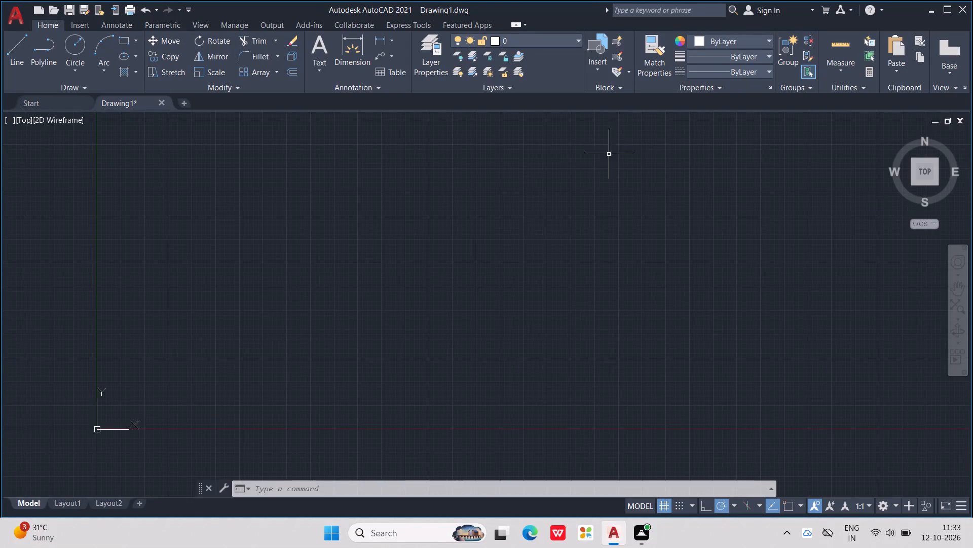
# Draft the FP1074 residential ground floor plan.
# Configure the drawing units to Engineering length with 0'-0.0" precision and an insertion scale of Inches.
pyautogui.write('un')
pyautogui.press('Return')
pyautogui.click(467, 174)
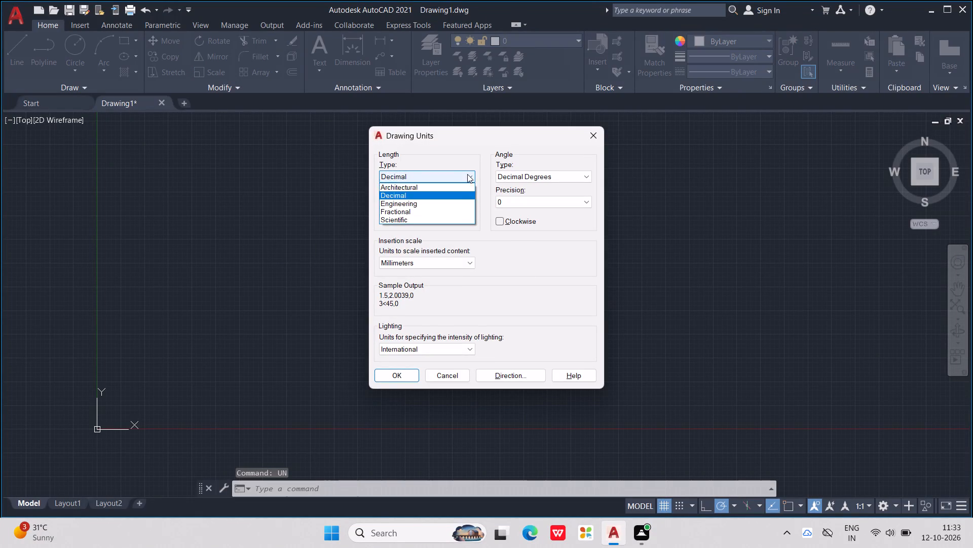
pyautogui.click(457, 201)
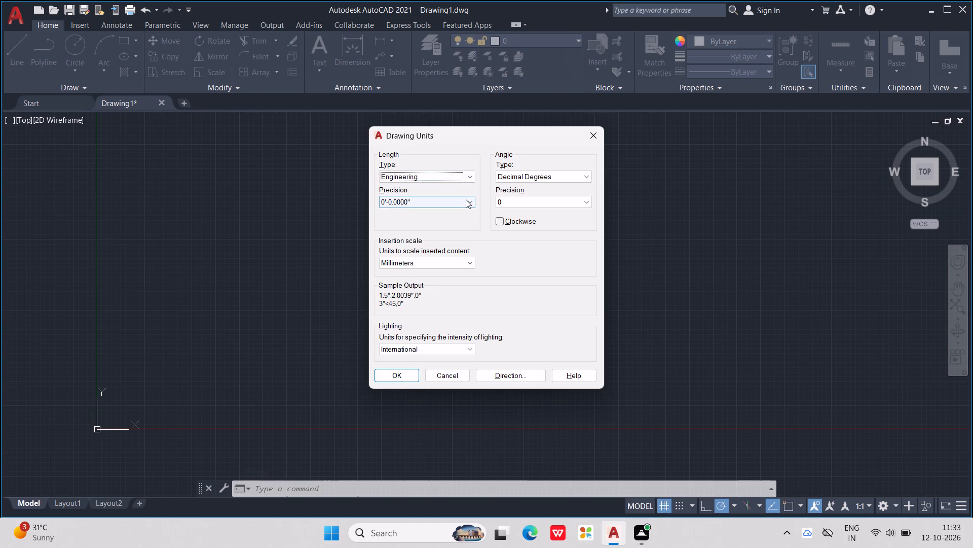
pyautogui.click(466, 199)
pyautogui.click(434, 223)
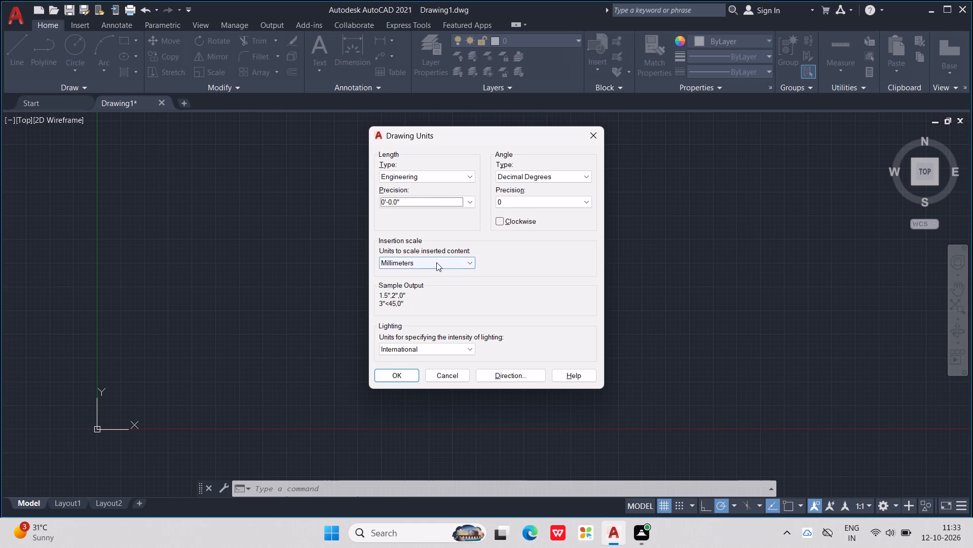
pyautogui.click(468, 260)
pyautogui.click(545, 299)
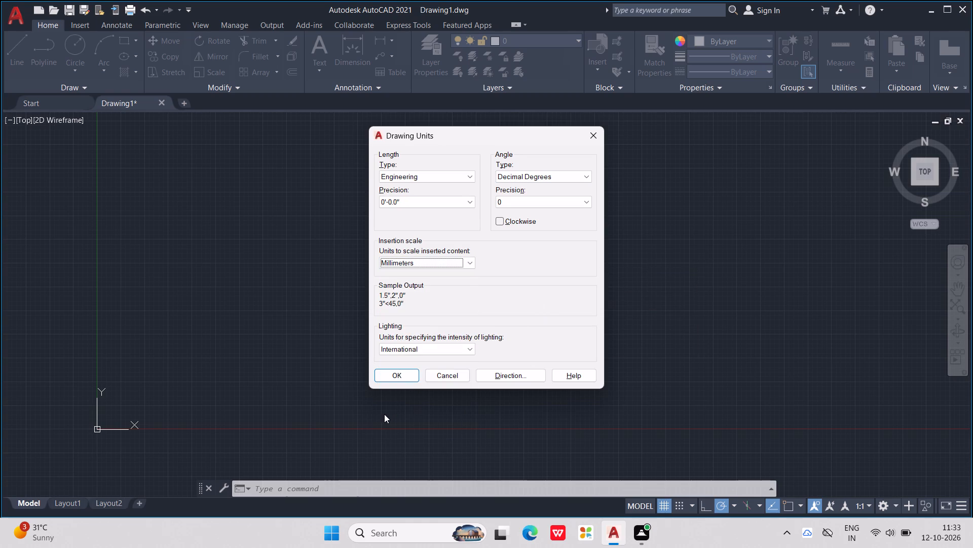
pyautogui.click(398, 373)
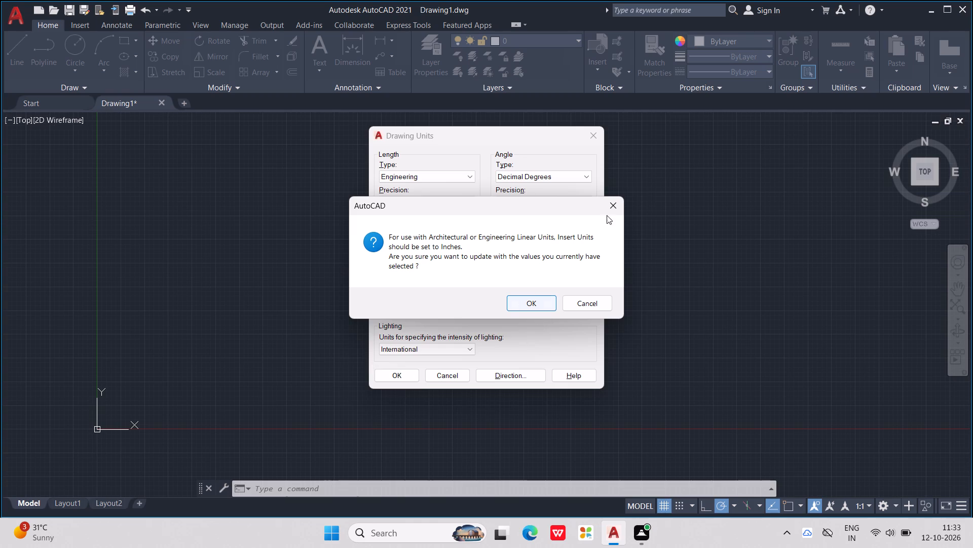
pyautogui.click(617, 198)
pyautogui.click(420, 263)
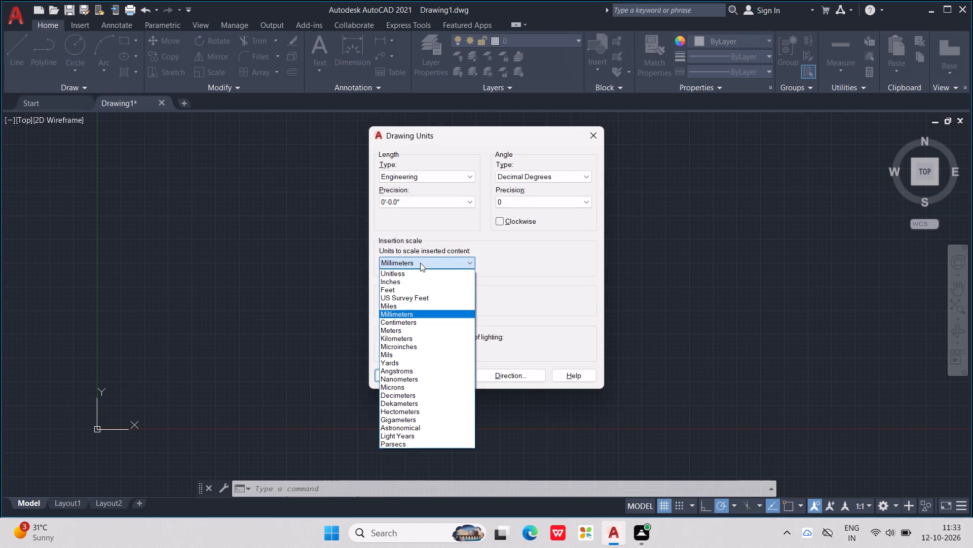
pyautogui.click(425, 282)
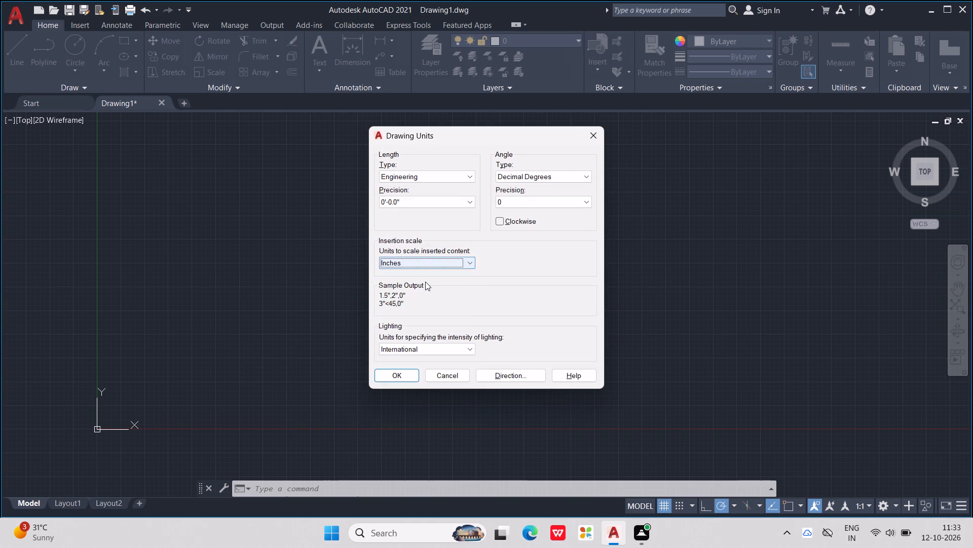
pyautogui.click(404, 378)
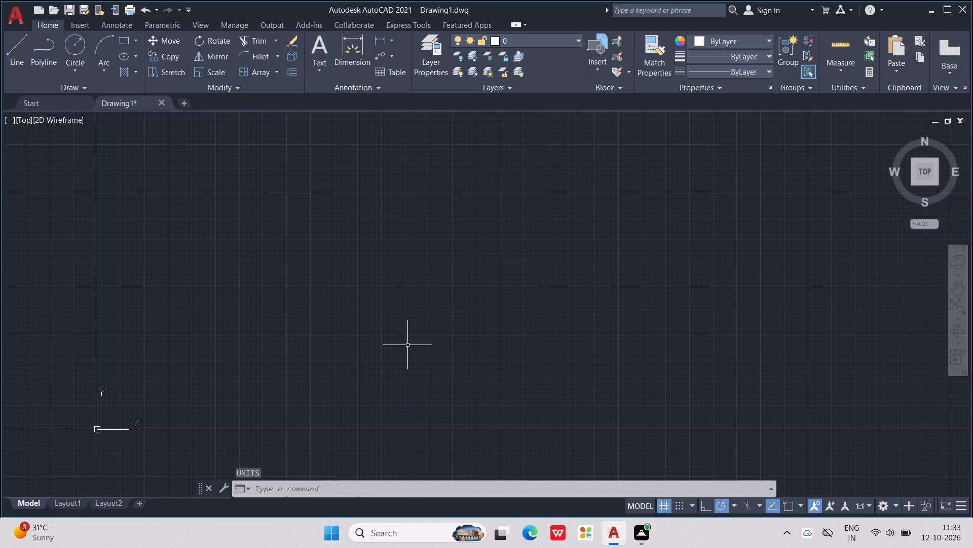
# With Ortho on, draw connected lines for an outline: a 30' horizontal top edge rightward, followed by a 50' vertical edge downward.
pyautogui.press('l')
pyautogui.press('Return')
pyautogui.click(344, 222)
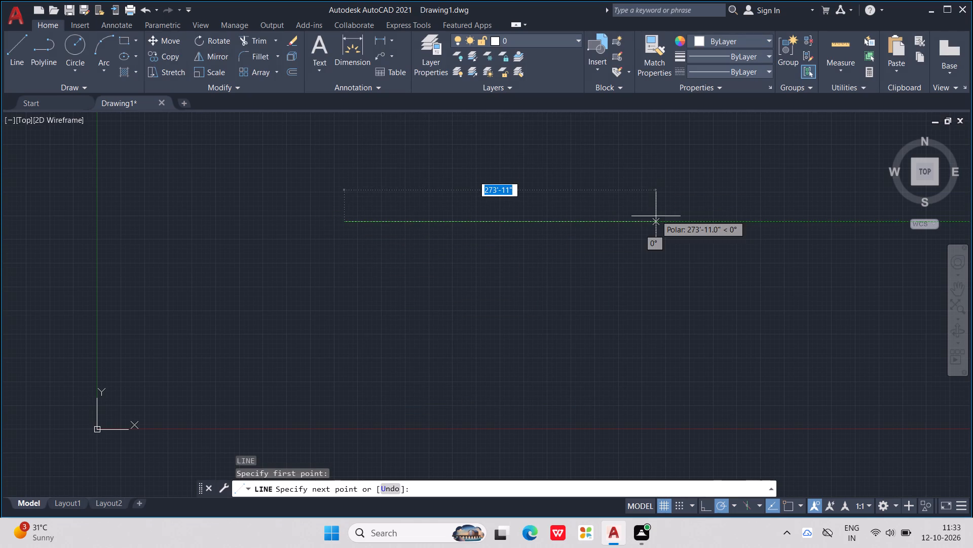
pyautogui.press('F8')
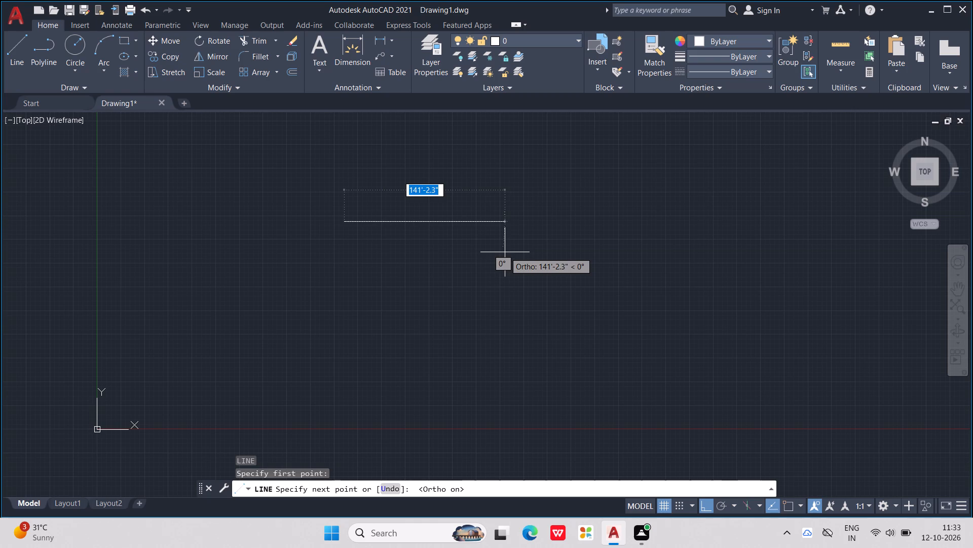
pyautogui.write('30')
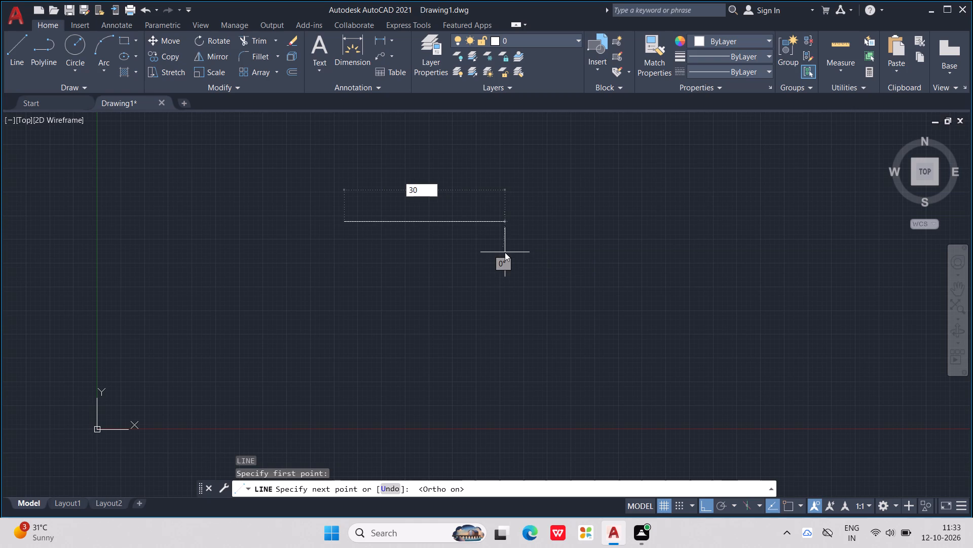
pyautogui.press("'")
pyautogui.press('Return')
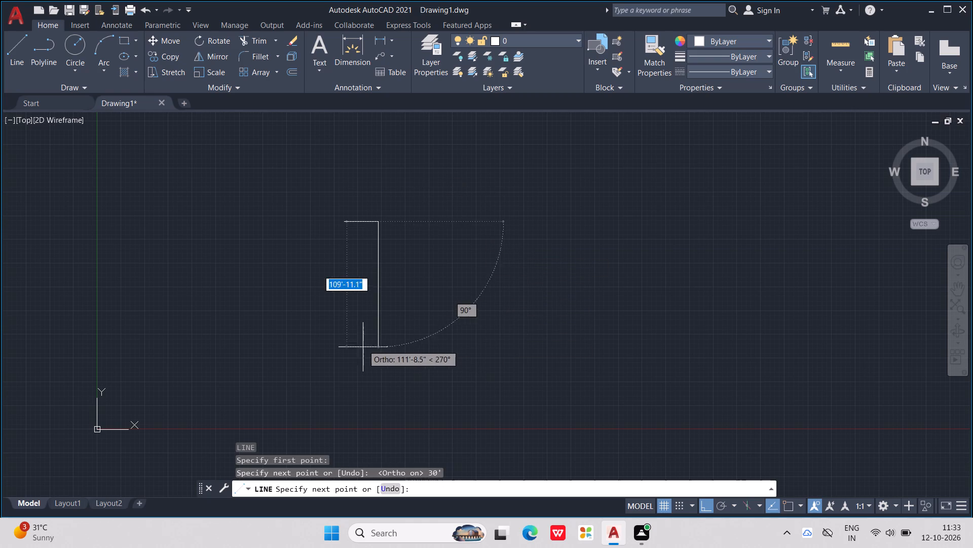
pyautogui.moveTo(363, 325); pyautogui.dragTo(538, 402, button='middle')
pyautogui.scroll(4, 545, 382)
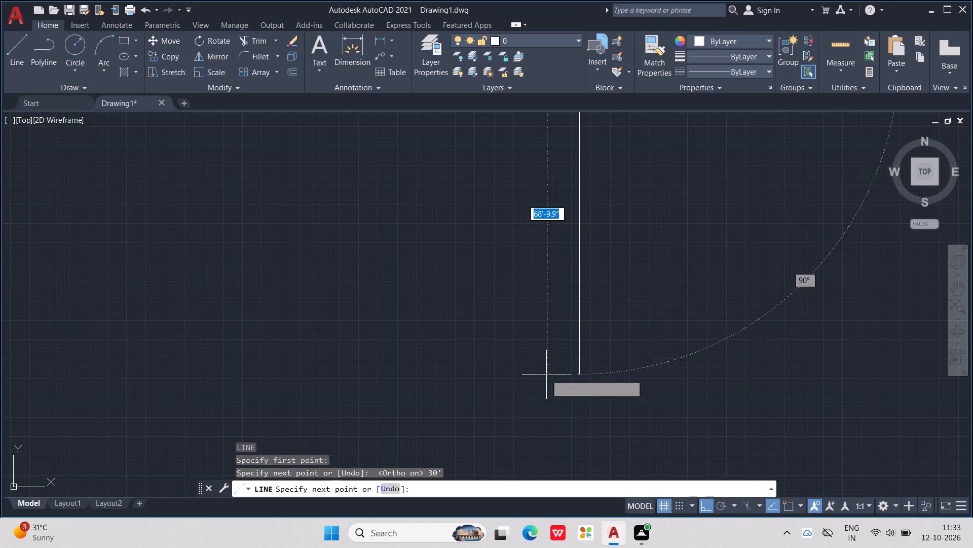
pyautogui.scroll(-3, 546, 369)
pyautogui.moveTo(546, 369); pyautogui.dragTo(552, 391, button='middle')
pyautogui.scroll(-1, 546, 369)
pyautogui.scroll(3, 549, 346)
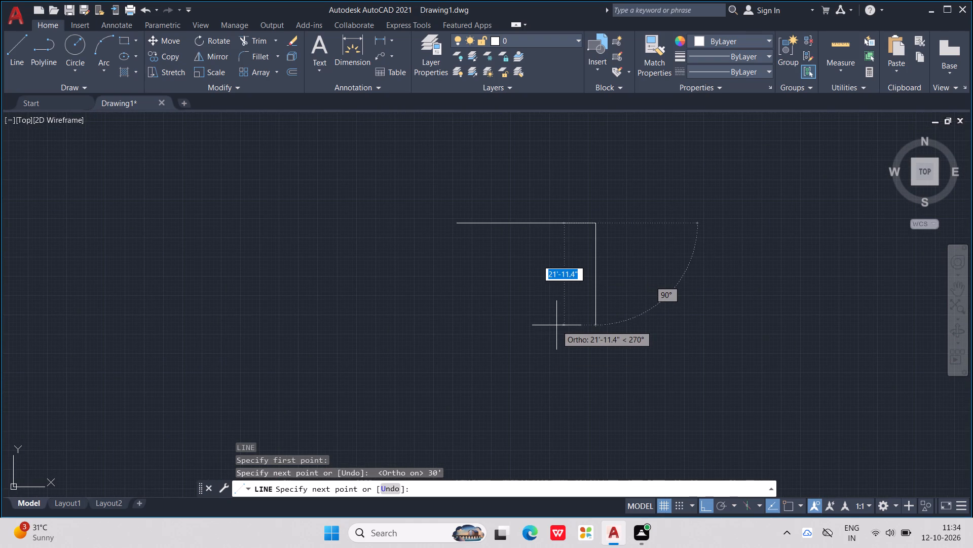
pyautogui.write('50')
pyautogui.press("'")
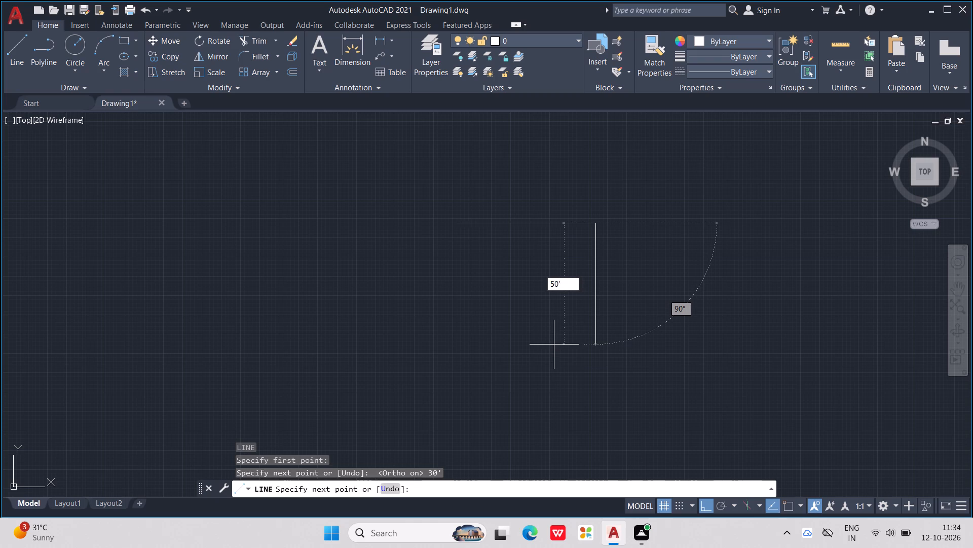
pyautogui.press('Return')
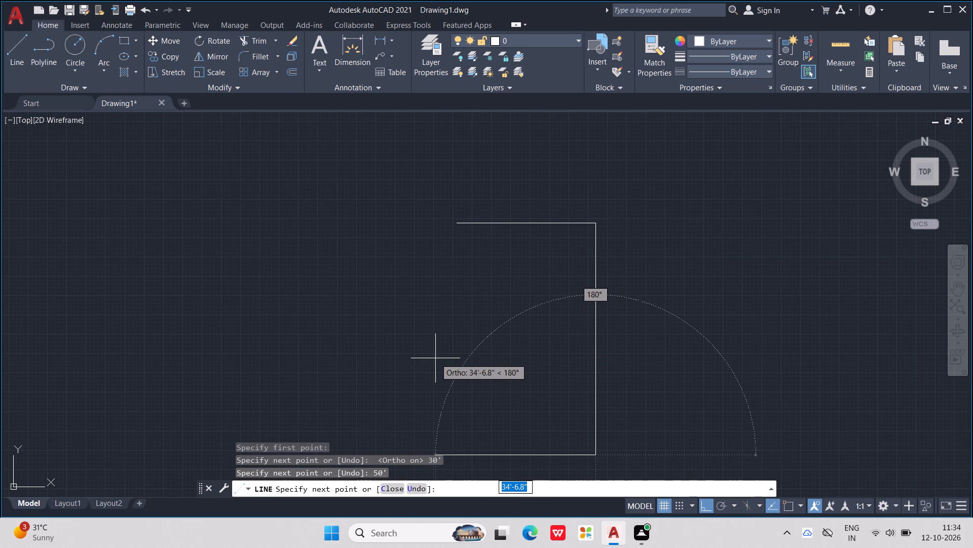
# Complete the rectangular outline with a 30' bottom edge leftward and a 50' edge up to the starting corner, and end the Line command.
pyautogui.write('30')
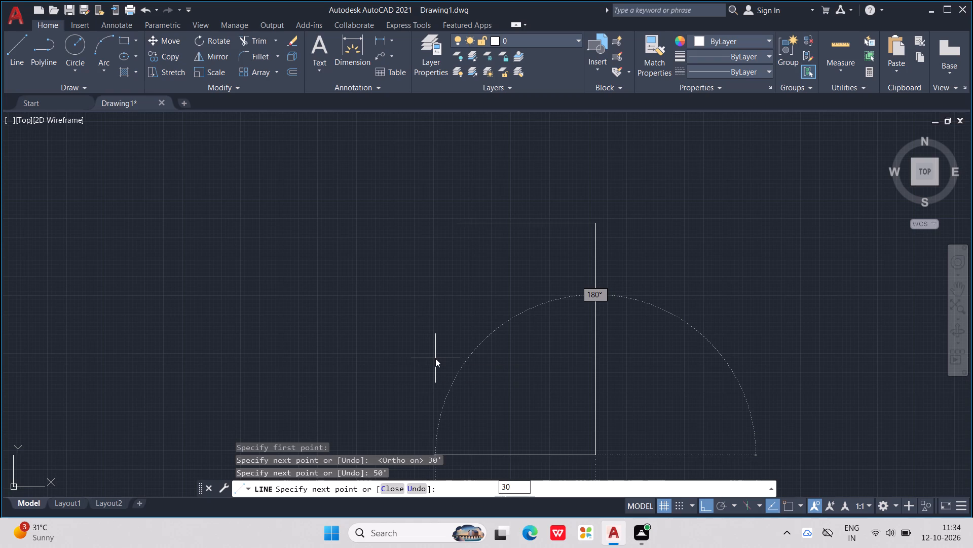
pyautogui.press("'")
pyautogui.press('Return')
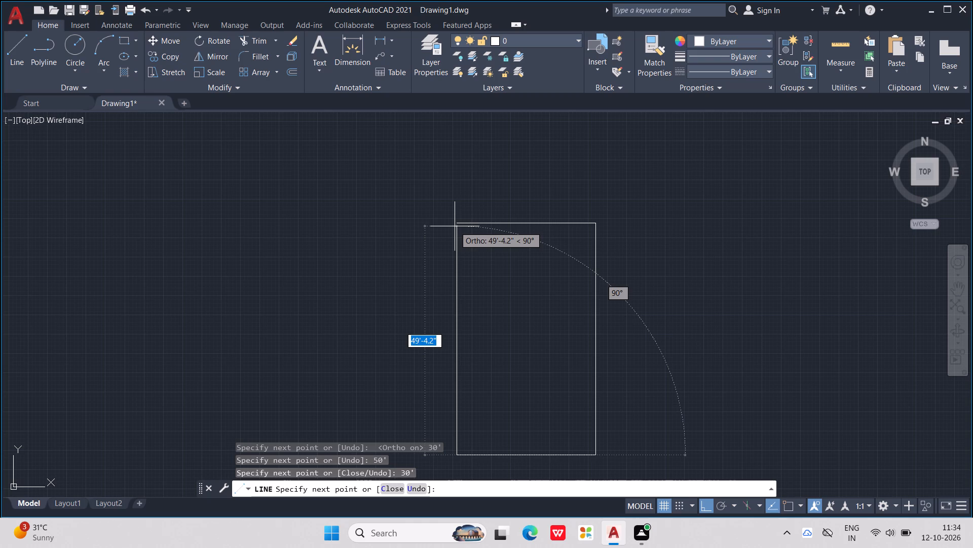
pyautogui.write('50')
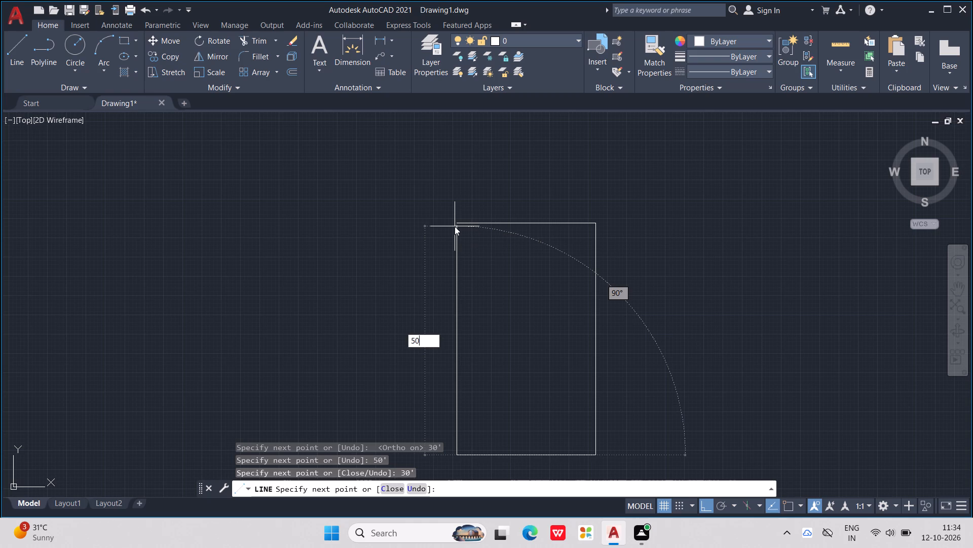
pyautogui.press("'")
pyautogui.press('Return')
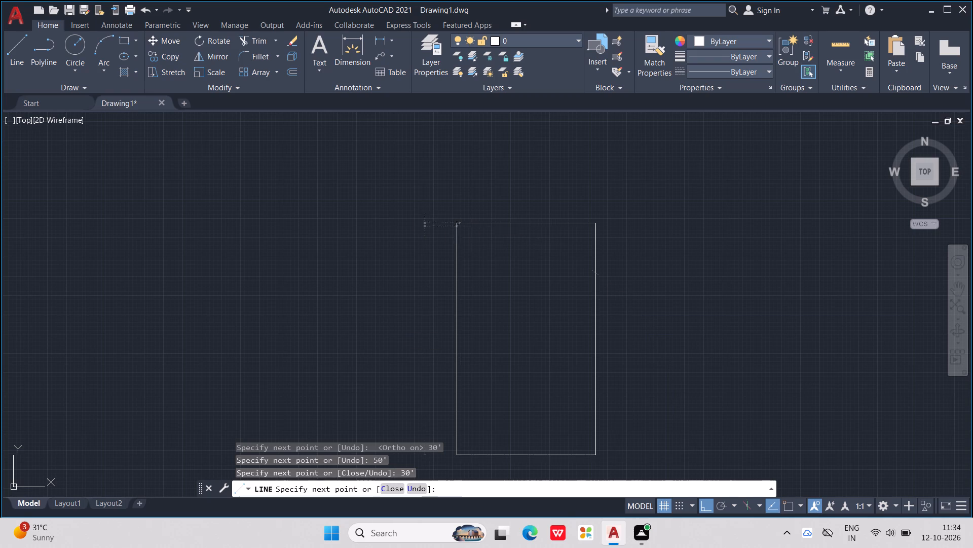
pyautogui.press('Escape')
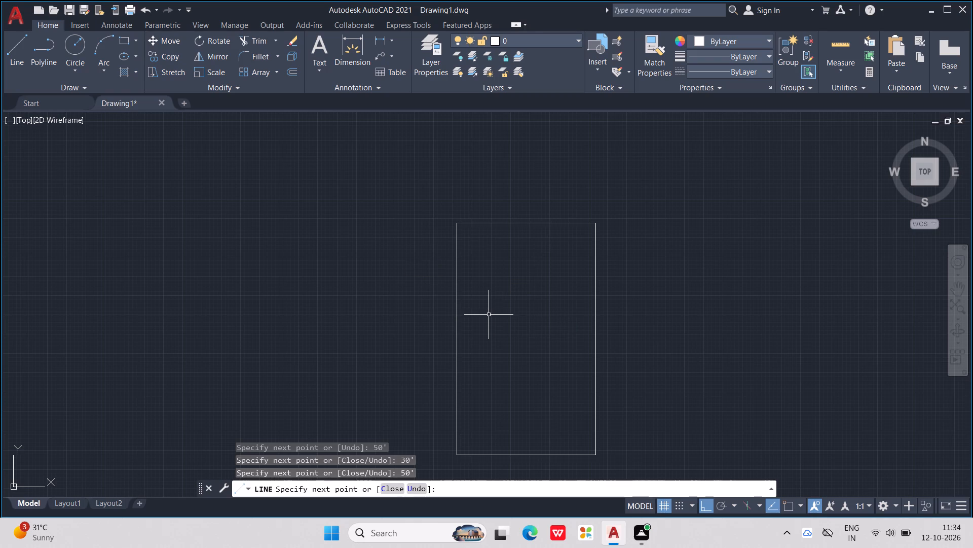
pyautogui.press('Escape')
pyautogui.press('Escape')
pyautogui.press('Escape')
pyautogui.press('Escape')
pyautogui.press('Escape')
pyautogui.press('Escape')
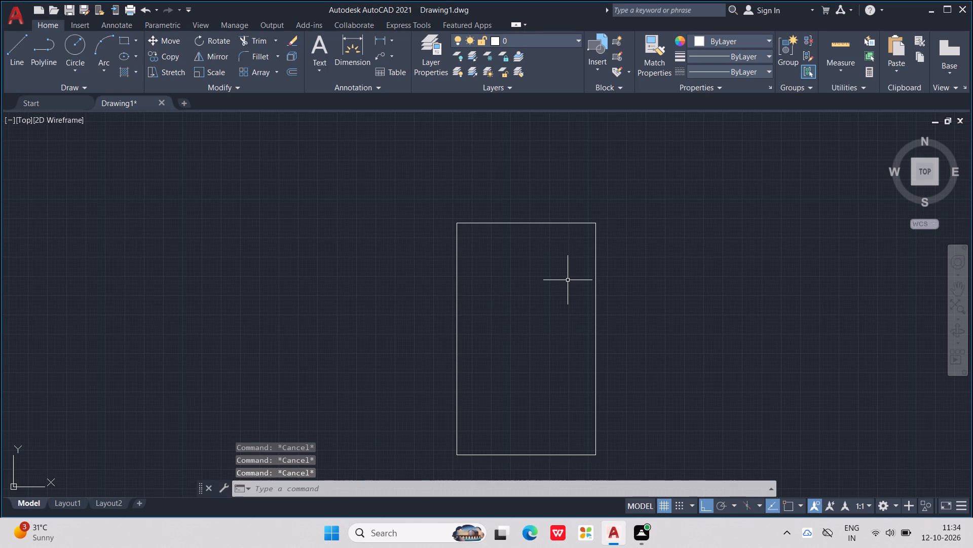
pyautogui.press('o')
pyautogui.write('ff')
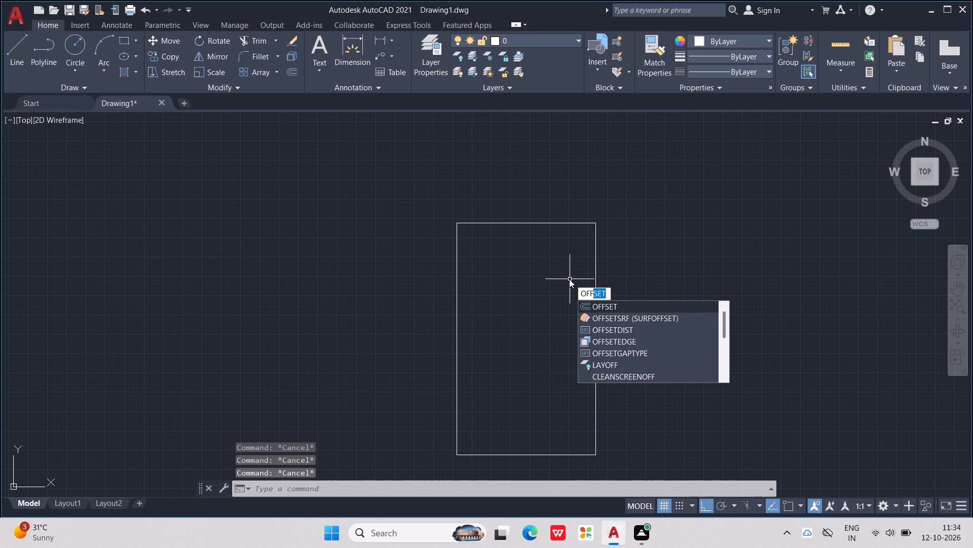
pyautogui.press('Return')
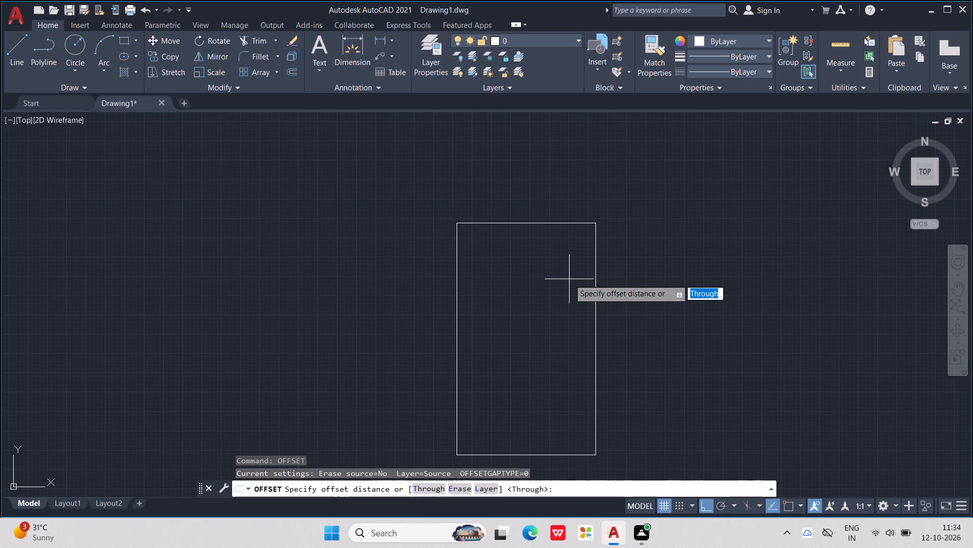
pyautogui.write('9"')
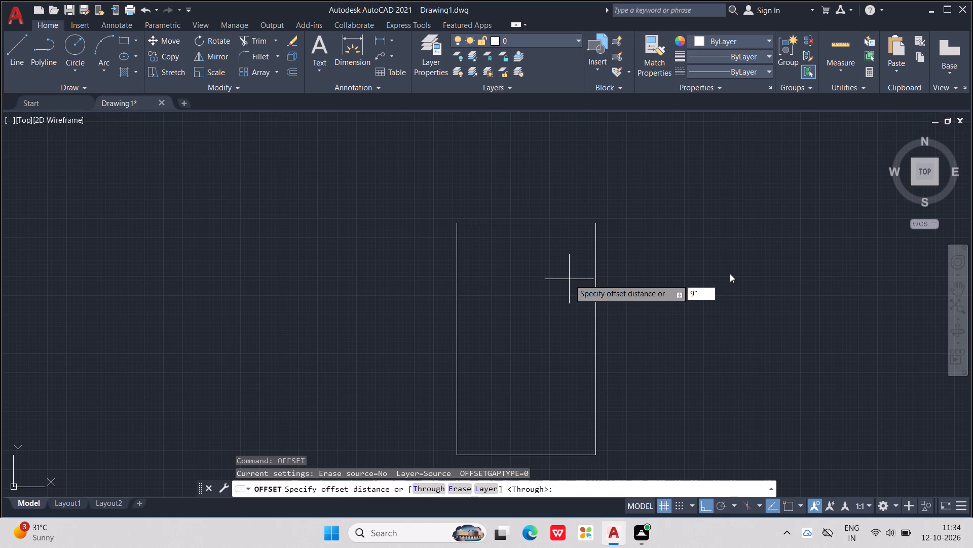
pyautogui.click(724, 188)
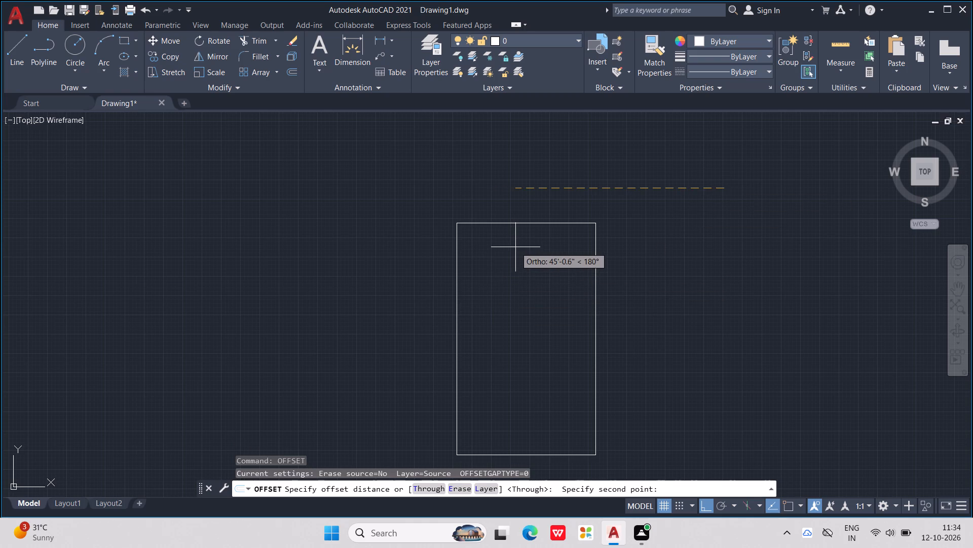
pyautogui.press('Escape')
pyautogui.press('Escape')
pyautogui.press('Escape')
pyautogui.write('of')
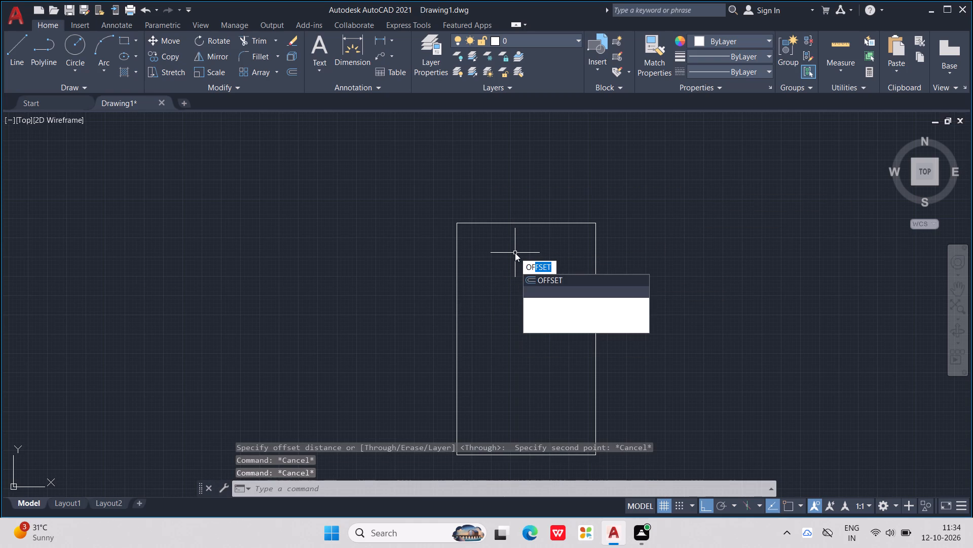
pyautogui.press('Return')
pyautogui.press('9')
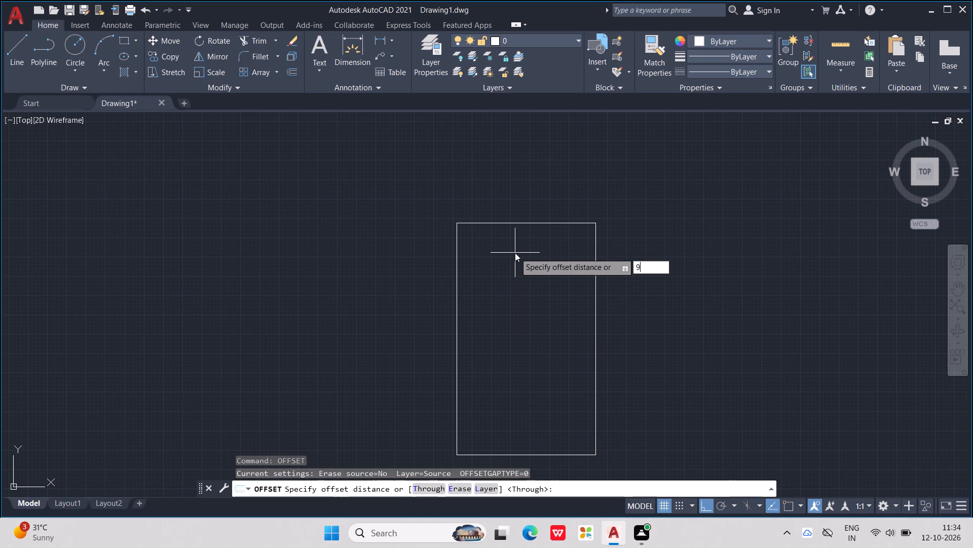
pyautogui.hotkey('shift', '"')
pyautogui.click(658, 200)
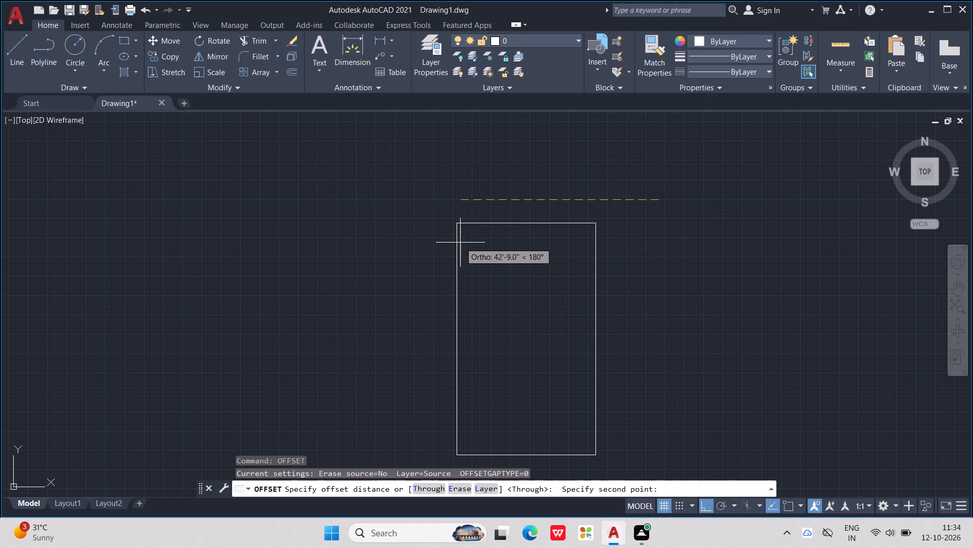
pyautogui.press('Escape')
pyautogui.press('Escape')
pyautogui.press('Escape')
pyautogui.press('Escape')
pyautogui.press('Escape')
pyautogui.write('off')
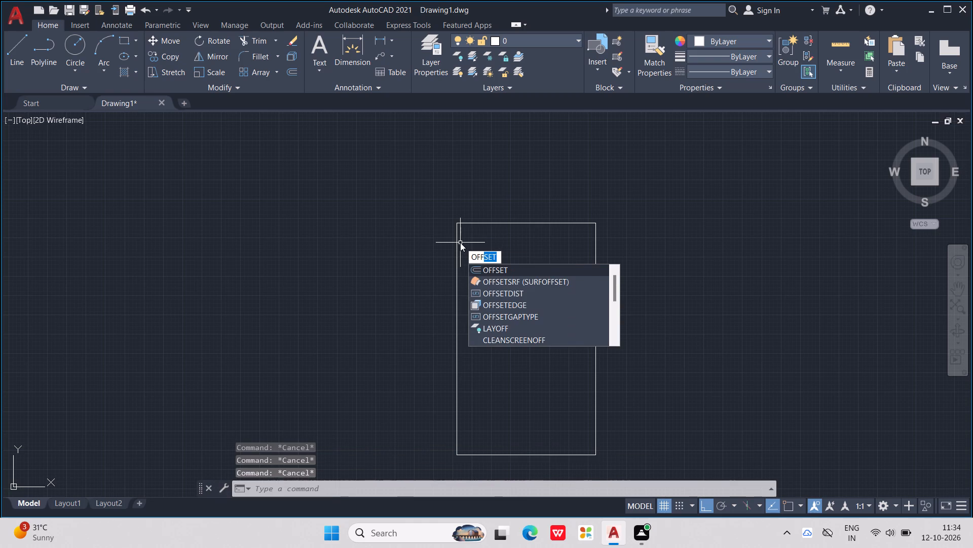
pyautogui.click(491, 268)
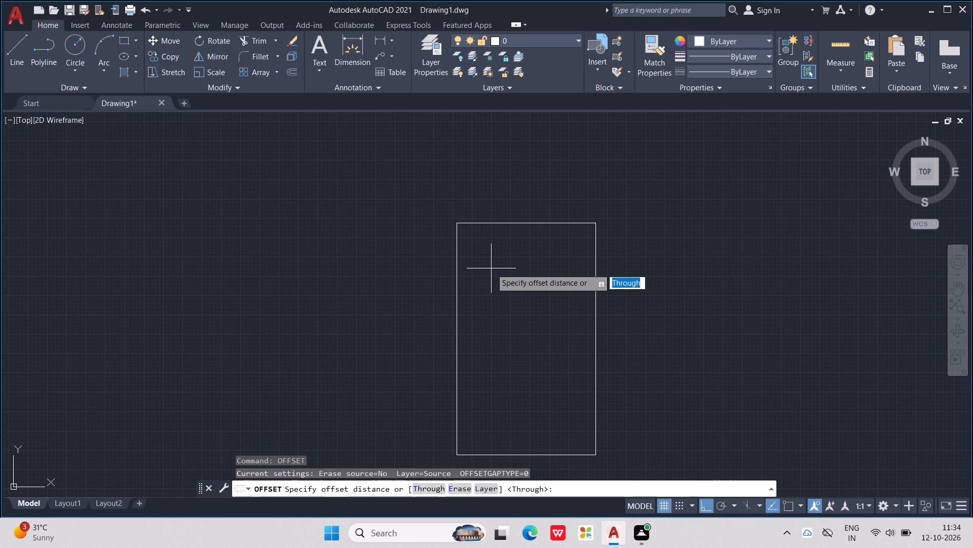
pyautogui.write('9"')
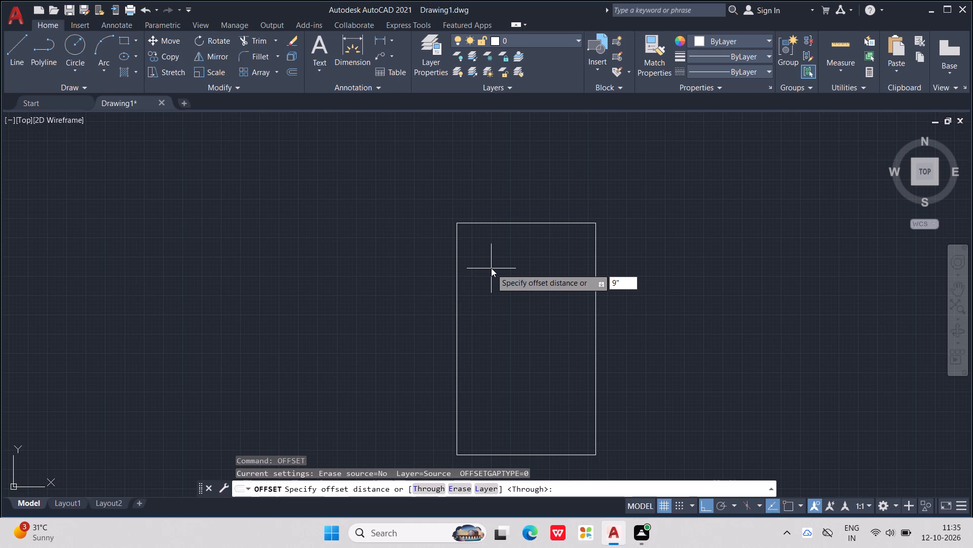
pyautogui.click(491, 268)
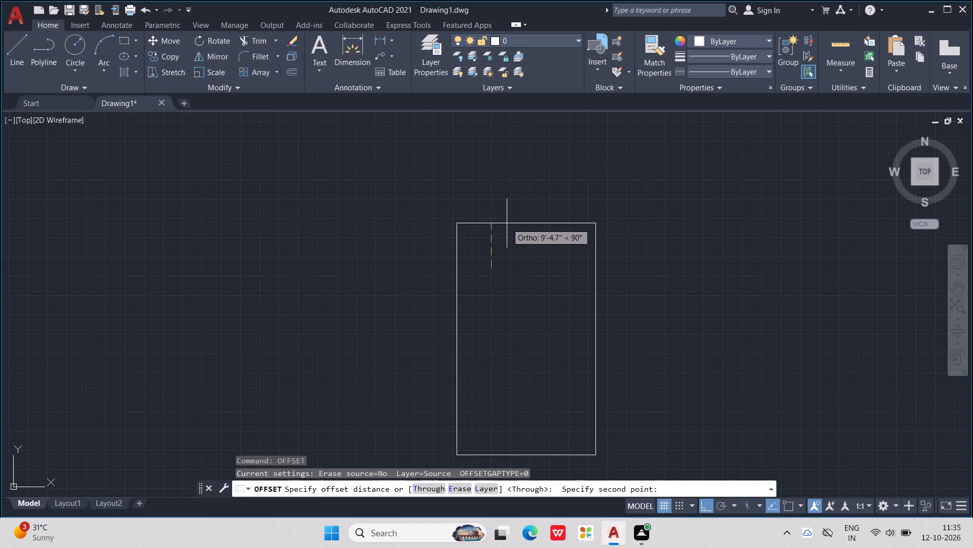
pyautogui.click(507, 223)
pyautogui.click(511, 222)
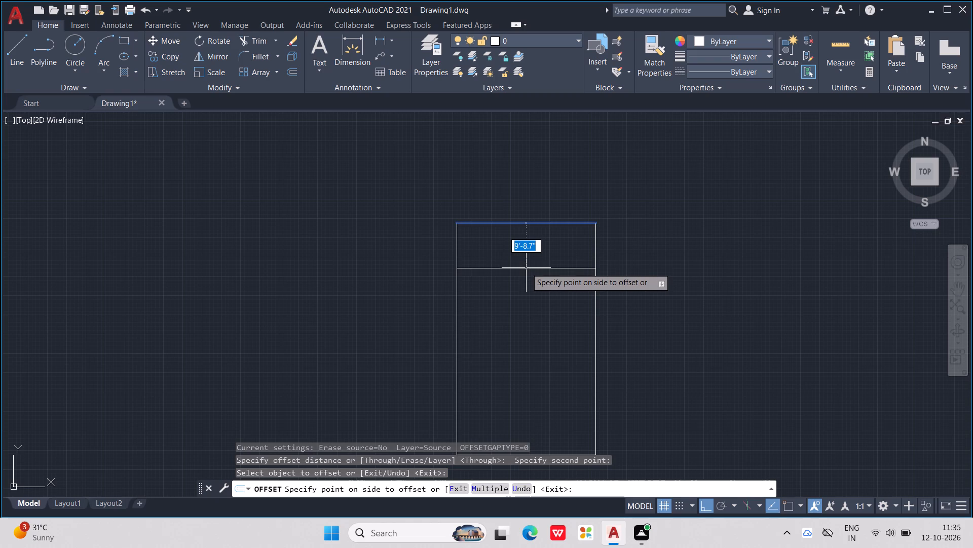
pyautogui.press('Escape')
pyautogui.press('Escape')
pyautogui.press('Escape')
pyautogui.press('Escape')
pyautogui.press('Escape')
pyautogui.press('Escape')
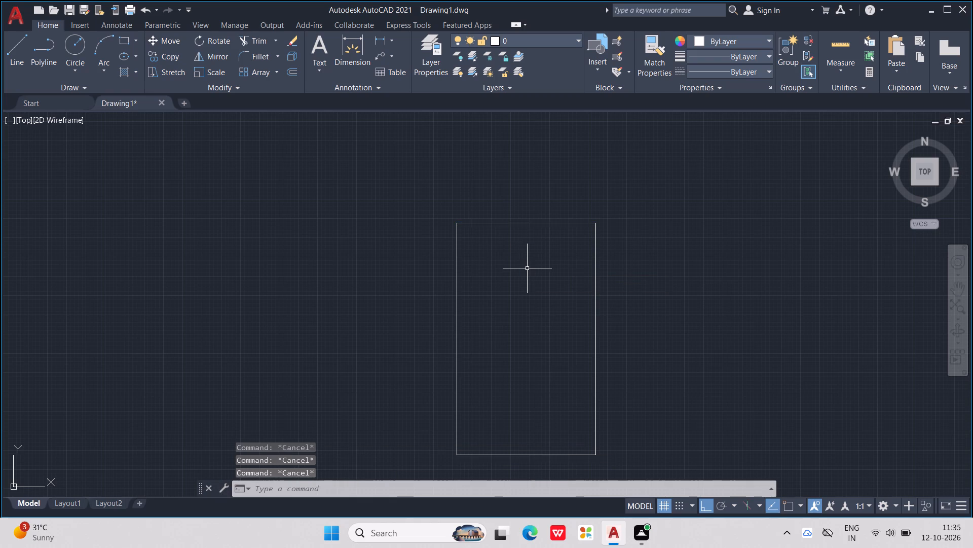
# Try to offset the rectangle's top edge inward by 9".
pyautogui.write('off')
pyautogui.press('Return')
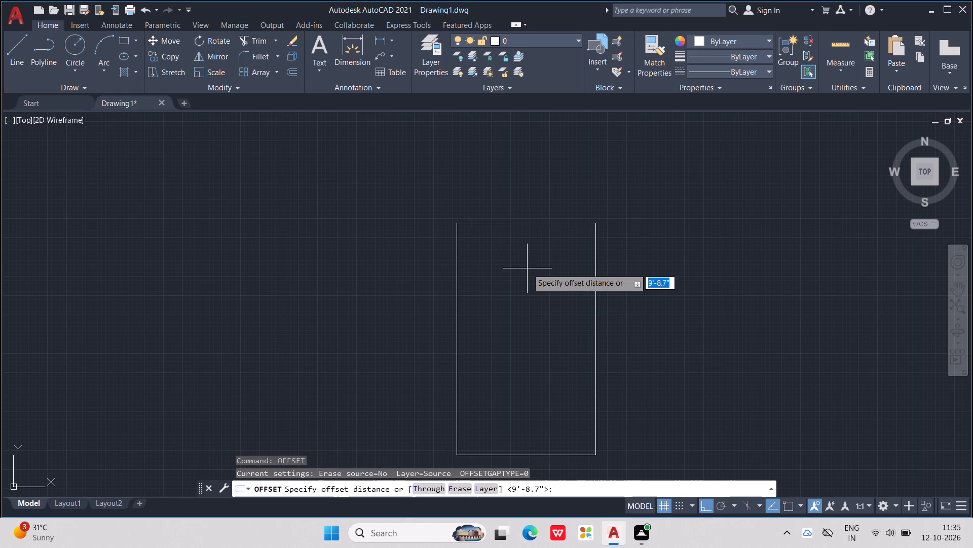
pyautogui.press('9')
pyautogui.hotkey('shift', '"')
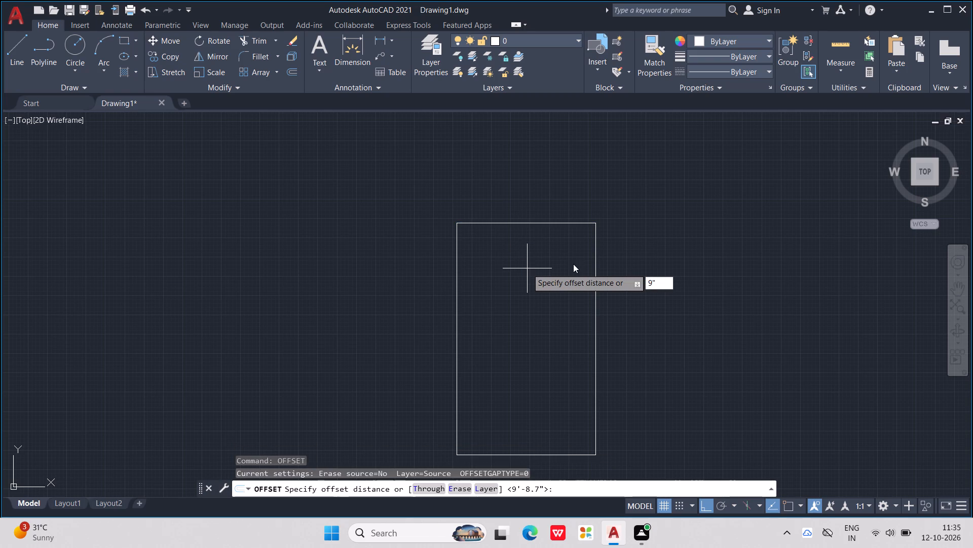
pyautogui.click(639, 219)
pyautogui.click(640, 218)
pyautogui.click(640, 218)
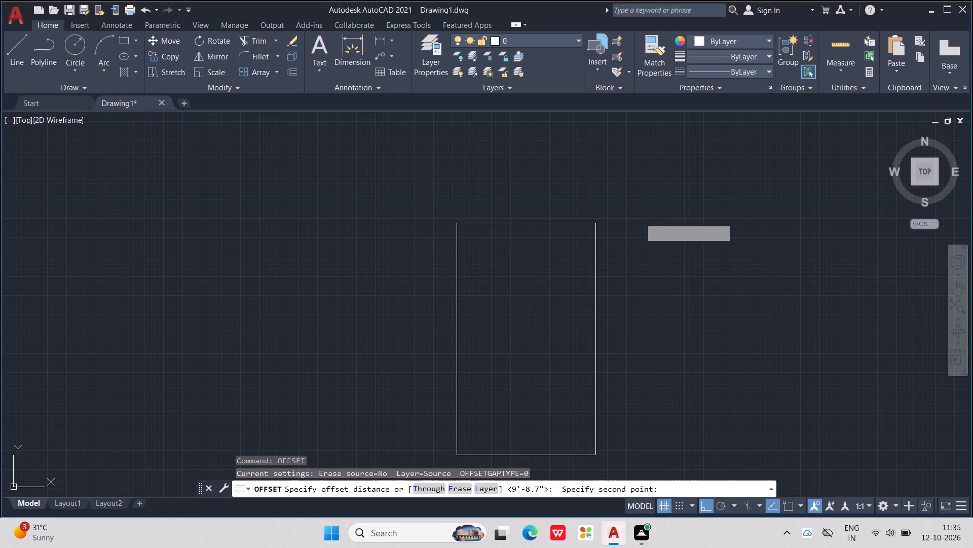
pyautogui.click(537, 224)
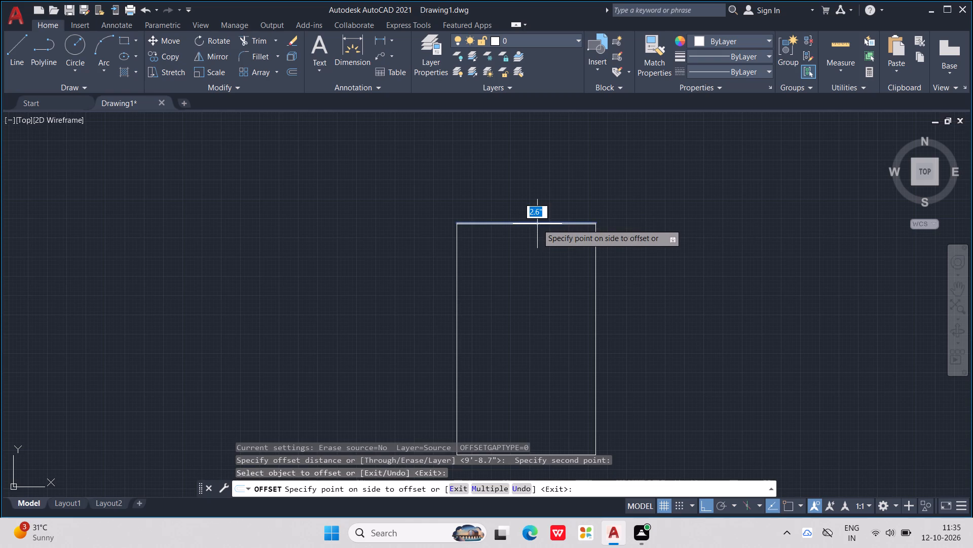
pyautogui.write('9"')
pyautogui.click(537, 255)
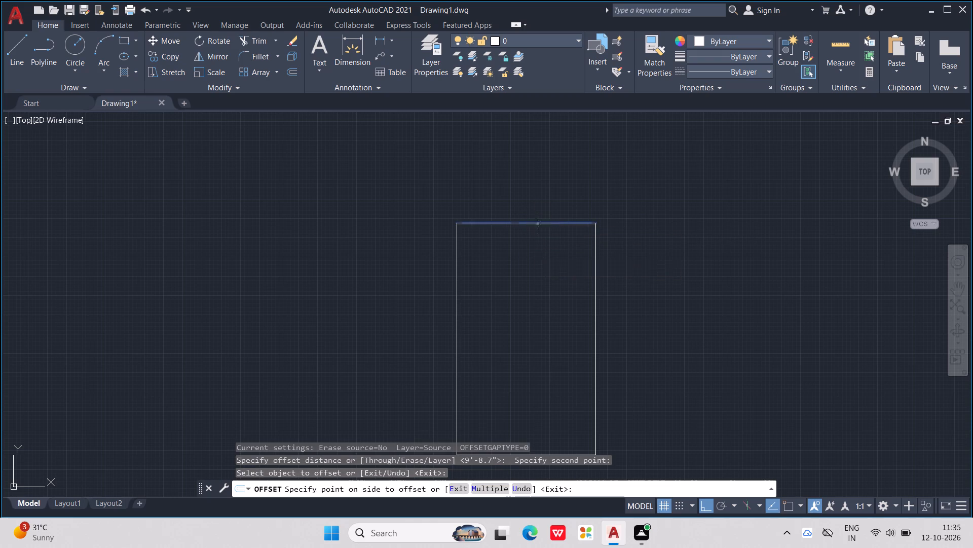
# Offset the outline's left edge and top edge inward by 9" each.
pyautogui.click(458, 272)
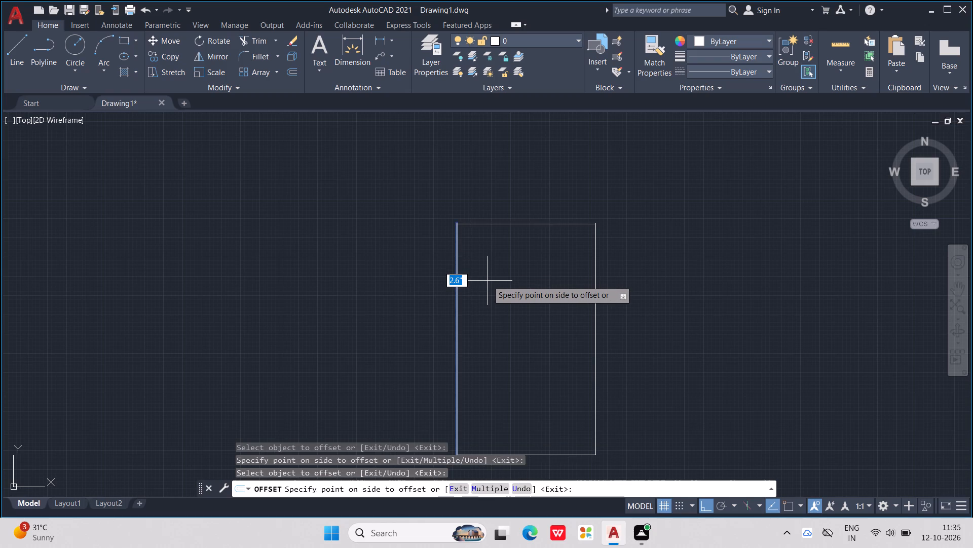
pyautogui.write('9"')
pyautogui.press('Return')
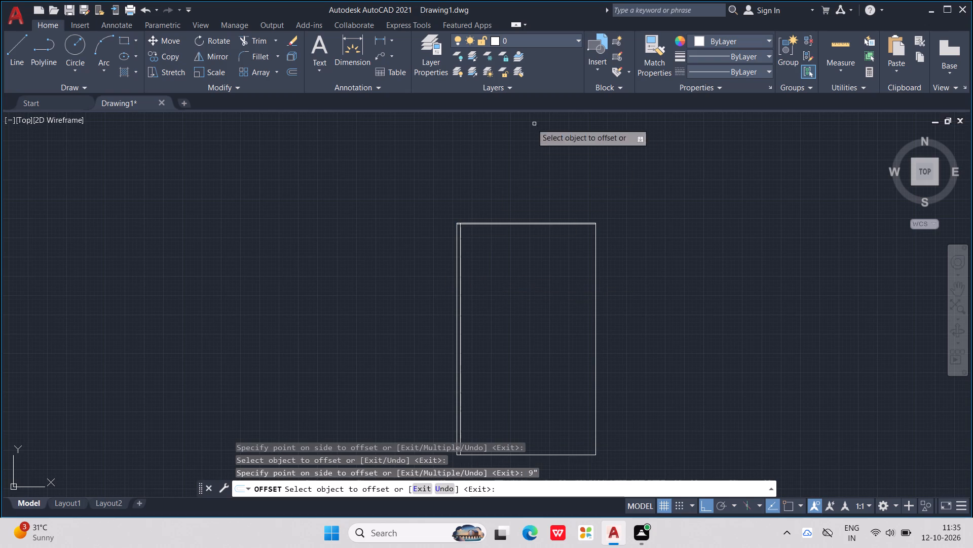
pyautogui.scroll(3, 532, 227)
pyautogui.click(560, 211)
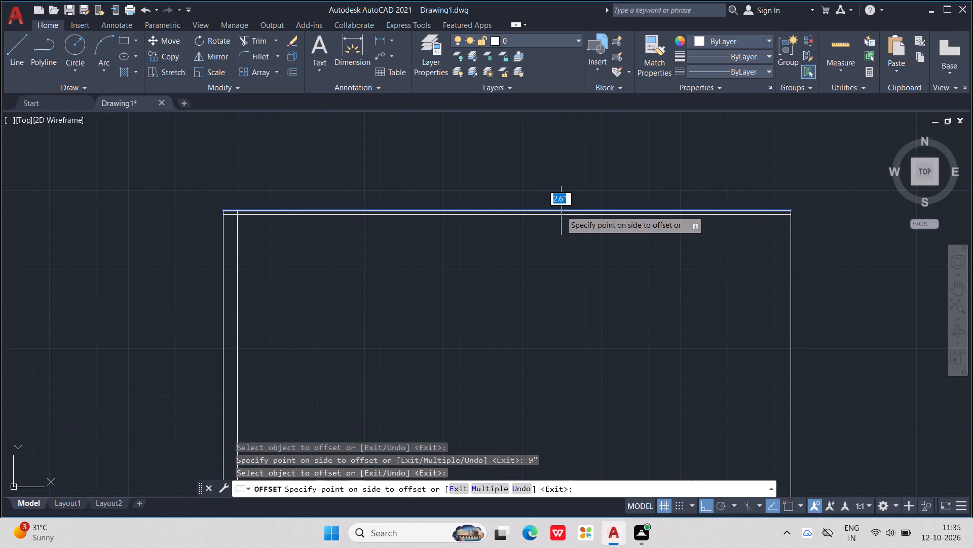
pyautogui.press('9')
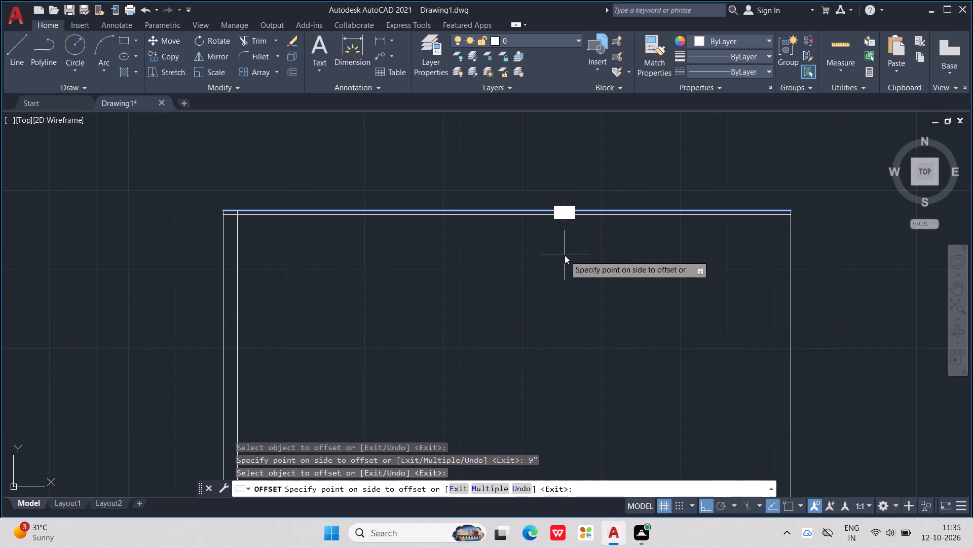
pyautogui.hotkey('shift', '"')
pyautogui.press('Return')
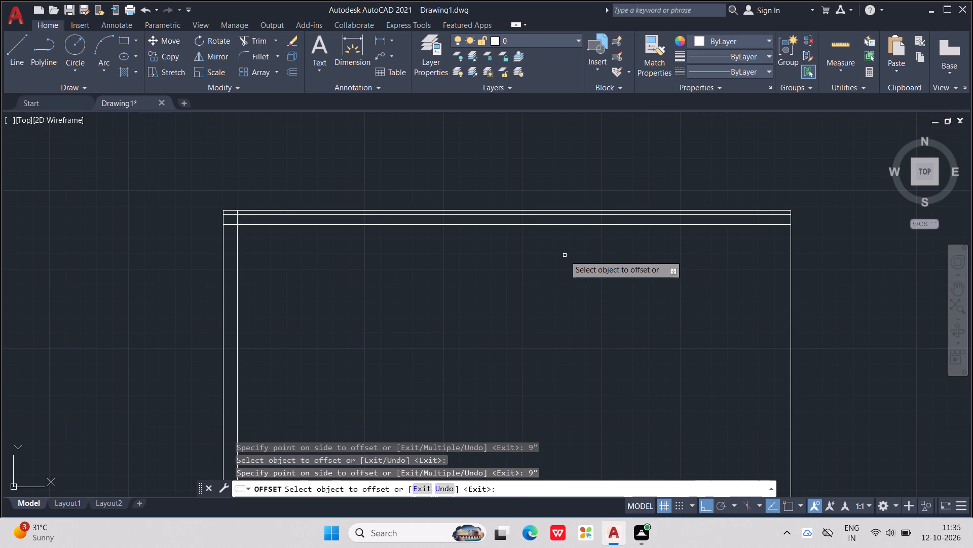
# Offset the outline's right edge and bottom edge inward by 9" each, and end the Offset command.
pyautogui.click(791, 258)
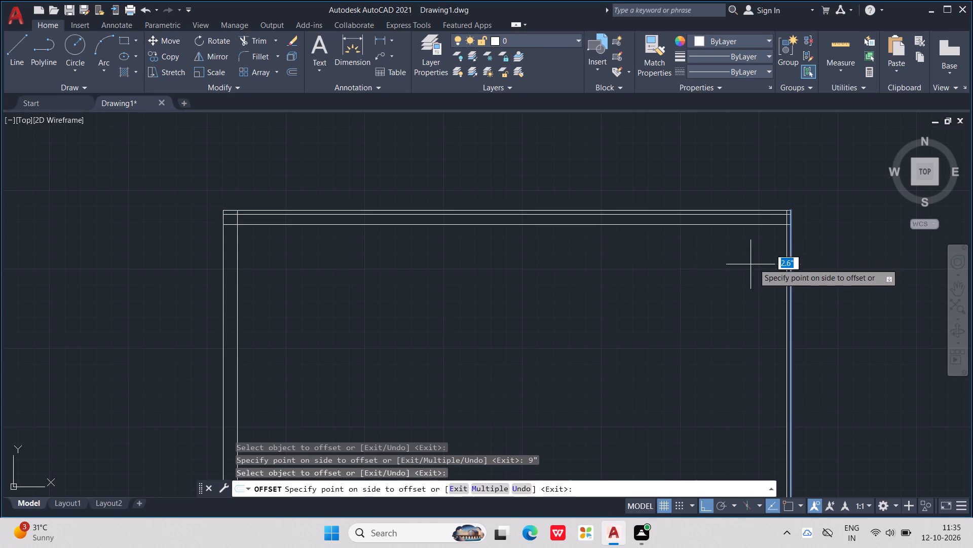
pyautogui.press('9')
pyautogui.hotkey('shift', '"')
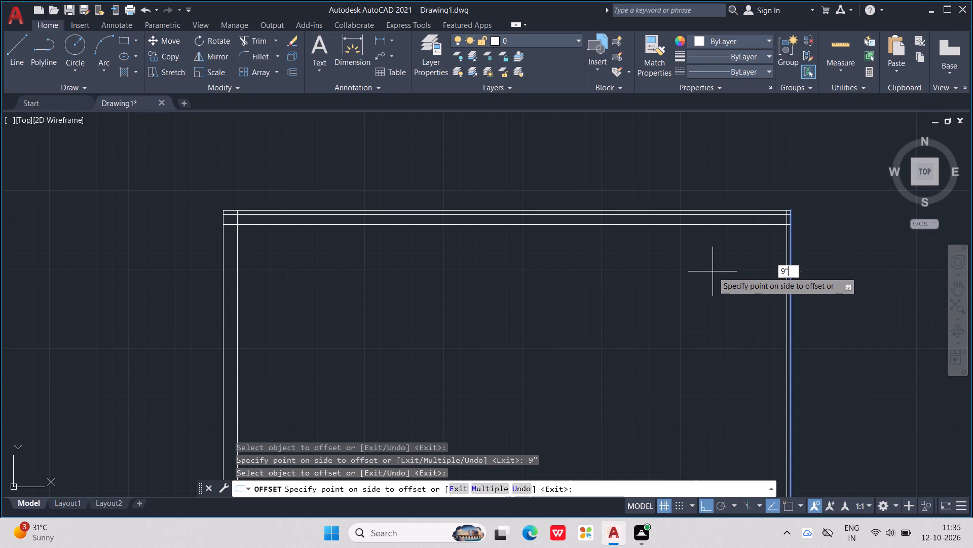
pyautogui.press('Return')
pyautogui.scroll(-5, 710, 244)
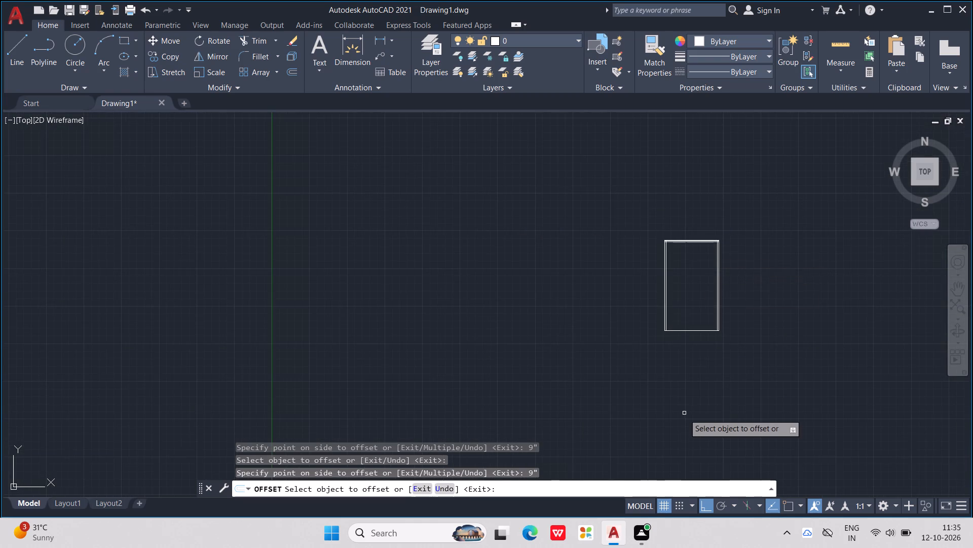
pyautogui.scroll(3, 694, 422)
pyautogui.moveTo(666, 195); pyautogui.dragTo(685, 497, button='middle')
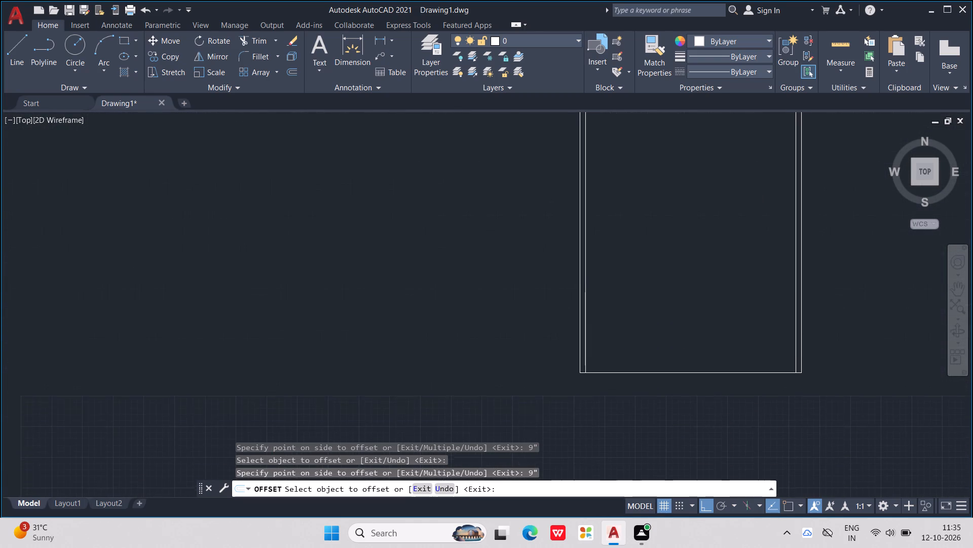
pyautogui.moveTo(685, 497); pyautogui.dragTo(683, 502, button='middle')
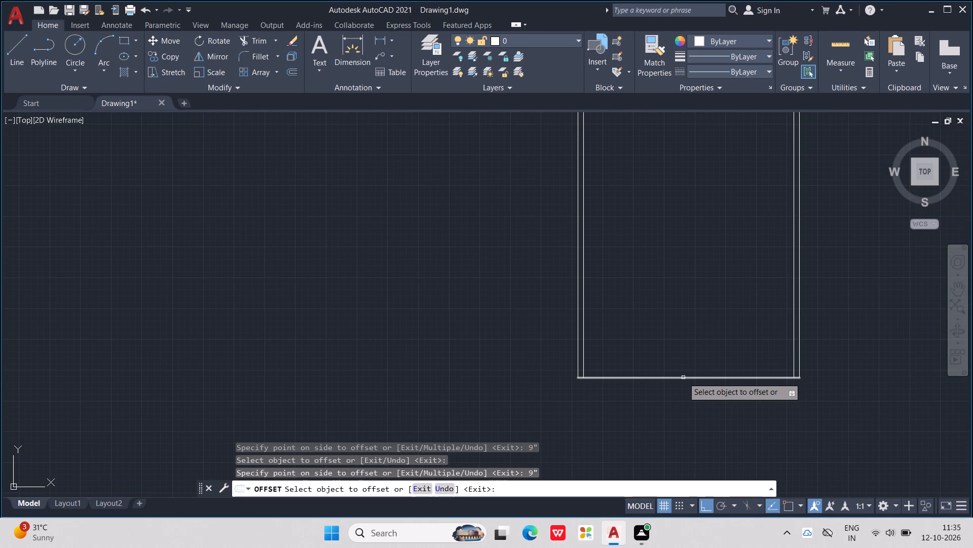
pyautogui.click(683, 378)
pyautogui.write('9"')
pyautogui.press('Return')
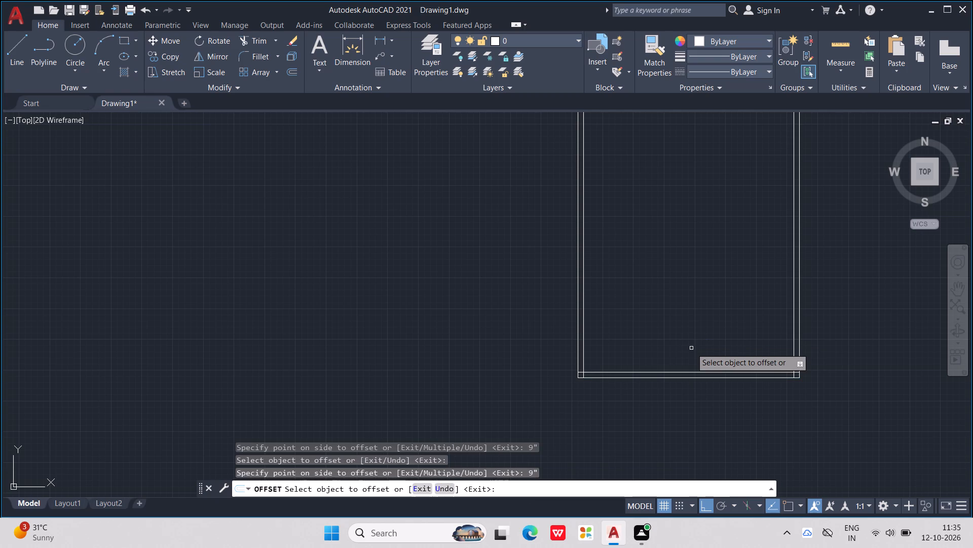
pyautogui.press('Escape')
# Erase the stray middle line between the top wall's outer line and its 9" offset line.
pyautogui.moveTo(687, 337); pyautogui.dragTo(647, 508, button='middle')
pyautogui.scroll(-1, 687, 337)
pyautogui.scroll(-1, 635, 480)
pyautogui.scroll(1, 660, 472)
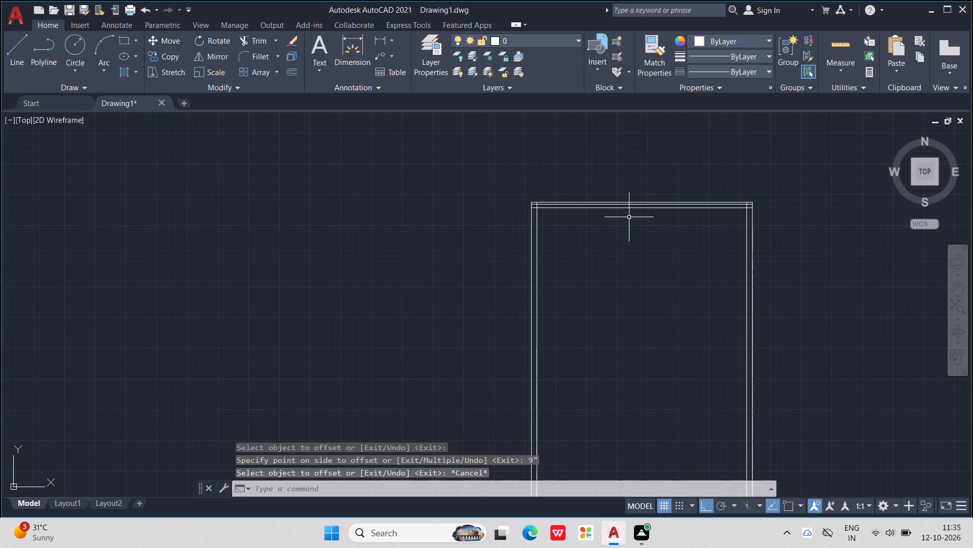
pyautogui.scroll(6, 632, 194)
pyautogui.click(628, 304)
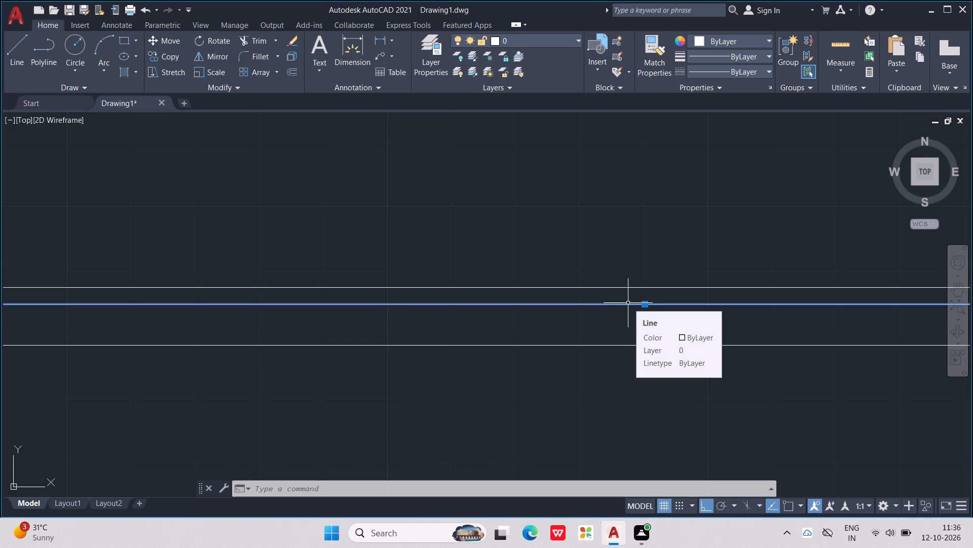
pyautogui.press('Delete')
# Trim the overlapping ends of the inner wall lines at the outline's top-right corner.
pyautogui.scroll(-6, 629, 304)
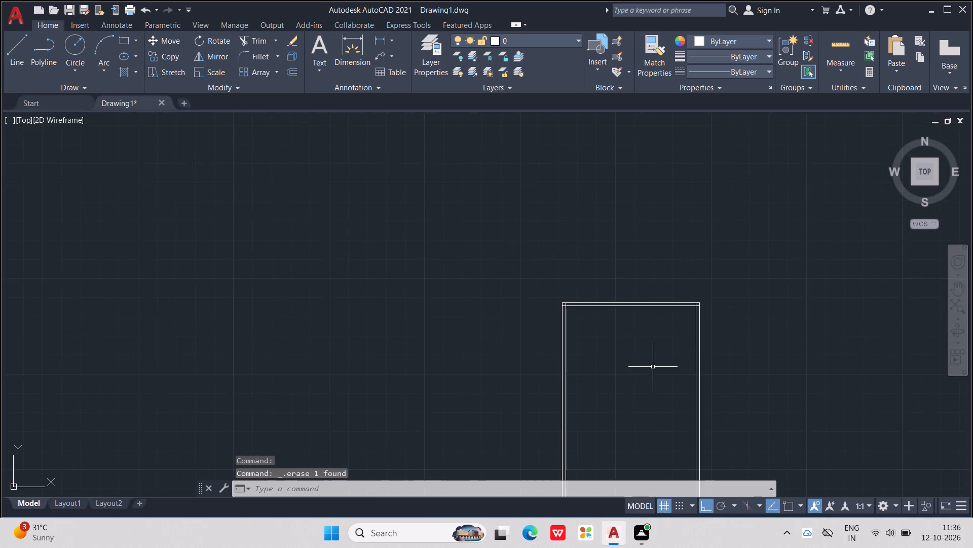
pyautogui.moveTo(653, 368); pyautogui.dragTo(635, 253, button='middle')
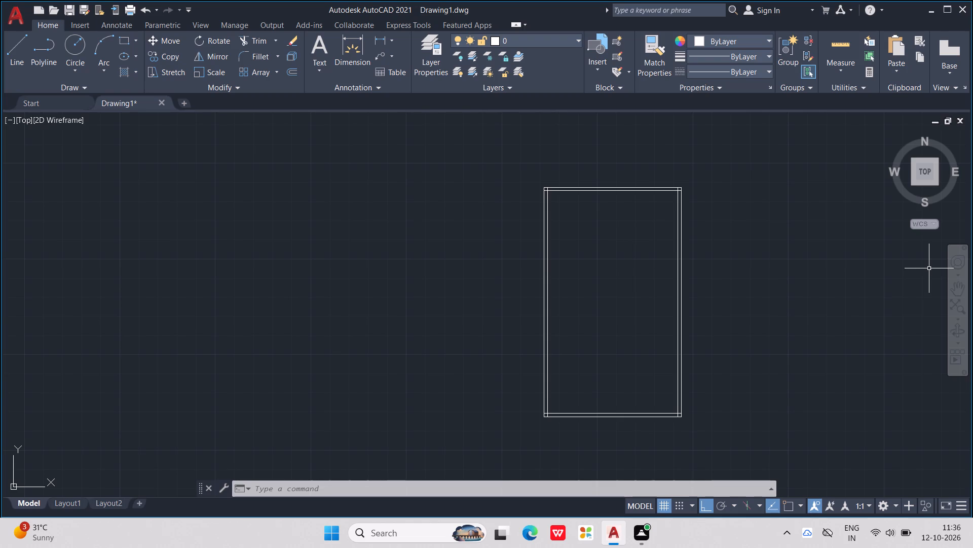
pyautogui.write('tr')
pyautogui.press('Return')
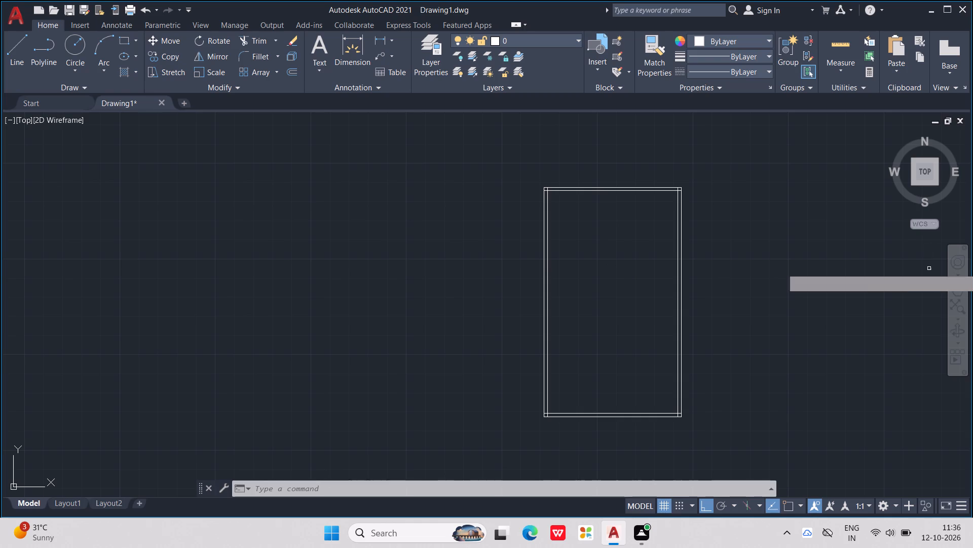
pyautogui.scroll(3, 663, 183)
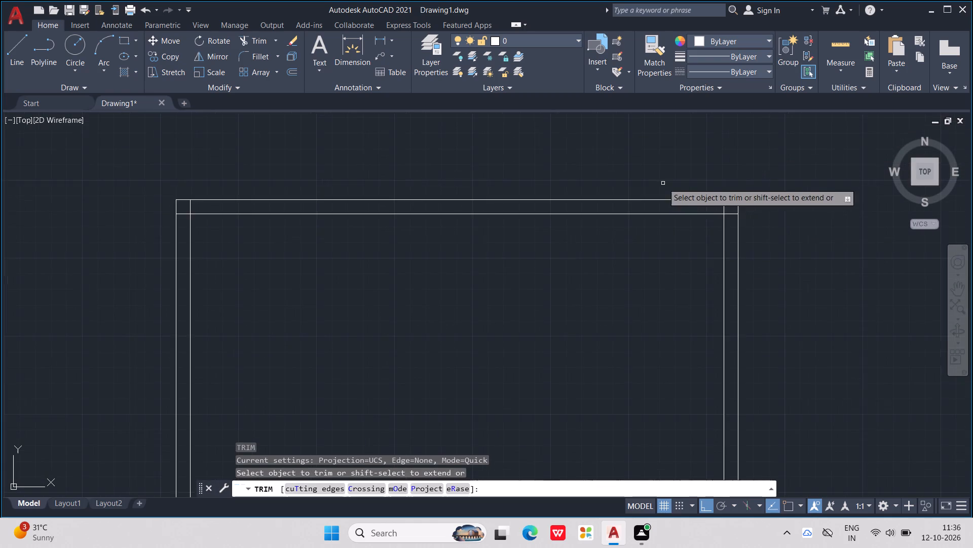
pyautogui.scroll(3, 735, 243)
pyautogui.click(727, 129)
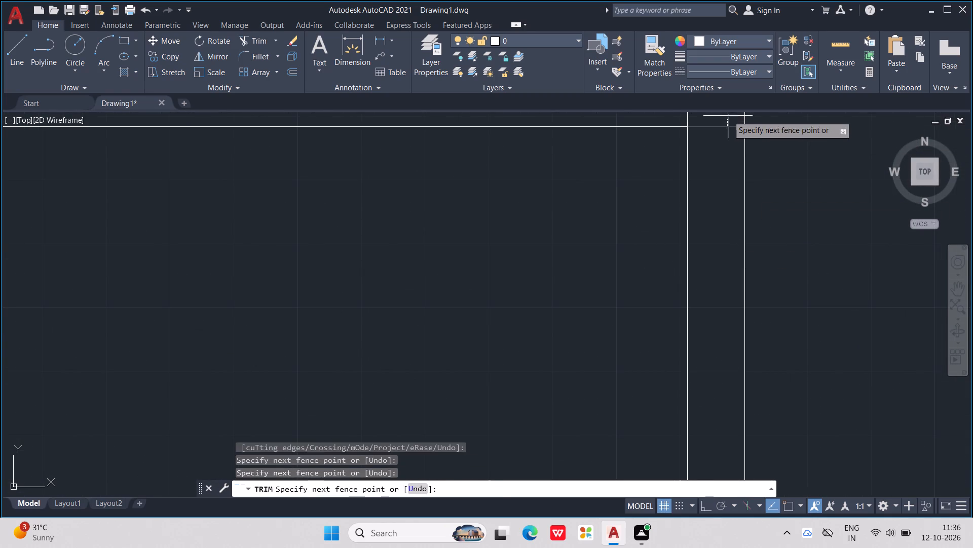
pyautogui.click(728, 116)
pyautogui.moveTo(703, 115); pyautogui.dragTo(673, 114)
# Trim the overlapping ends of the inner wall lines at the outline's bottom-right and bottom-left corners.
pyautogui.scroll(-2, 688, 134)
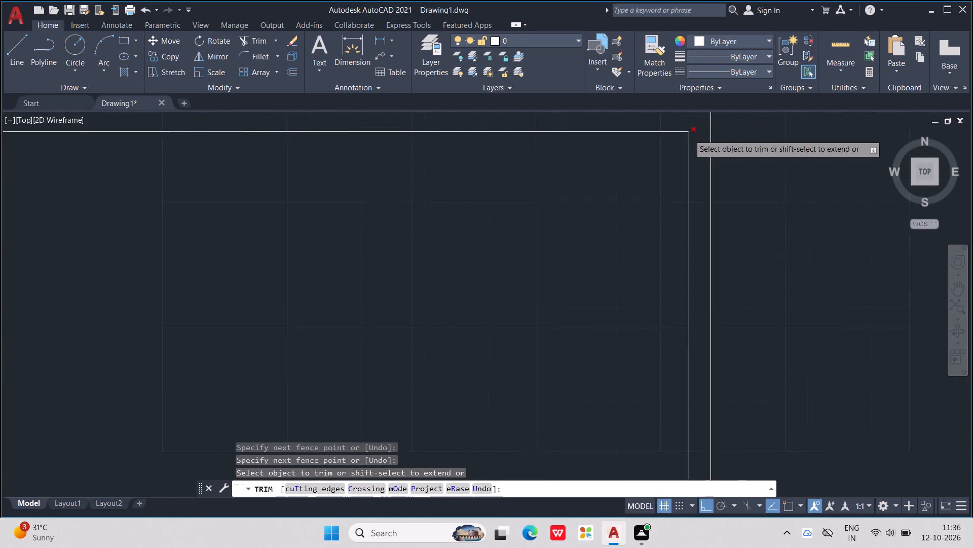
pyautogui.scroll(-4, 689, 135)
pyautogui.scroll(3, 693, 351)
pyautogui.scroll(2, 798, 452)
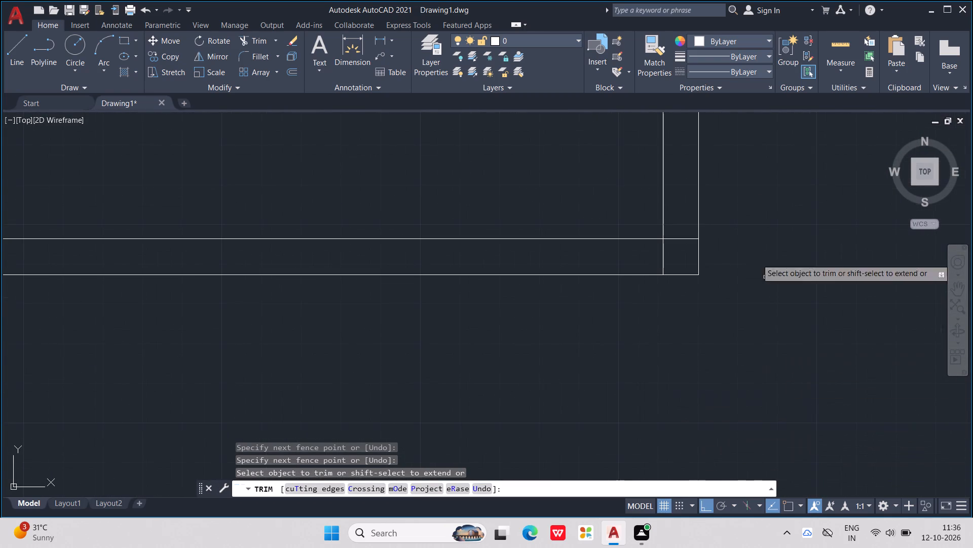
pyautogui.click(680, 239)
pyautogui.moveTo(659, 251); pyautogui.dragTo(686, 262)
pyautogui.scroll(-8, 686, 263)
pyautogui.scroll(3, 648, 251)
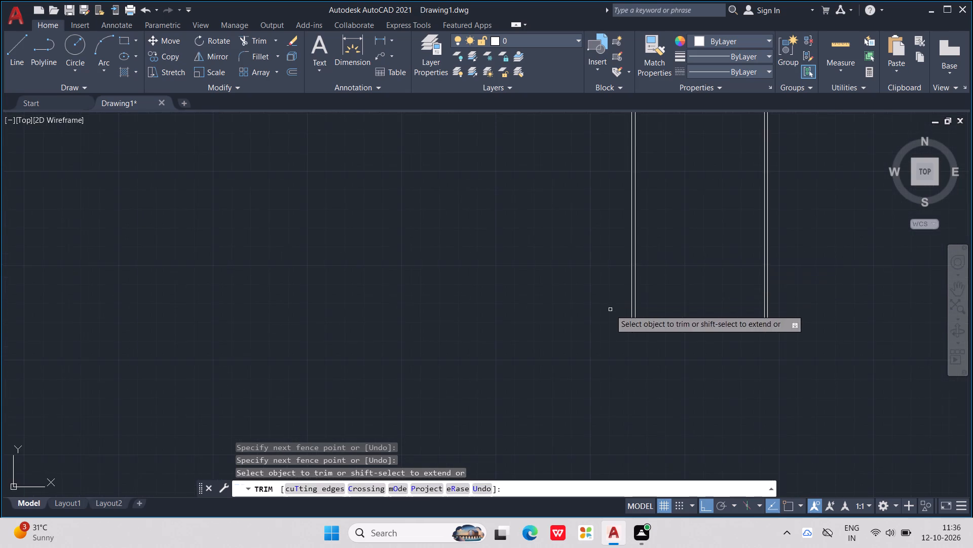
pyautogui.scroll(4, 610, 319)
pyautogui.scroll(2, 757, 370)
pyautogui.moveTo(728, 329); pyautogui.dragTo(755, 354)
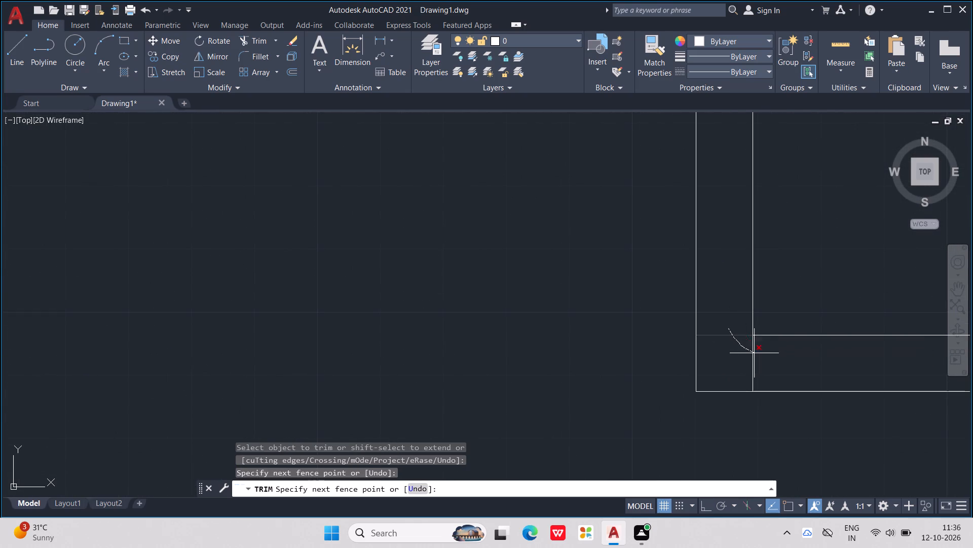
pyautogui.moveTo(755, 354); pyautogui.dragTo(765, 354)
# Trim the overlapping ends of the inner wall lines at the outline's top-left corner and end the Trim command.
pyautogui.moveTo(819, 262); pyautogui.dragTo(634, 547, button='middle')
pyautogui.scroll(-1, 816, 269)
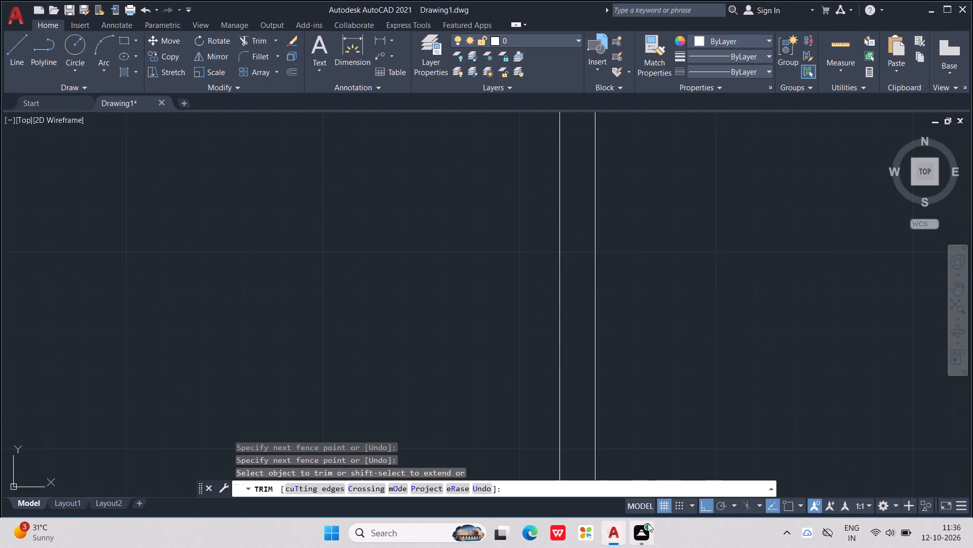
pyautogui.scroll(-4, 685, 454)
pyautogui.scroll(5, 681, 121)
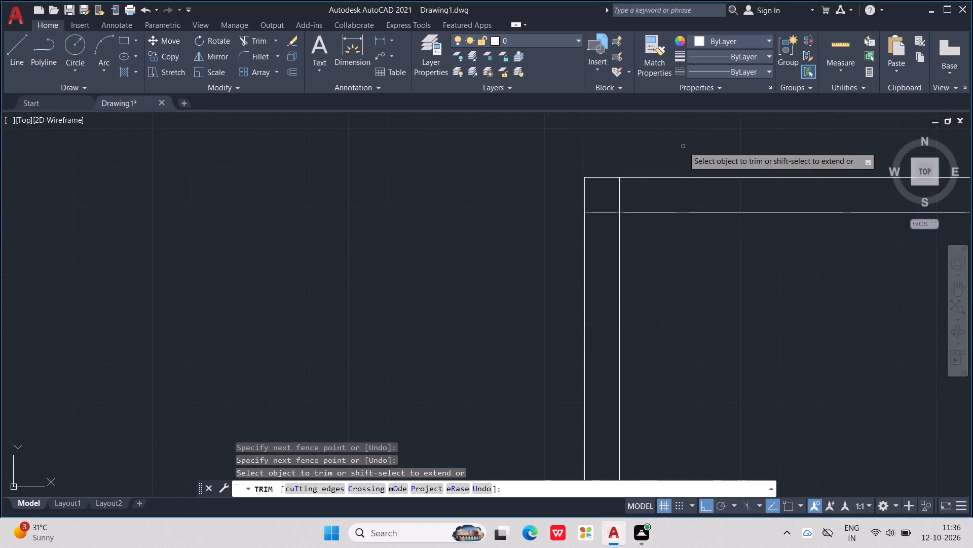
pyautogui.scroll(3, 683, 152)
pyautogui.scroll(-4, 447, 288)
pyautogui.click(421, 290)
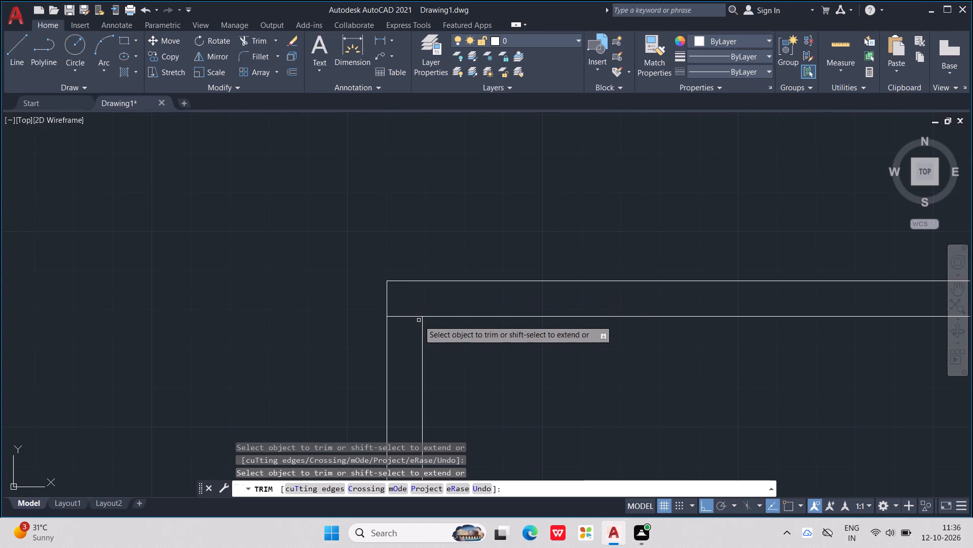
pyautogui.moveTo(410, 313); pyautogui.dragTo(410, 327)
pyautogui.scroll(-7, 416, 319)
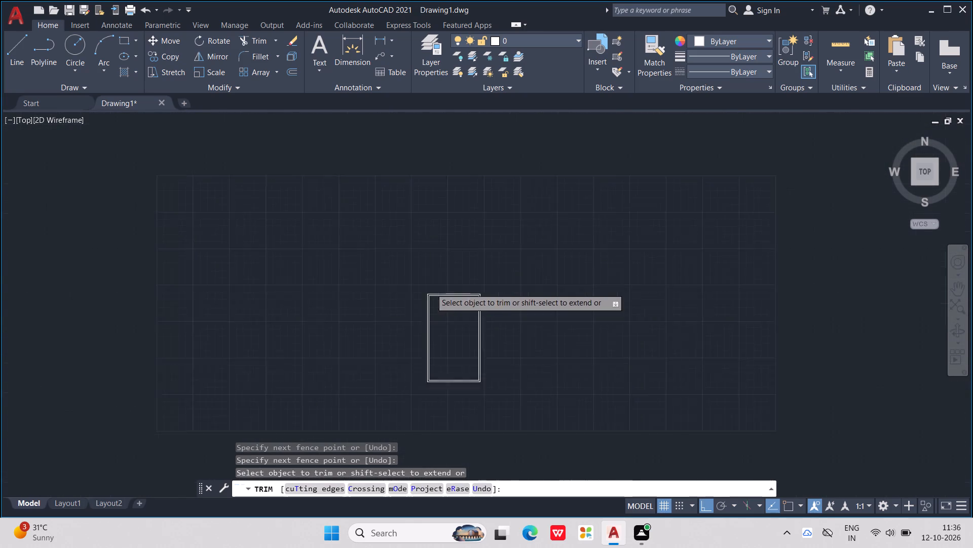
pyautogui.scroll(-1, 431, 288)
pyautogui.scroll(2, 360, 339)
pyautogui.press('Escape')
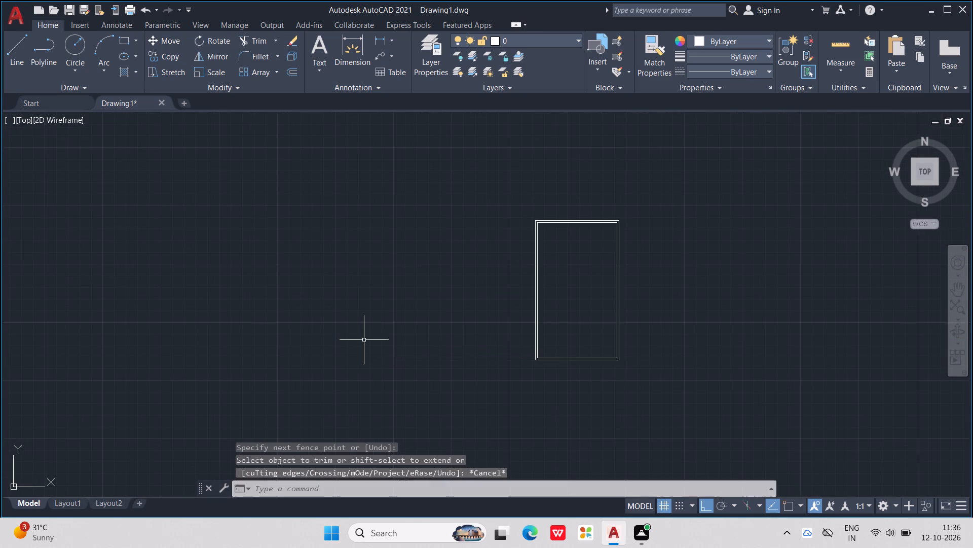
pyautogui.press('Escape')
pyautogui.press('Escape')
# Offset the left wall's inner line 16'0" toward the inside of the plan and end the Offset command.
pyautogui.scroll(1, 622, 352)
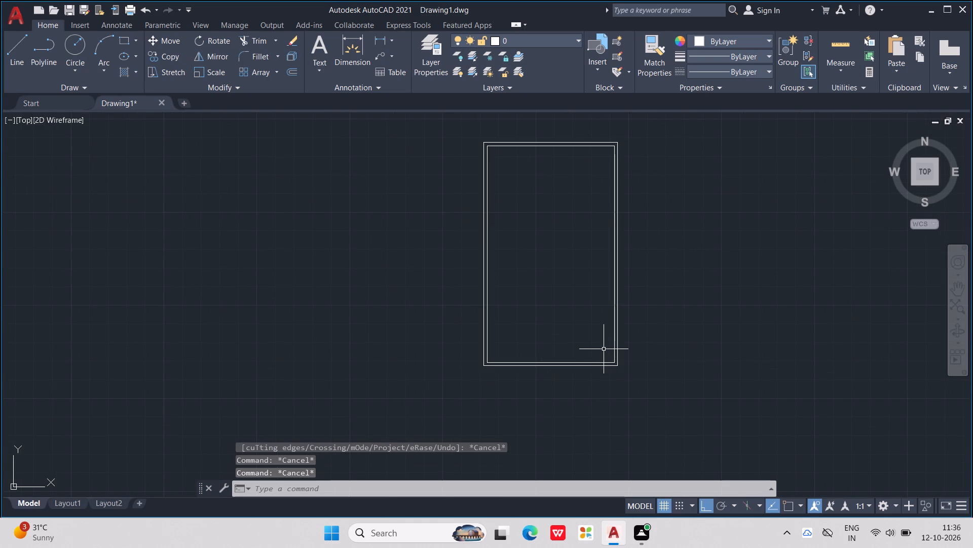
pyautogui.press('Escape')
pyautogui.press('Escape')
pyautogui.write('off')
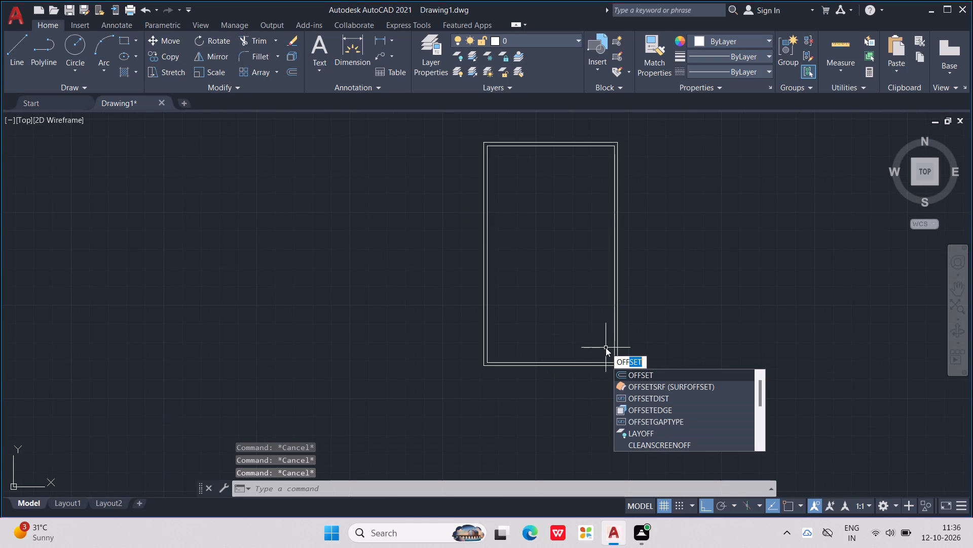
pyautogui.write('set')
pyautogui.press('Return')
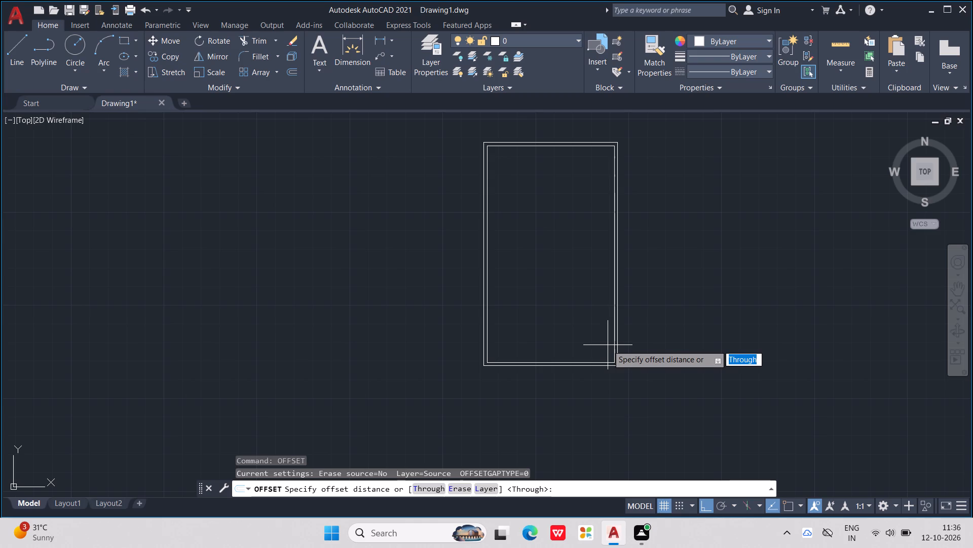
pyautogui.press('1')
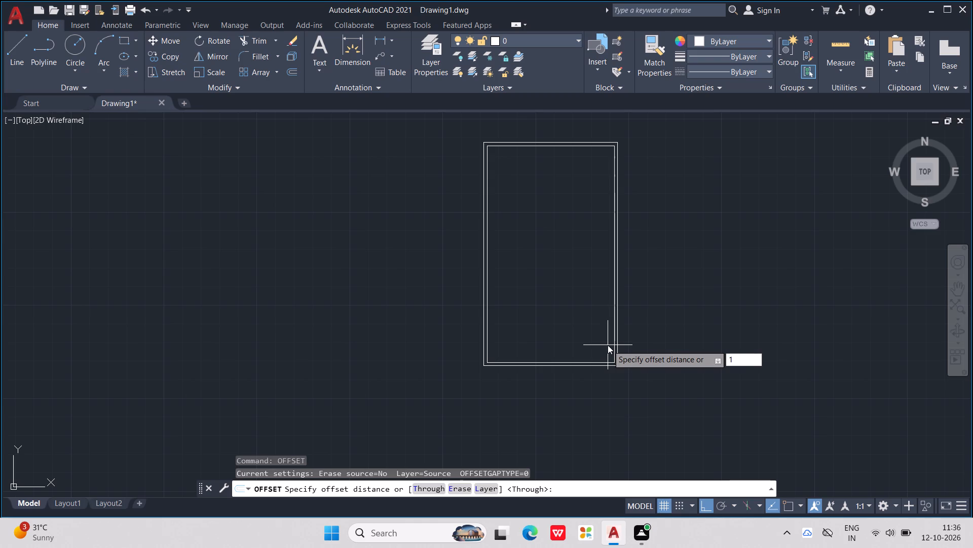
pyautogui.write("6'")
pyautogui.write('0"')
pyautogui.press('Return')
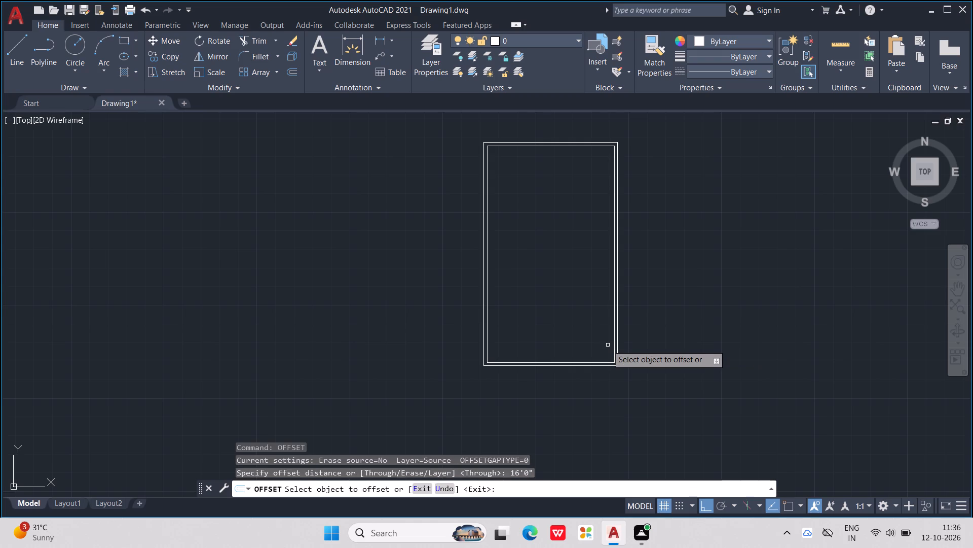
pyautogui.click(486, 206)
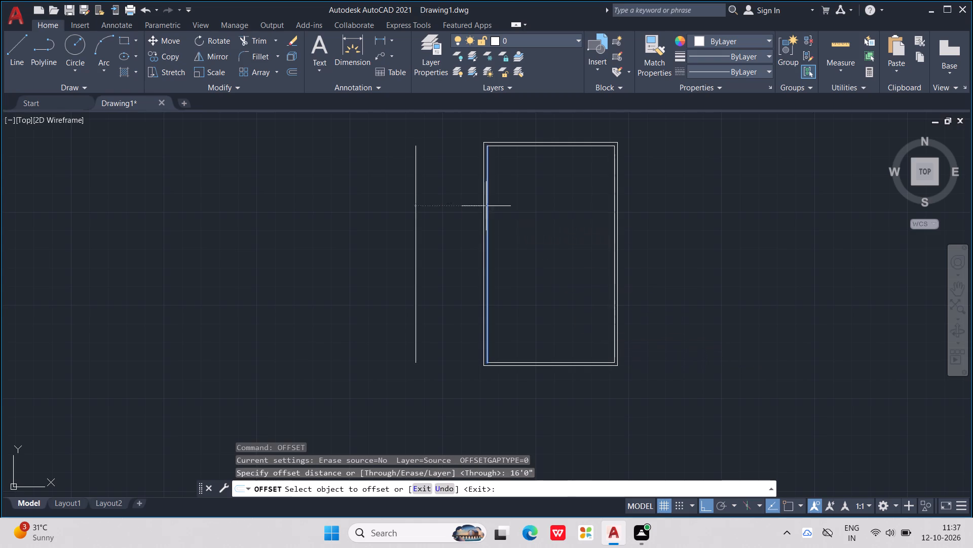
pyautogui.click(556, 221)
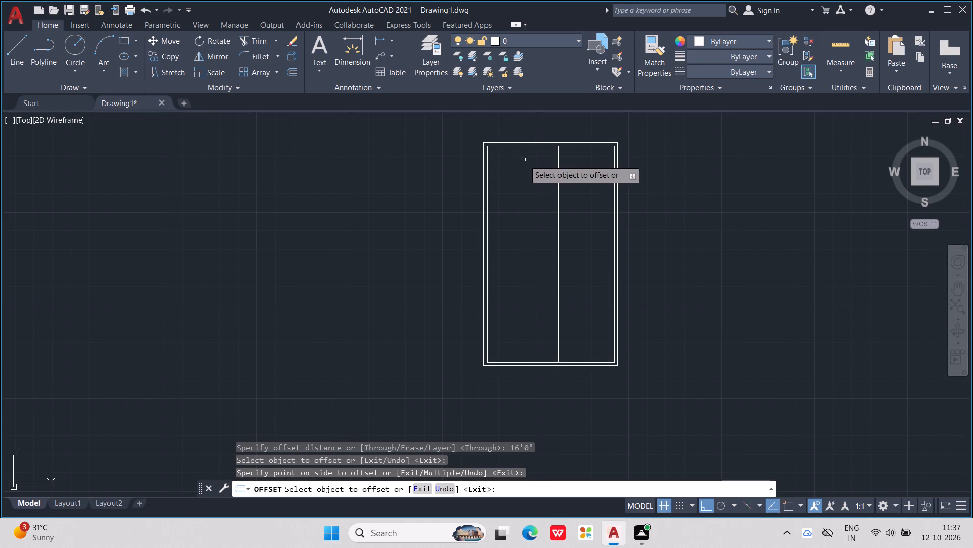
pyautogui.press('Escape')
pyautogui.press('Escape')
pyautogui.press('Escape')
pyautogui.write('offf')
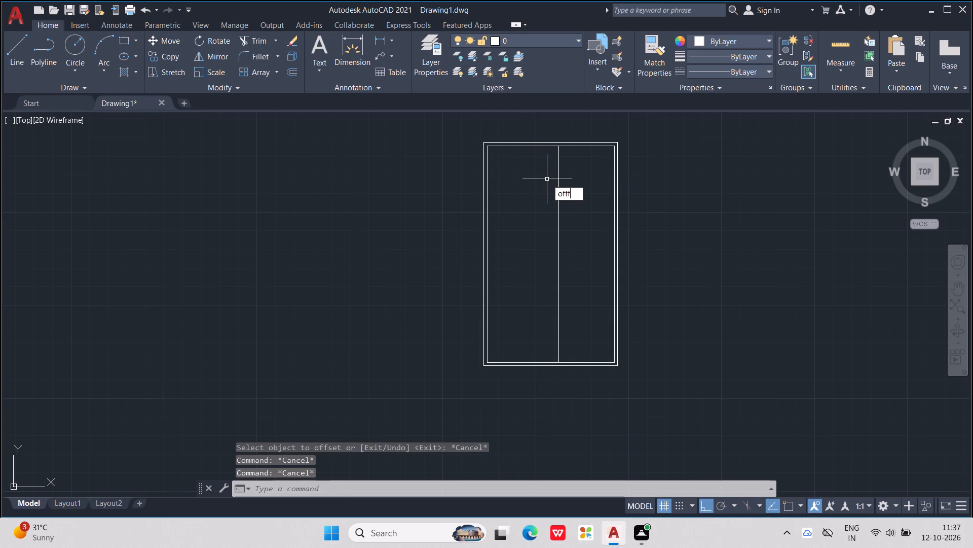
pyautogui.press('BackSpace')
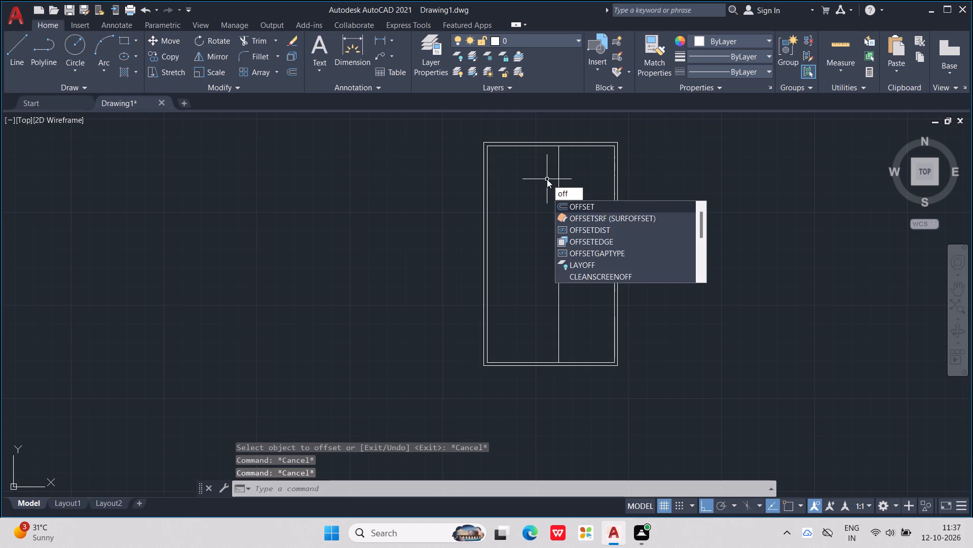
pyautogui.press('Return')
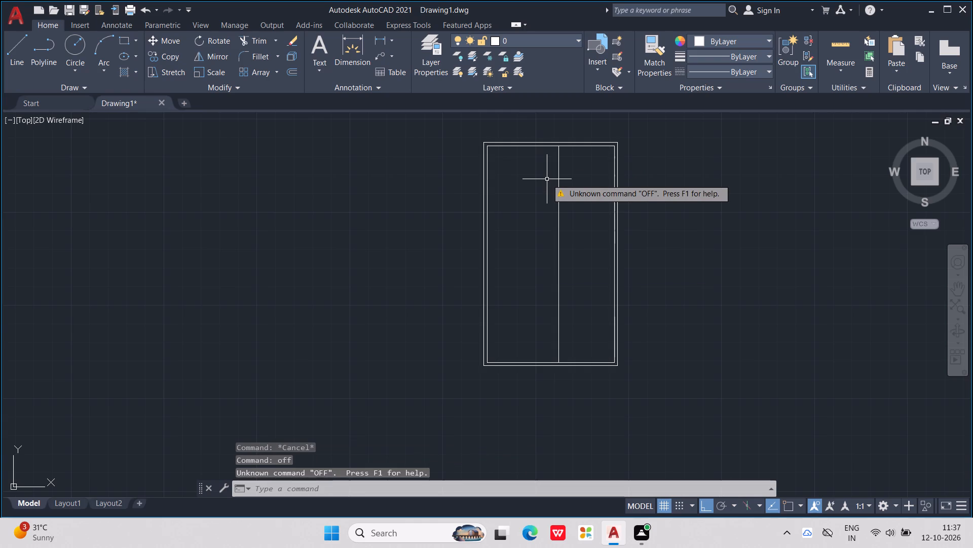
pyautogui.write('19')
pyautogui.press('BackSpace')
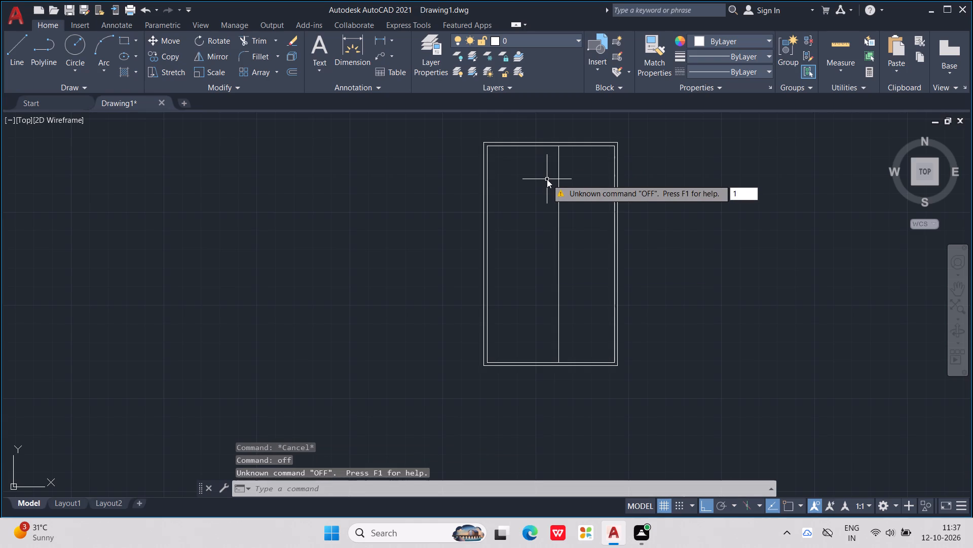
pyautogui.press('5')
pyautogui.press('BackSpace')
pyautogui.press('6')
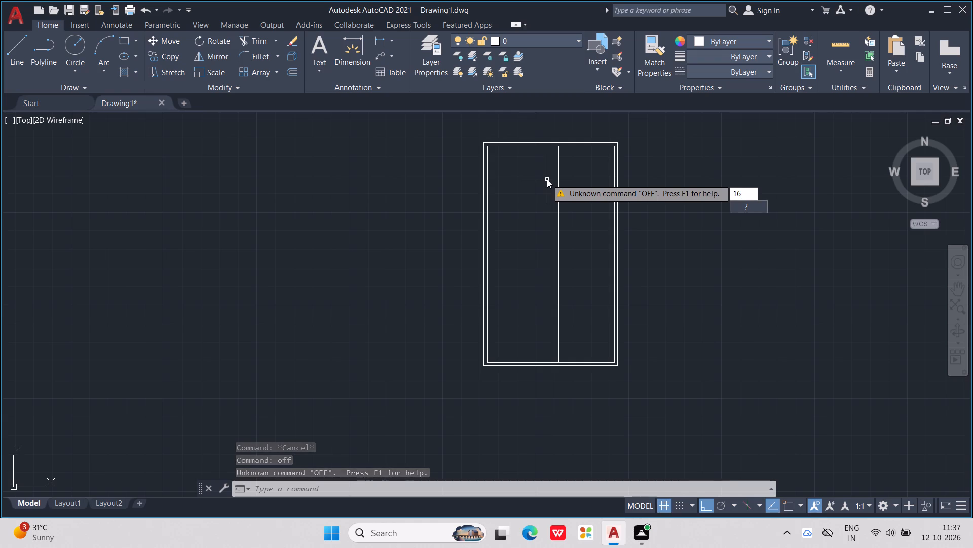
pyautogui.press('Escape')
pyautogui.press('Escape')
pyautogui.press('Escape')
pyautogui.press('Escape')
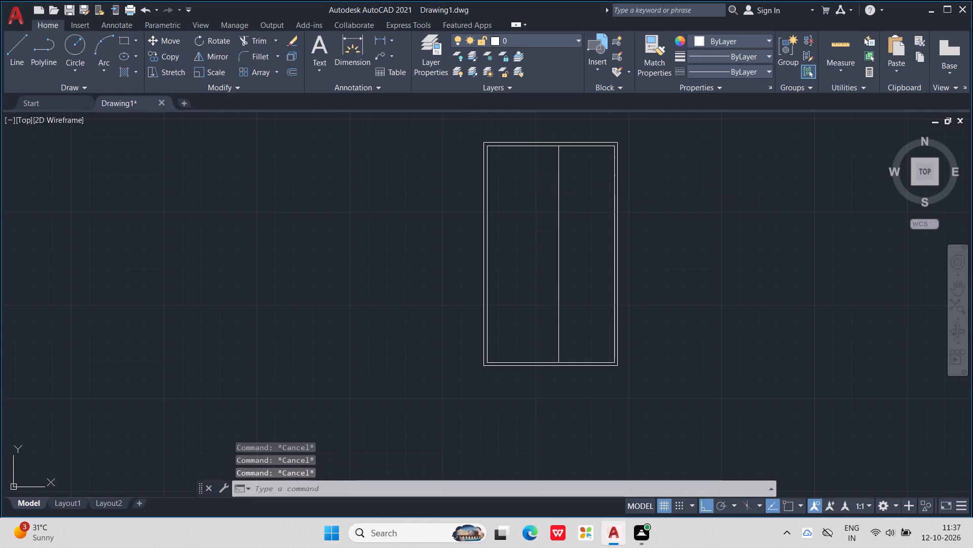
# Offset the top wall's inner line 16'0" downward into the plan and end the Offset command.
pyautogui.write('off')
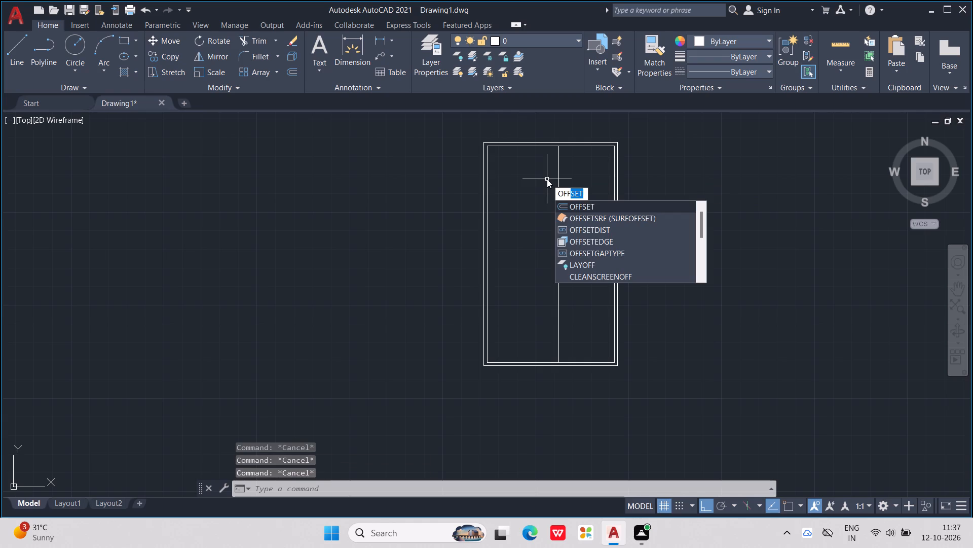
pyautogui.press('Return')
pyautogui.write('16')
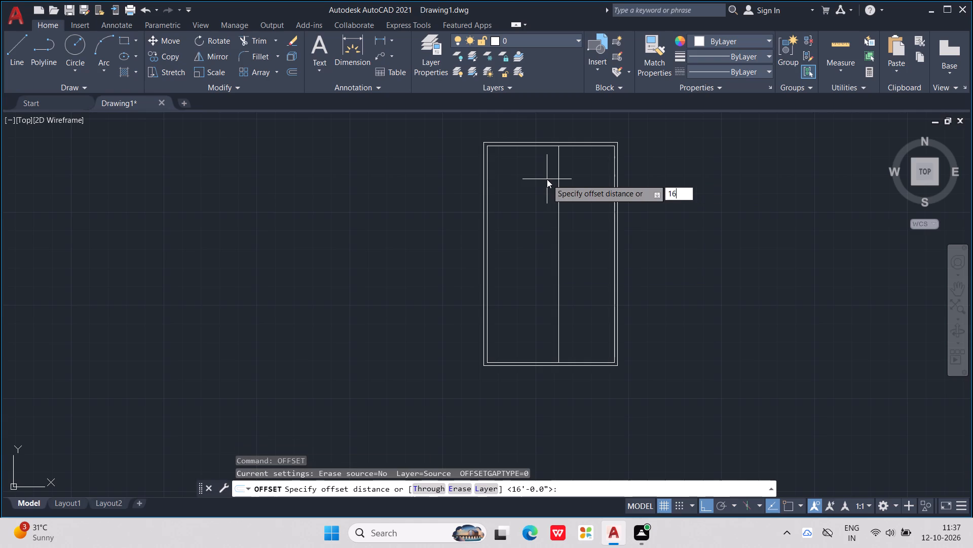
pyautogui.write('\'0"')
pyautogui.press('Return')
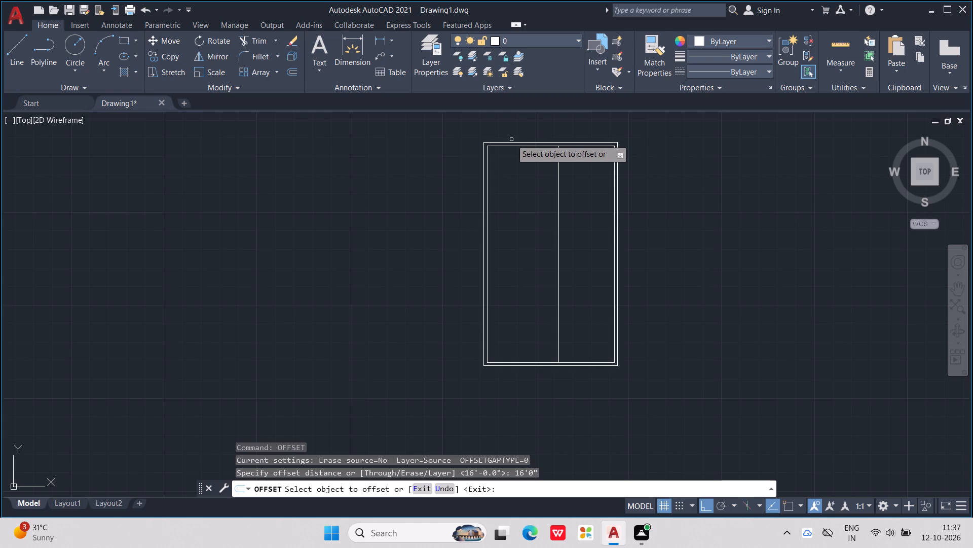
pyautogui.click(518, 146)
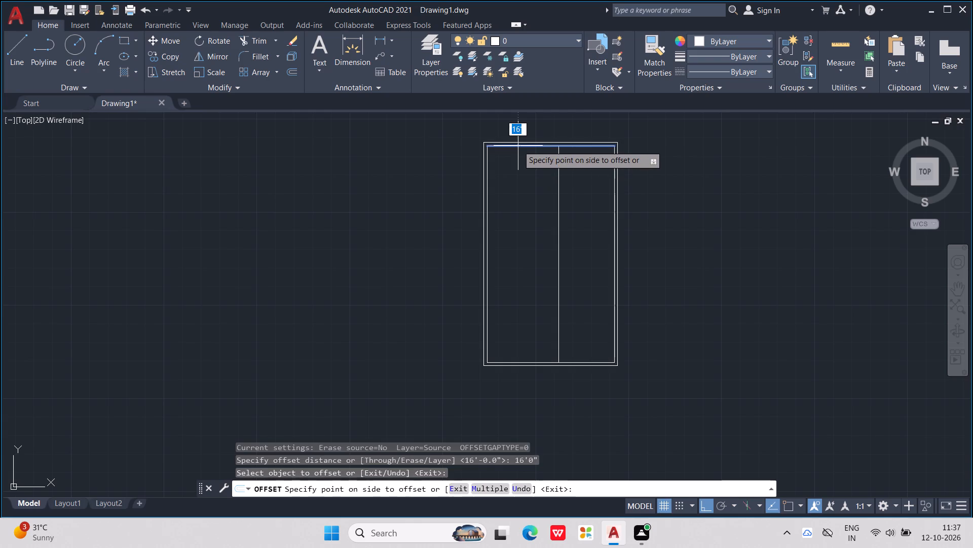
pyautogui.click(541, 254)
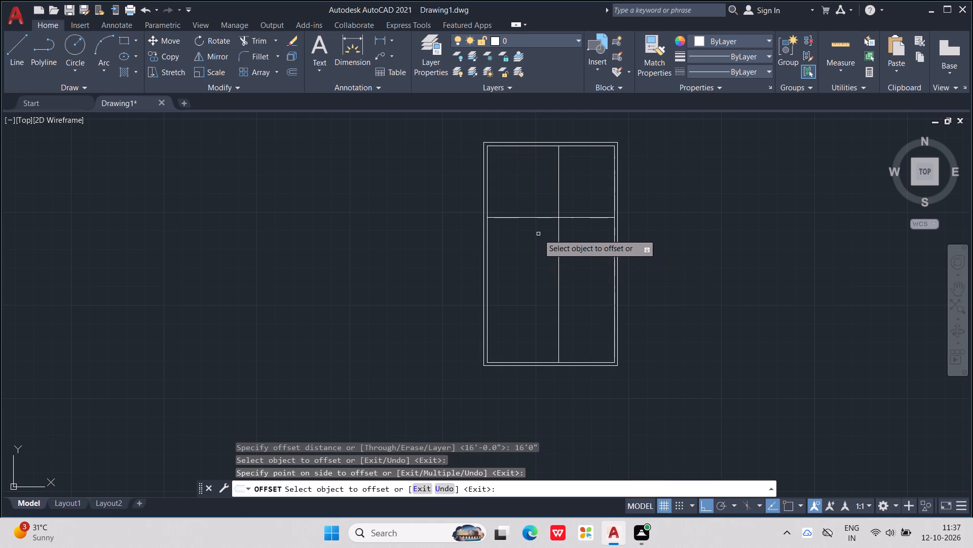
pyautogui.press('Escape')
pyautogui.press('Escape')
pyautogui.press('Escape')
pyautogui.press('Escape')
pyautogui.press('Escape')
pyautogui.press('Escape')
pyautogui.press('Escape')
pyautogui.press('Escape')
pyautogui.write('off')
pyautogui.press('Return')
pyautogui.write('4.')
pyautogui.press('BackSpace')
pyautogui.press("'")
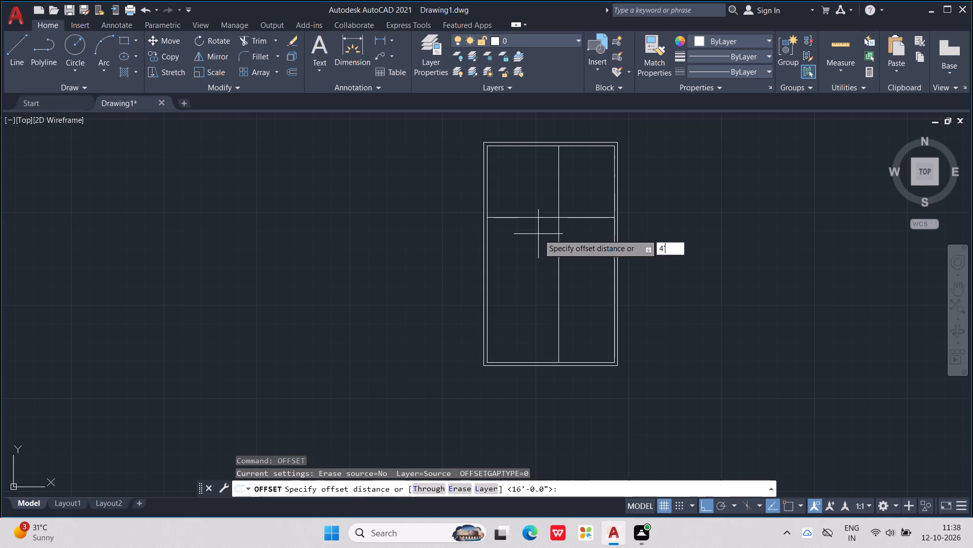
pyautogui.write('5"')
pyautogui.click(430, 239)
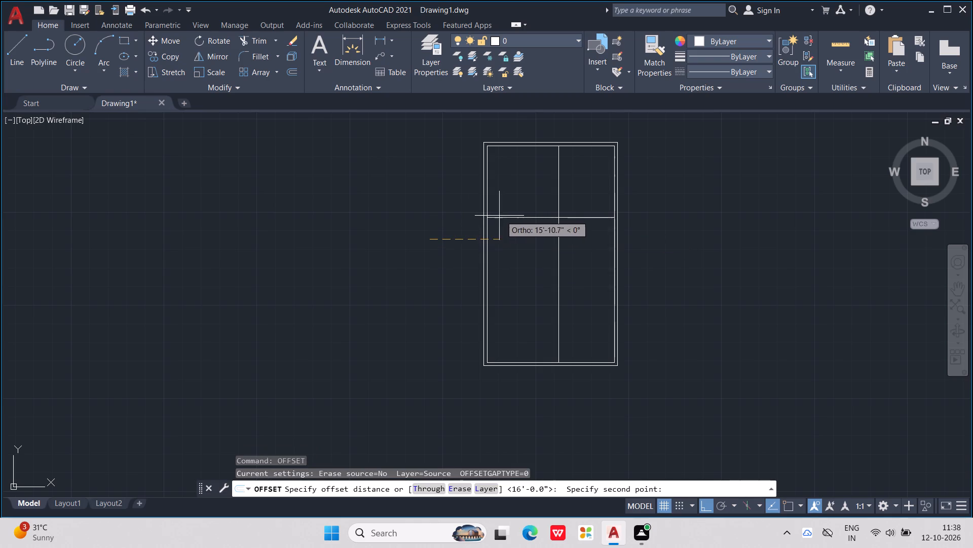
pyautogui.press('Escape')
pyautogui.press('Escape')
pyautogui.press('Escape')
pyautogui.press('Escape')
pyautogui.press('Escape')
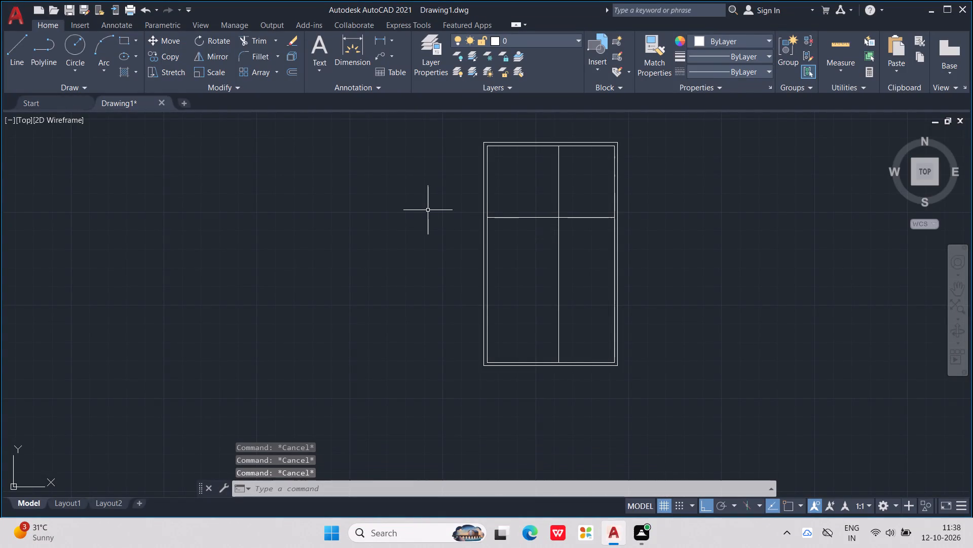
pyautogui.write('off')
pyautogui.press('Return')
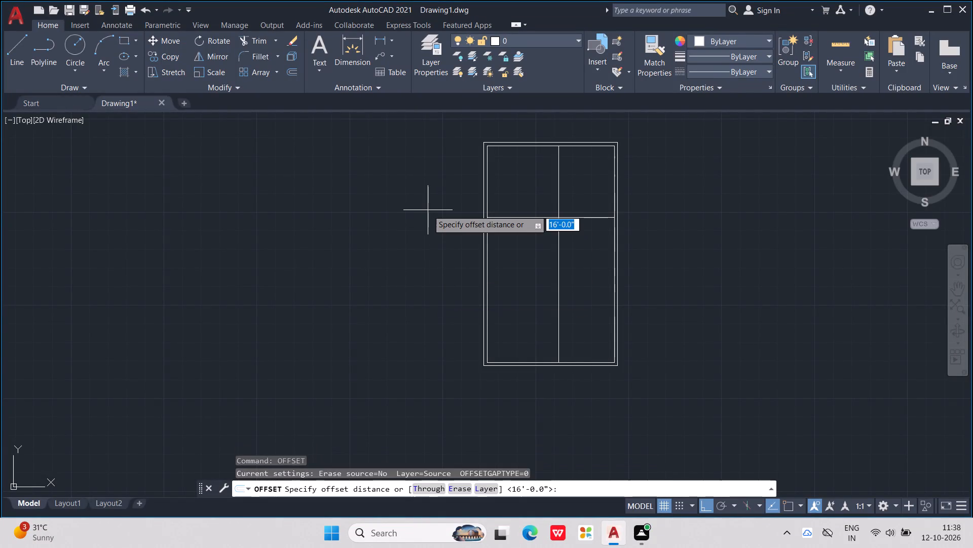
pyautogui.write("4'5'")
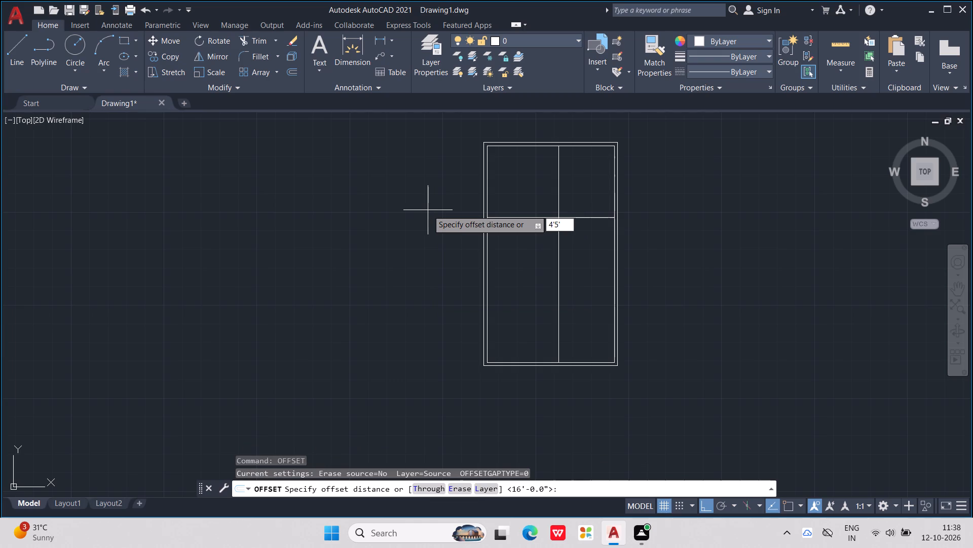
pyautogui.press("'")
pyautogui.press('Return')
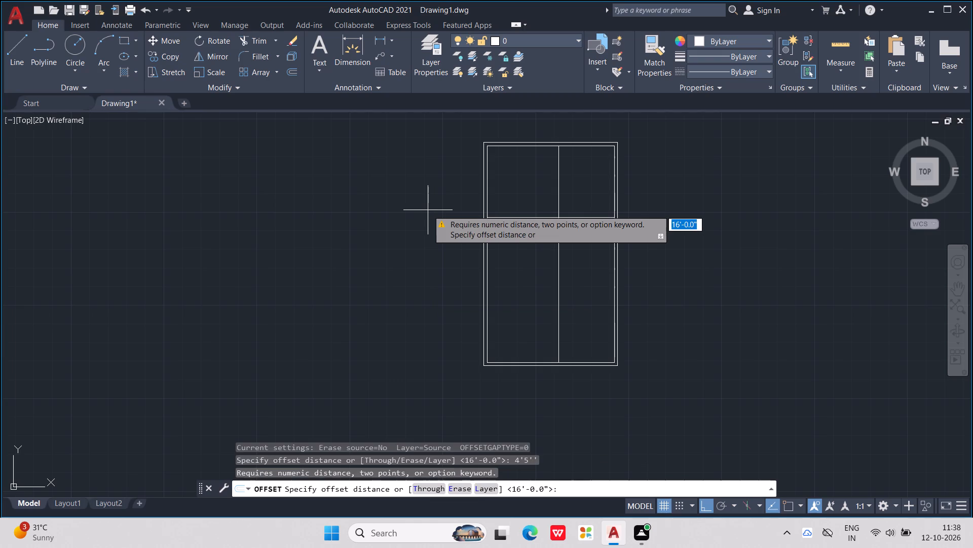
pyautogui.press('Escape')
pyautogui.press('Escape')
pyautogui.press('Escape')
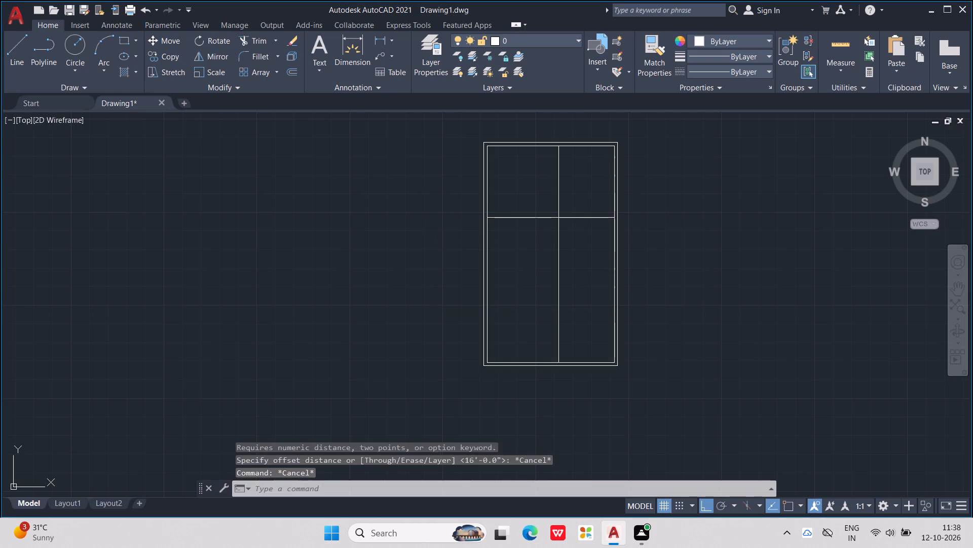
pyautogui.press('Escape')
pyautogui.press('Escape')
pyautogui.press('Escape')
# Offset the interior vertical line 4" to the left to form the second face of the partition.
pyautogui.write('off')
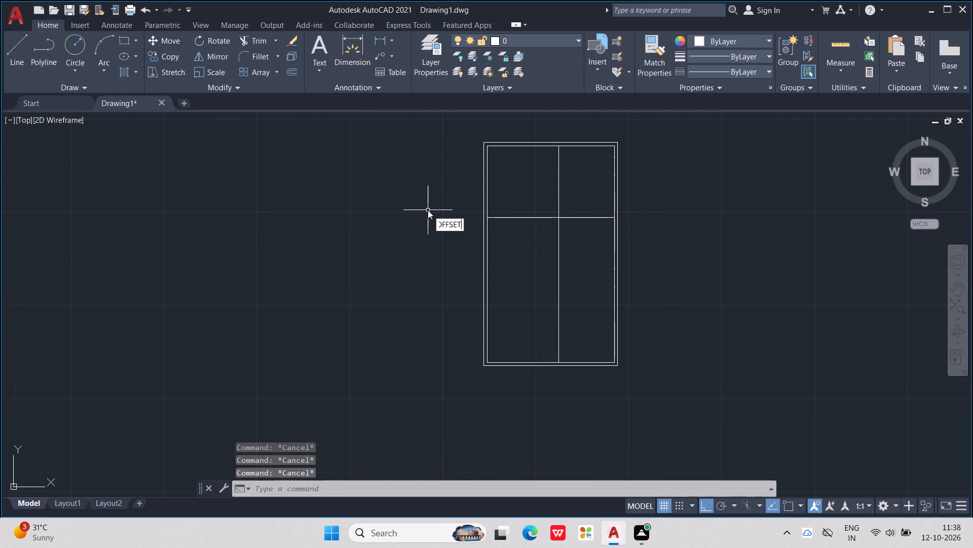
pyautogui.press('Return')
pyautogui.press('4')
pyautogui.press("'")
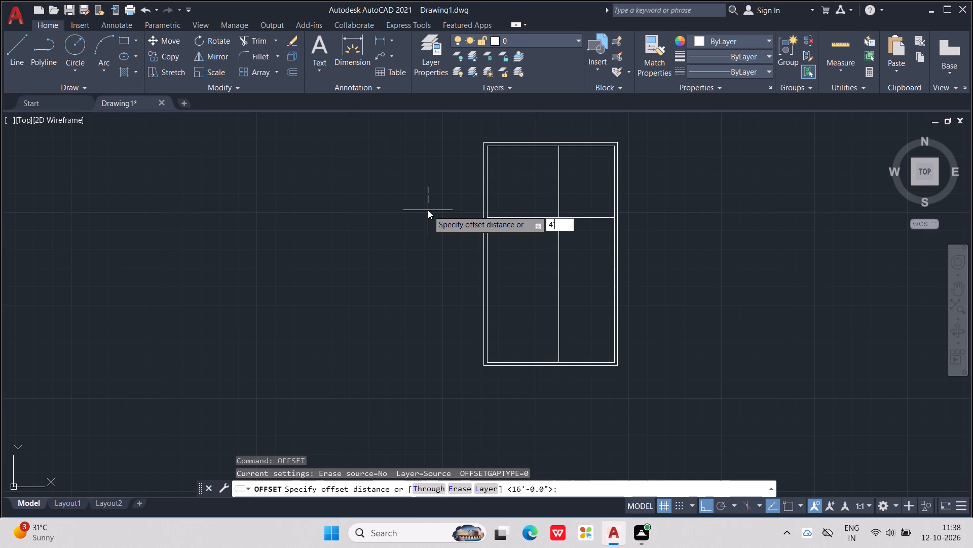
pyautogui.press('BackSpace')
pyautogui.press("'")
pyautogui.hotkey('shift', '"')
pyautogui.press('BackSpace')
pyautogui.press('BackSpace')
pyautogui.hotkey('shift', '"')
pyautogui.press('Return')
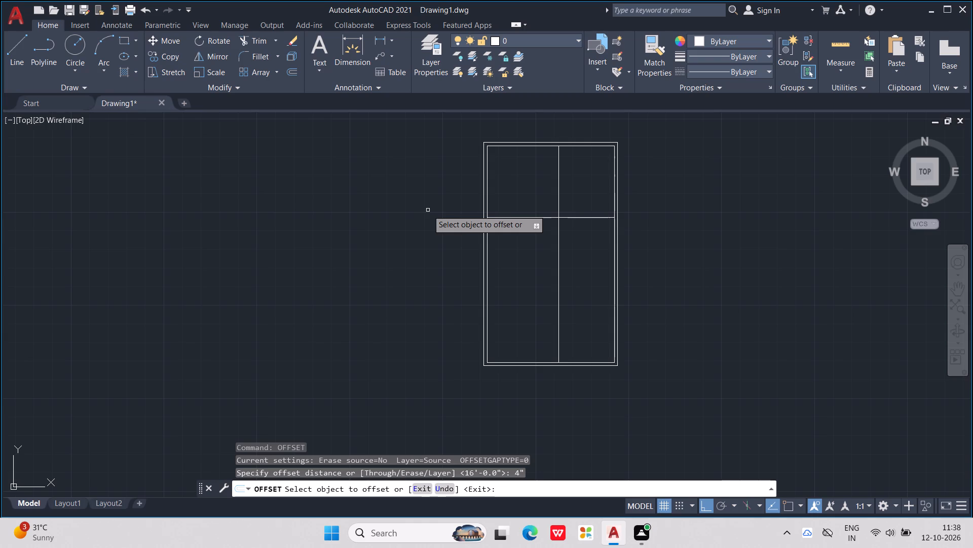
pyautogui.click(558, 188)
pyautogui.click(538, 185)
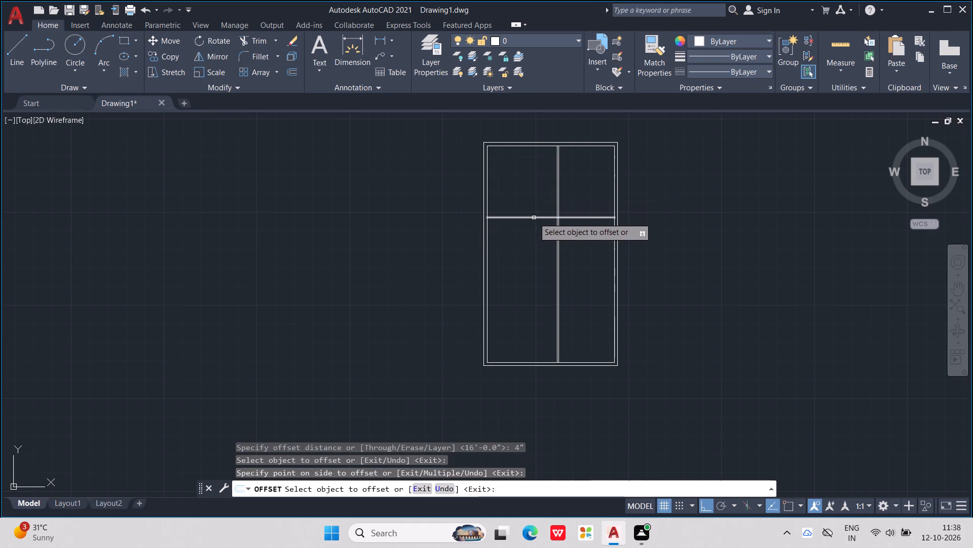
# Offset the interior horizontal line 4" upward to form the second face of the partition, and end the Offset command.
pyautogui.click(534, 218)
pyautogui.click(536, 189)
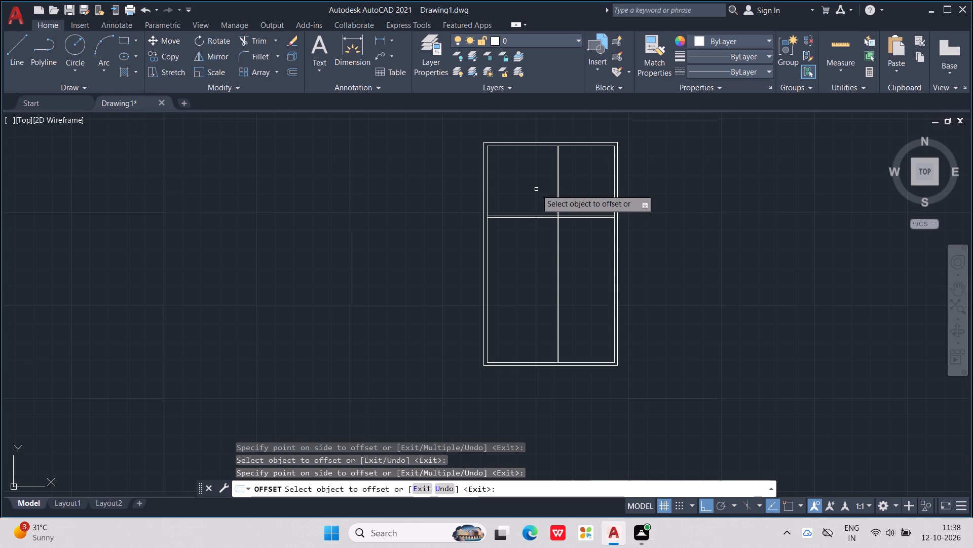
pyautogui.press('Escape')
pyautogui.press('Escape')
pyautogui.press('Escape')
pyautogui.press('Escape')
pyautogui.press('Escape')
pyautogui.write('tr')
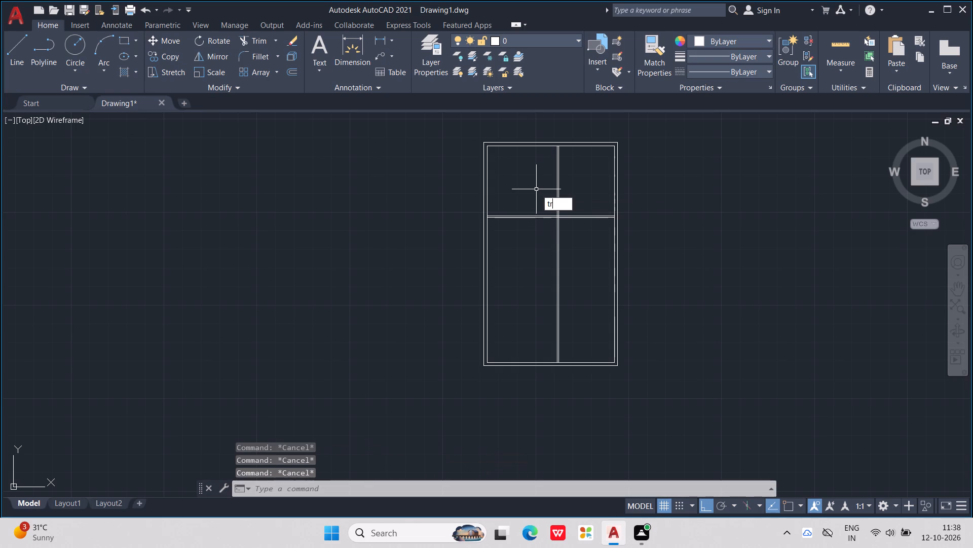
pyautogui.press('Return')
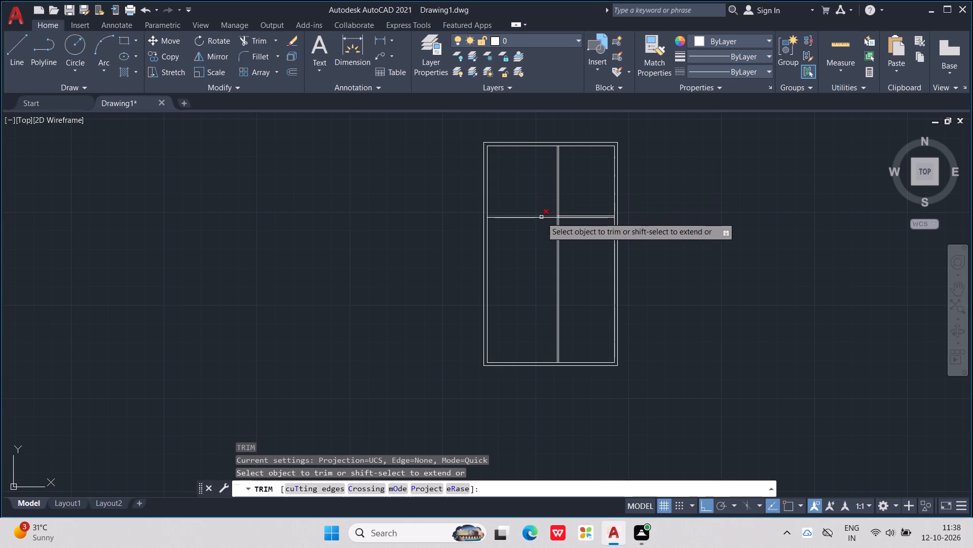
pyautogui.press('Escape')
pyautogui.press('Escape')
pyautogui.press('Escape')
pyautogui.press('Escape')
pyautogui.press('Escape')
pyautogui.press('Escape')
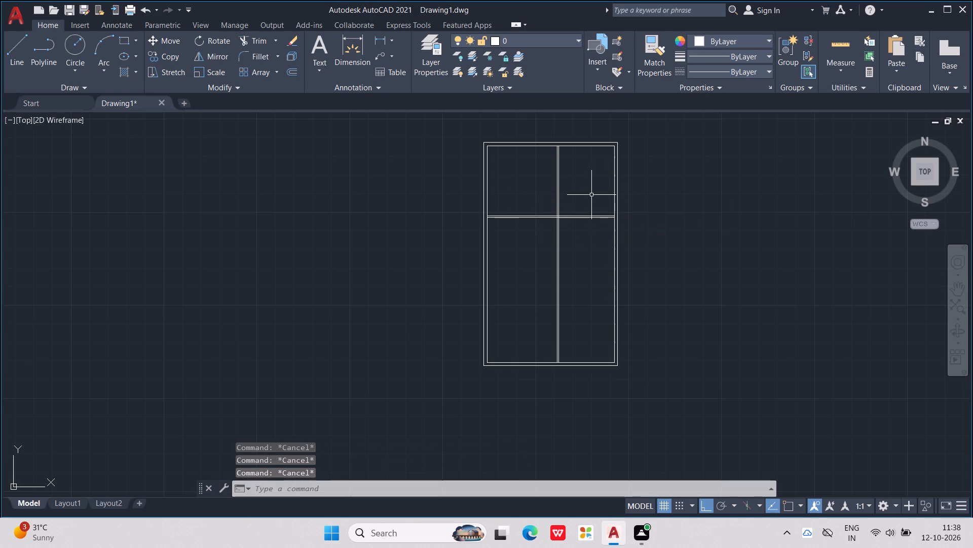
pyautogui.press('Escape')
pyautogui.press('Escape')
# Offset the top wall's inner line 5'7" downward into the plan and end the Offset command.
pyautogui.scroll(2, 551, 154)
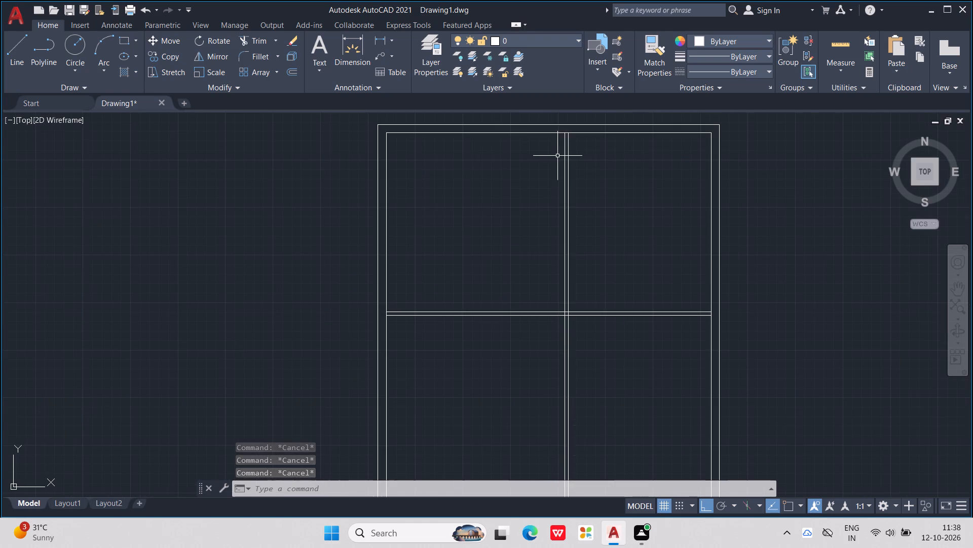
pyautogui.moveTo(568, 156); pyautogui.dragTo(606, 260, button='middle')
pyautogui.press('Escape')
pyautogui.press('Escape')
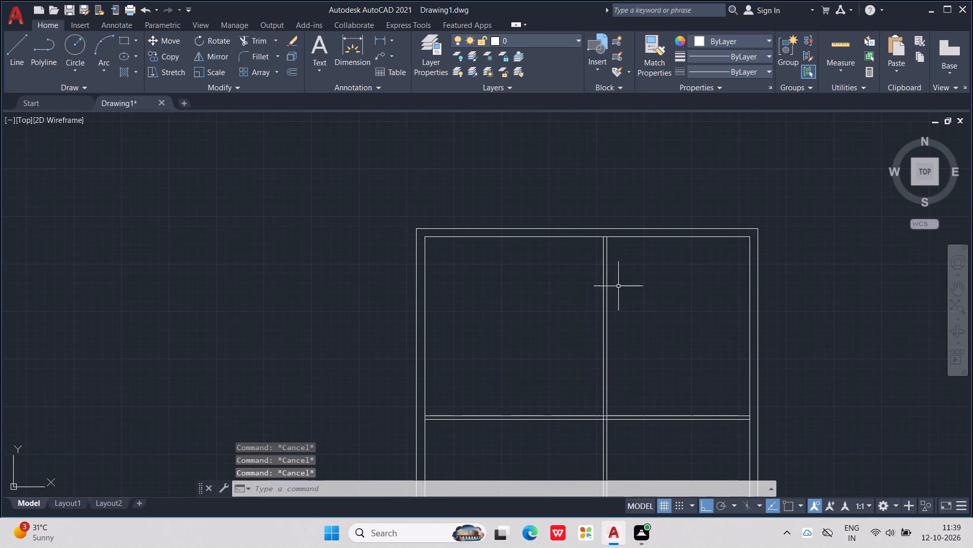
pyautogui.write('off')
pyautogui.press('Return')
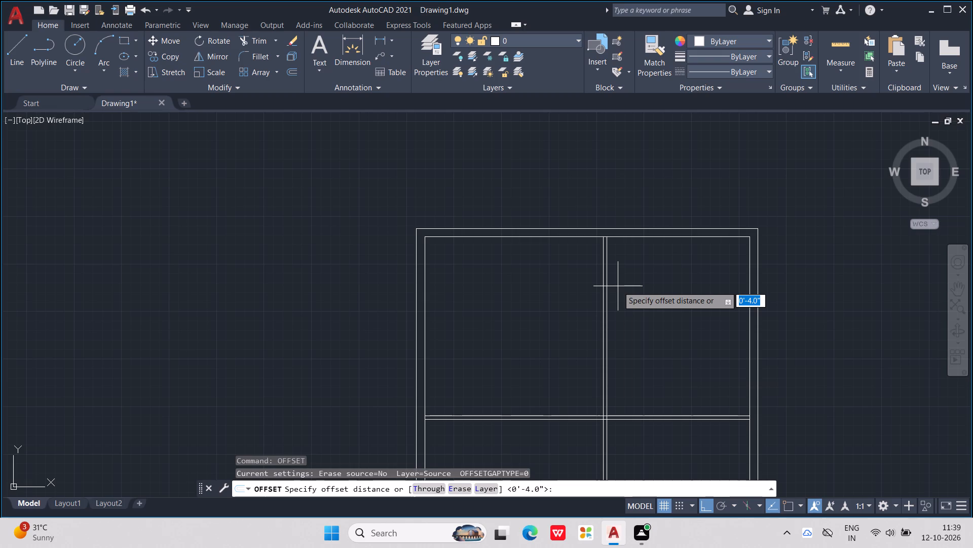
pyautogui.write("5'")
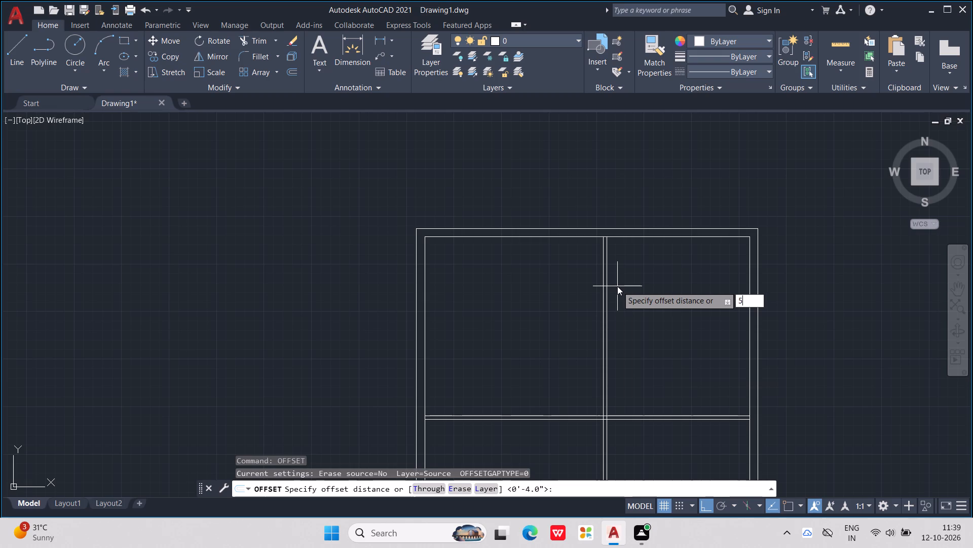
pyautogui.write('7"')
pyautogui.press('Return')
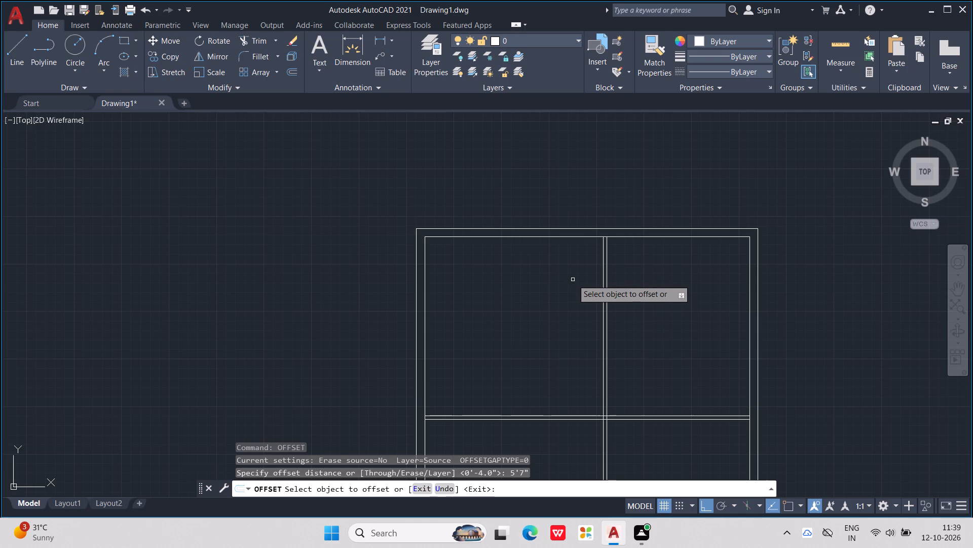
pyautogui.click(574, 238)
pyautogui.click(588, 312)
pyautogui.press('Escape')
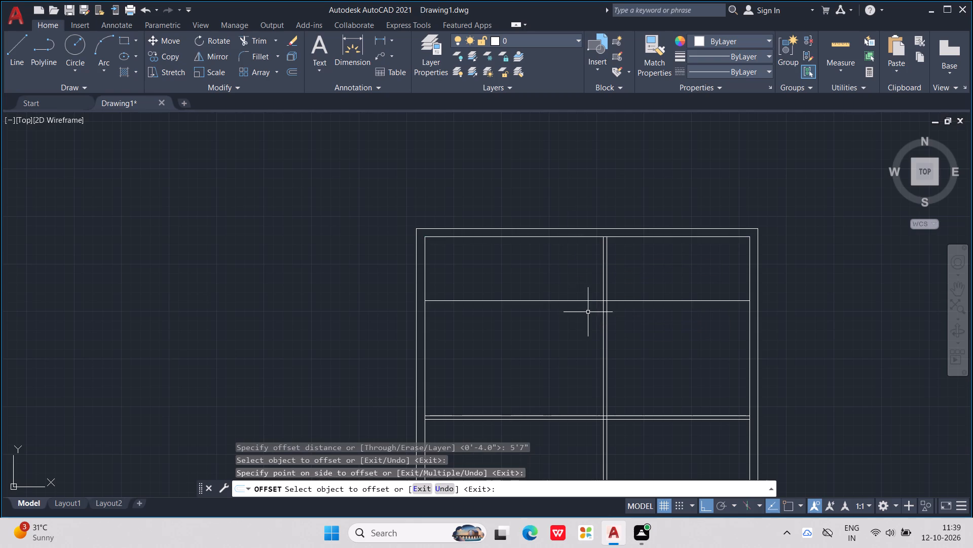
pyautogui.press('Escape')
pyautogui.press('Escape')
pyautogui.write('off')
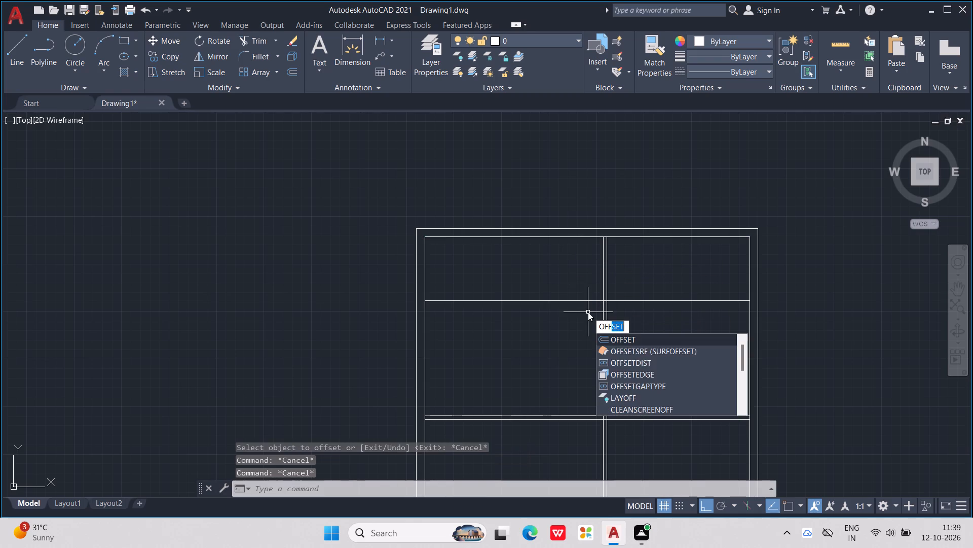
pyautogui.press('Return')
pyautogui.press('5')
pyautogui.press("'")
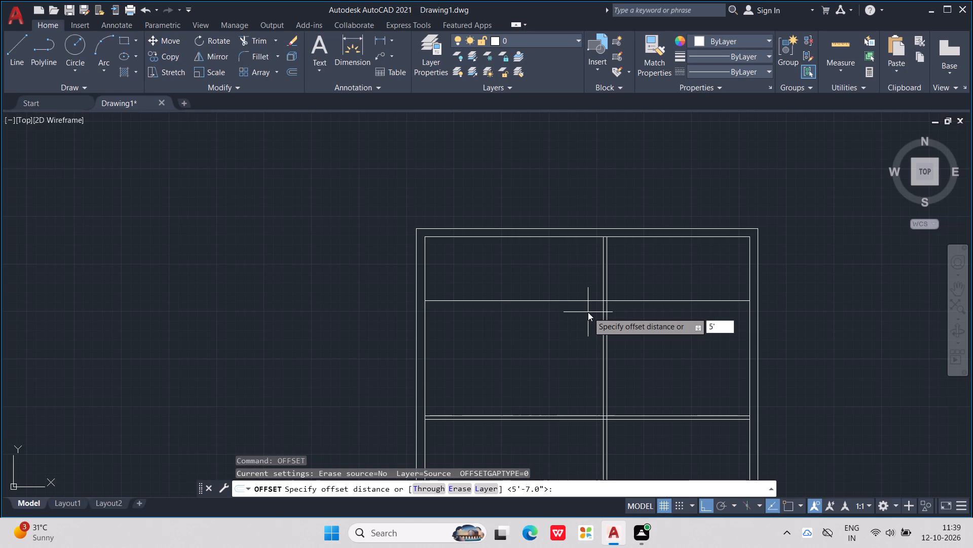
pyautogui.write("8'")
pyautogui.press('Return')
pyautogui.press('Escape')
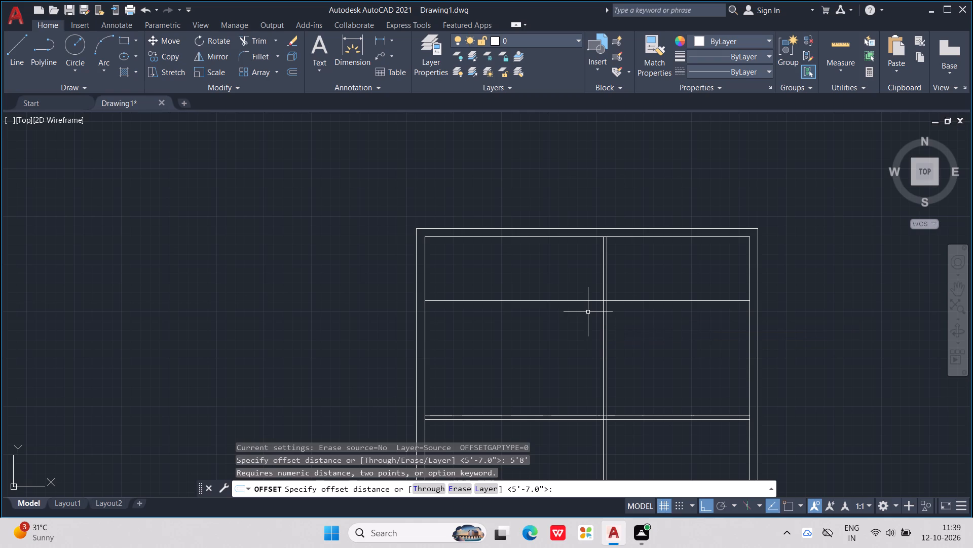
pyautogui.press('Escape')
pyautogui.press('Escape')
# Offset the left wall's inner line 5'8" to the right and the vertical partition's left line 5'8" to the left.
pyautogui.write('off')
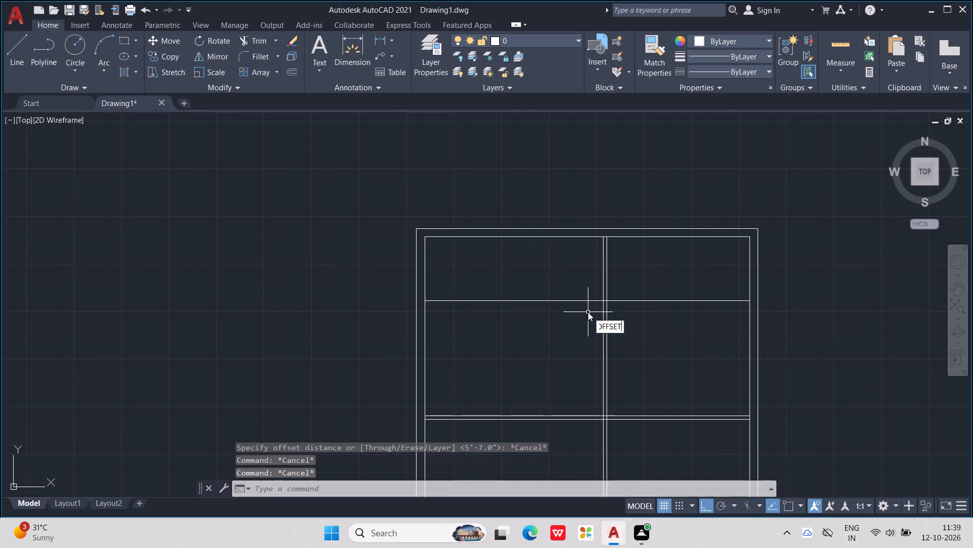
pyautogui.press('Return')
pyautogui.write("5'")
pyautogui.write('8"')
pyautogui.press('Return')
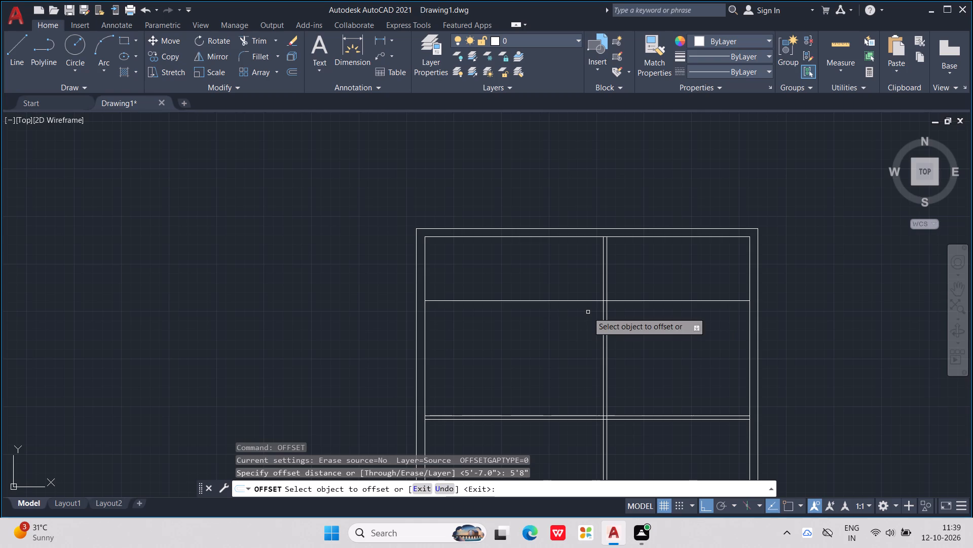
pyautogui.click(424, 272)
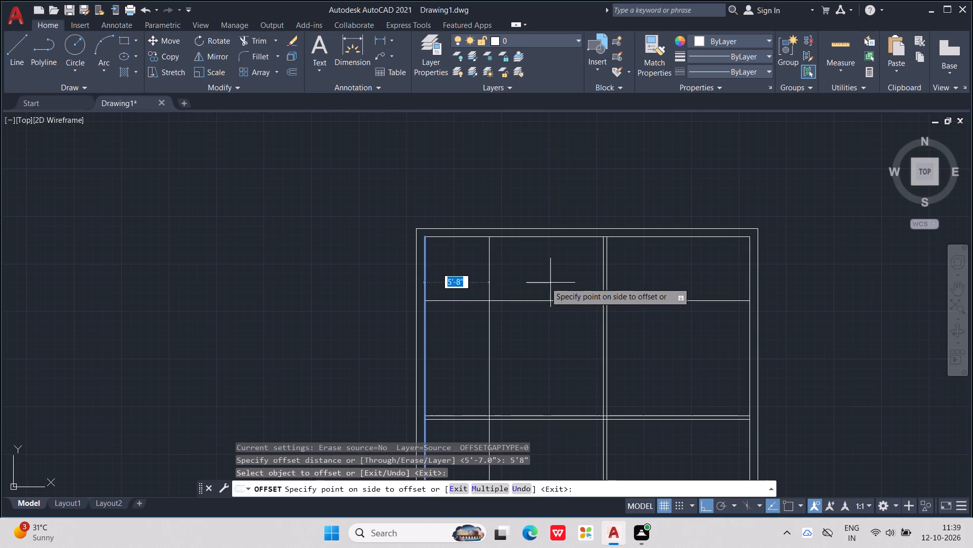
pyautogui.click(539, 257)
pyautogui.click(602, 266)
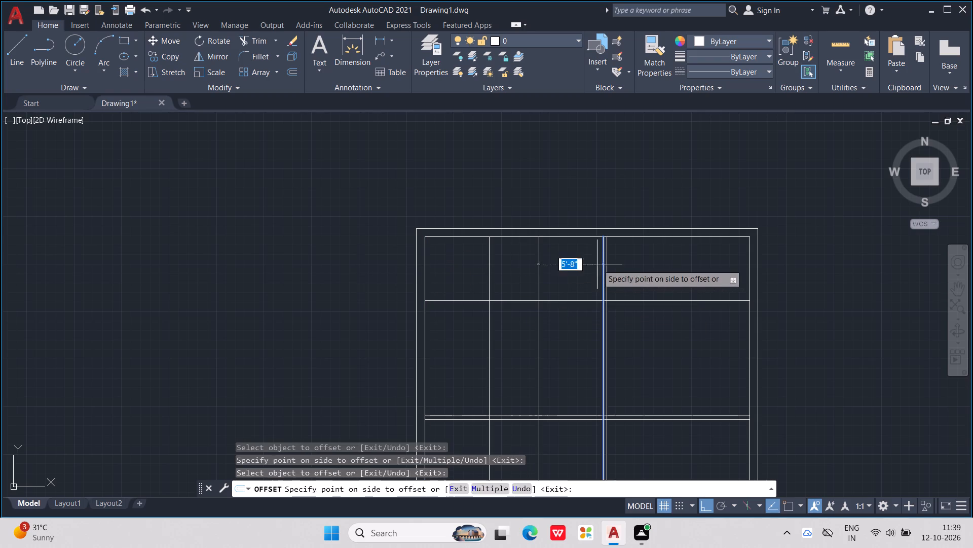
pyautogui.click(526, 253)
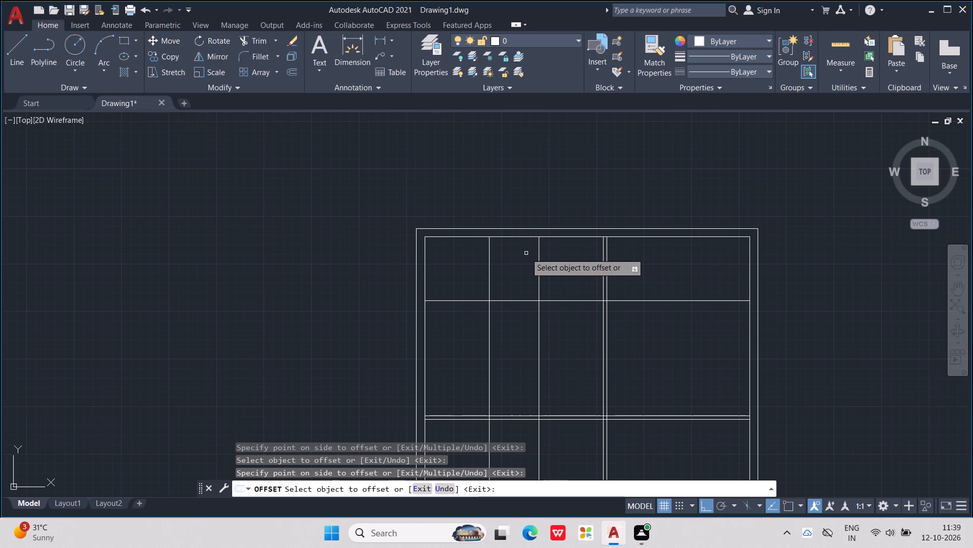
pyautogui.press('Escape')
pyautogui.press('Escape')
# Delete the vertical line 5'8" inside the left wall.
pyautogui.click(481, 265)
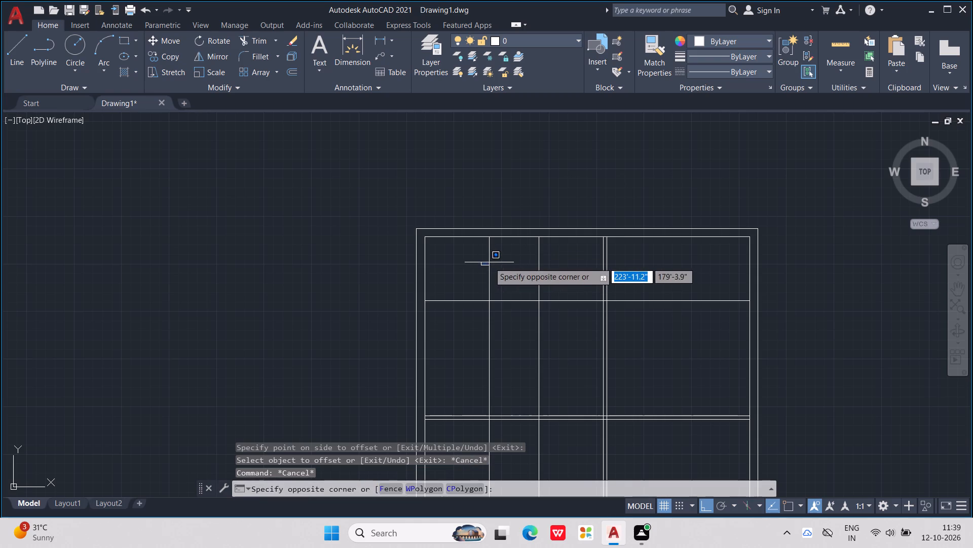
pyautogui.click(490, 262)
pyautogui.click(491, 262)
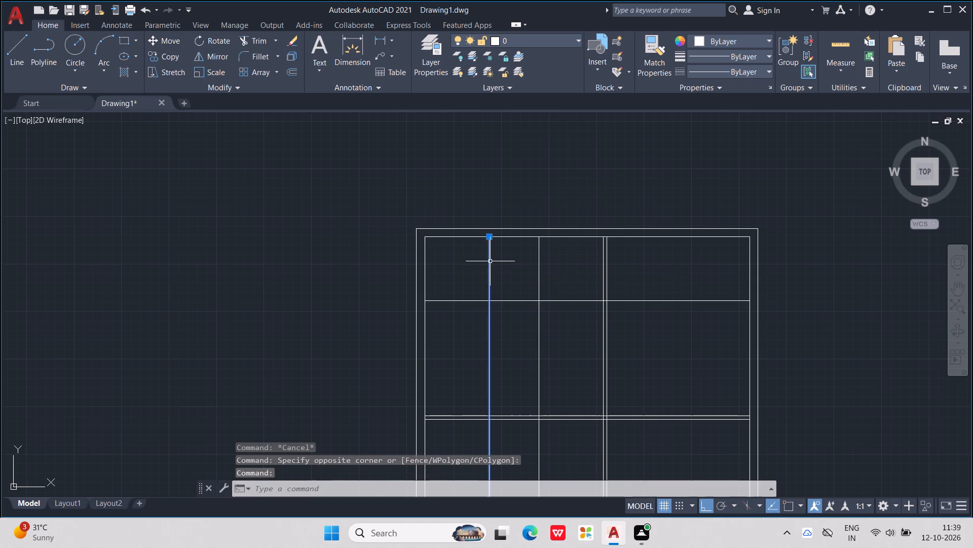
pyautogui.press('Delete')
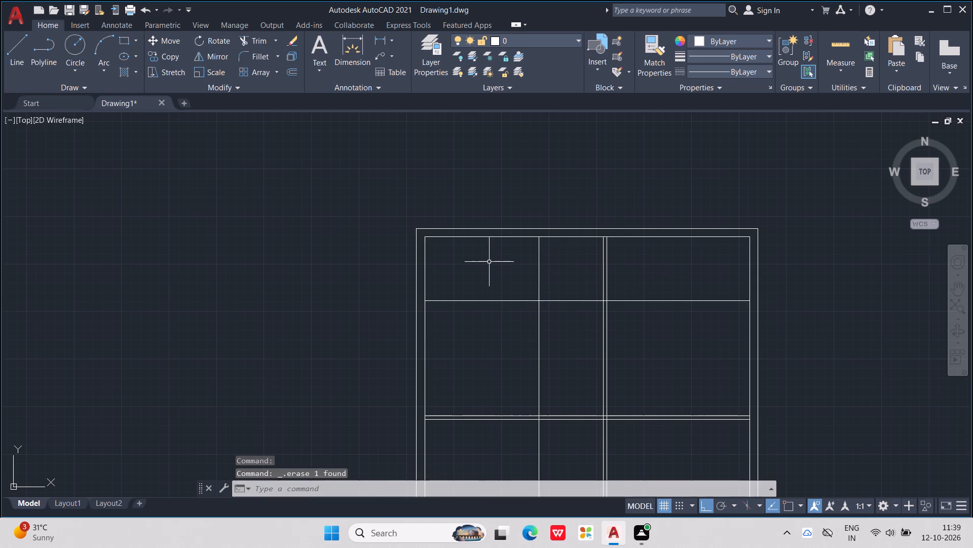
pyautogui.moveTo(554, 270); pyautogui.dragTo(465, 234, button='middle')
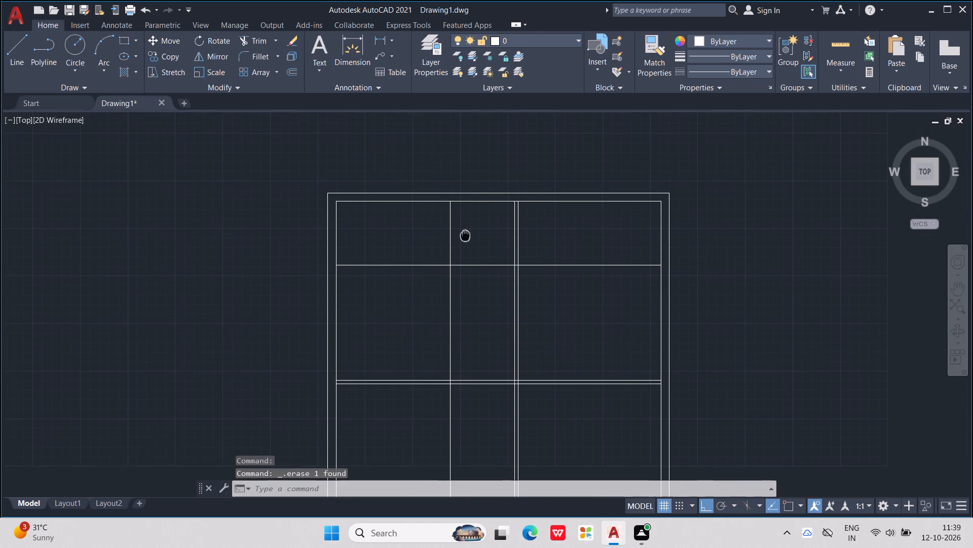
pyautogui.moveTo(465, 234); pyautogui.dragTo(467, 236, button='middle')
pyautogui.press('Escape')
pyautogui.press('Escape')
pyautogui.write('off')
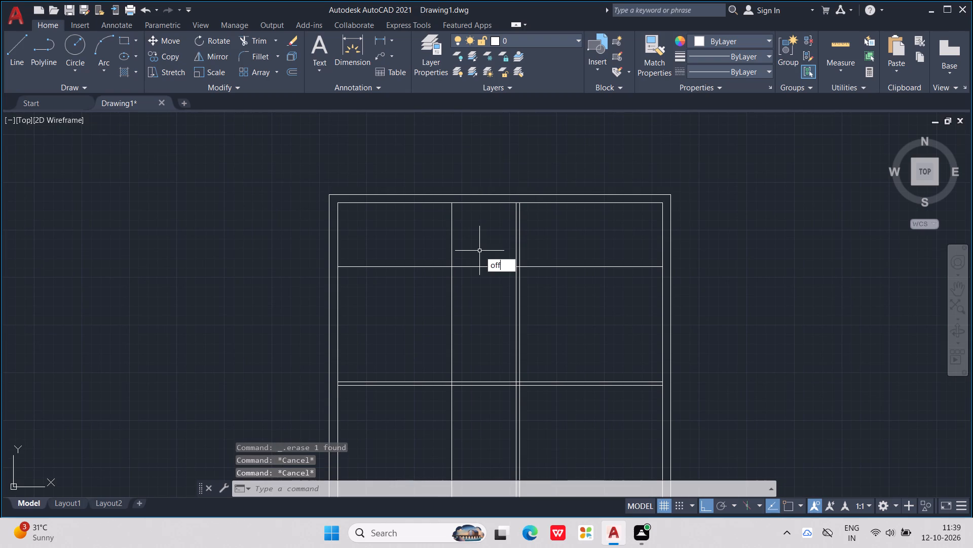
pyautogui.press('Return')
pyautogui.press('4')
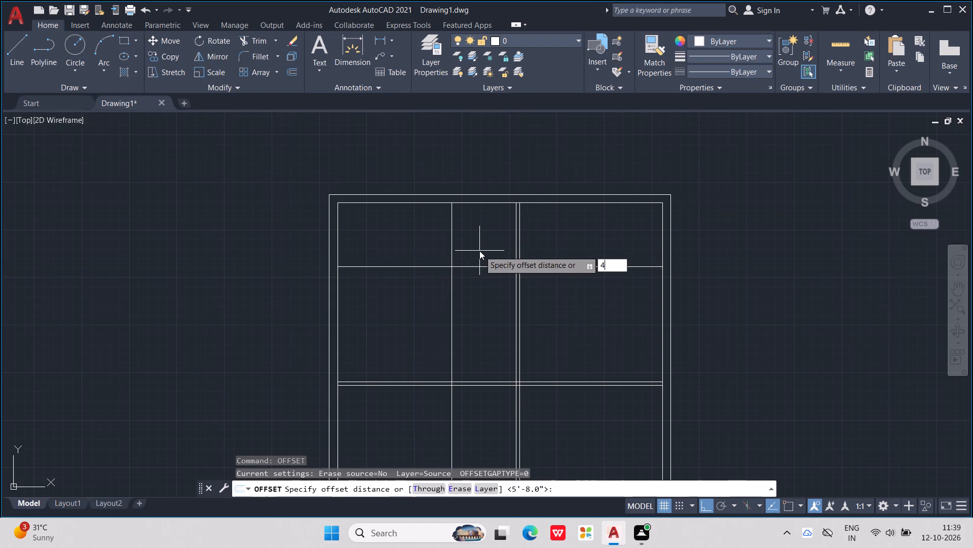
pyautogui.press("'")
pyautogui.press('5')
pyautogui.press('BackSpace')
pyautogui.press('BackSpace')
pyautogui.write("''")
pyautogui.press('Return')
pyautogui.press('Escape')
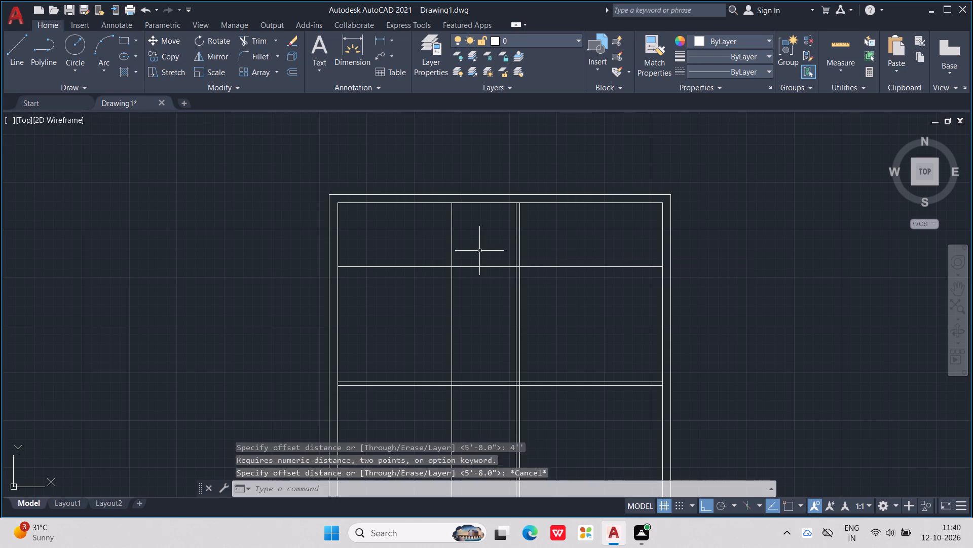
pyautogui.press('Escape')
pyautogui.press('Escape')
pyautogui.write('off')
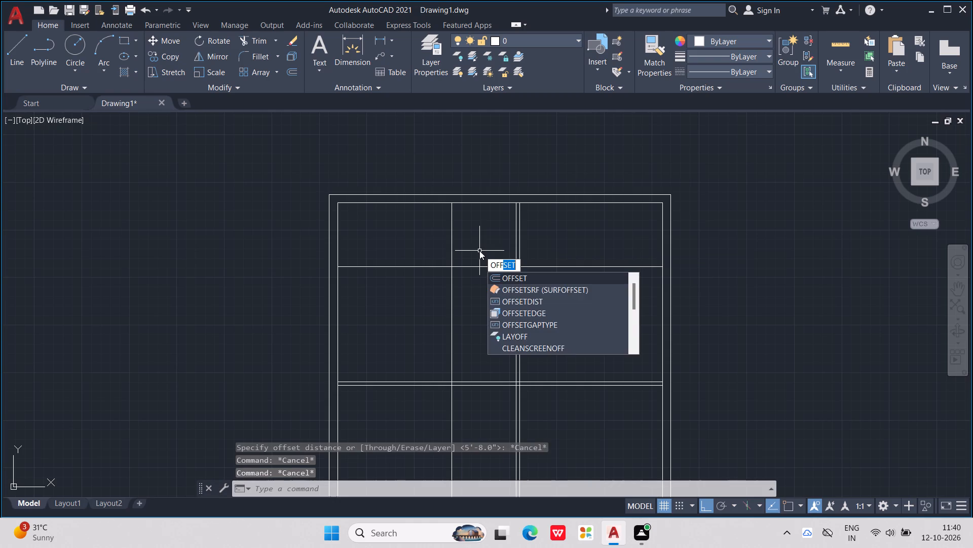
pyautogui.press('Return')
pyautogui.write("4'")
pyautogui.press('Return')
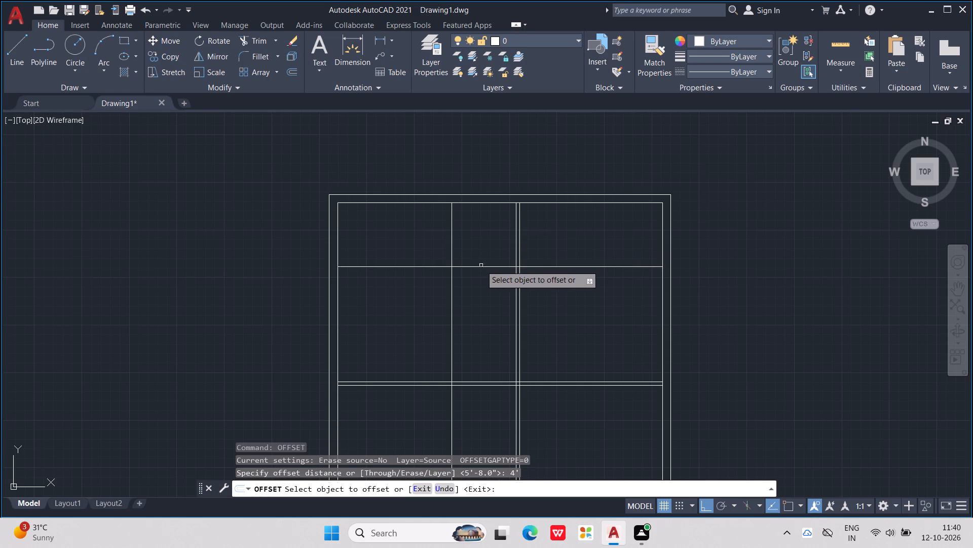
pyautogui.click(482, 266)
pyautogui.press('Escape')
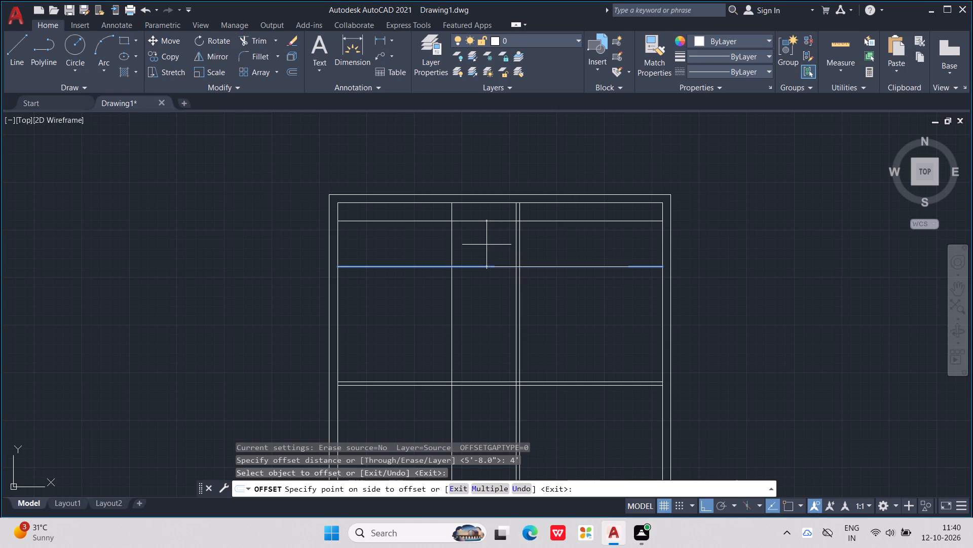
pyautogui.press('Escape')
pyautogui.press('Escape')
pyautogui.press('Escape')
# Offset the upper horizontal line 4" upward and the vertical line beside the central partition 4" to the right, and end the Offset command.
pyautogui.press('o')
pyautogui.press('f')
pyautogui.press('f')
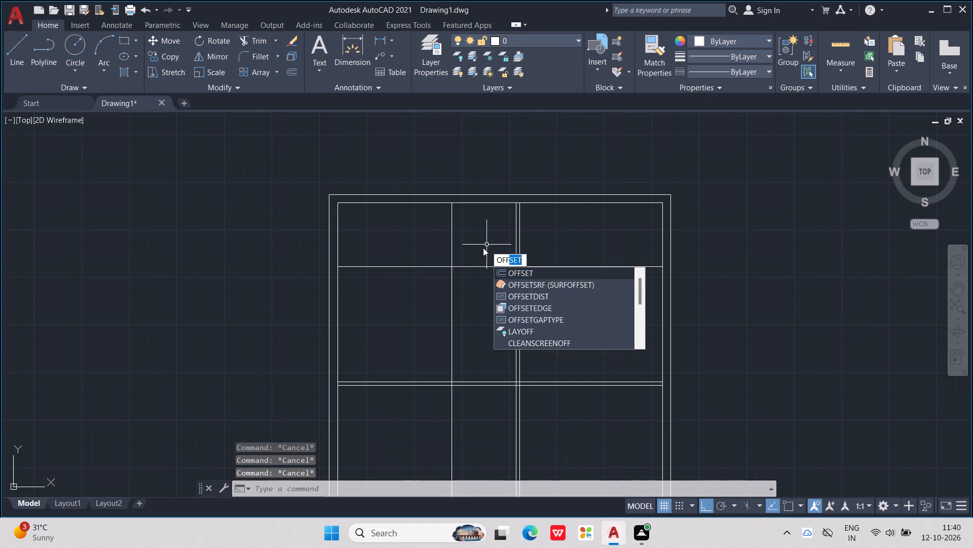
pyautogui.press('Return')
pyautogui.write('4"')
pyautogui.press('Return')
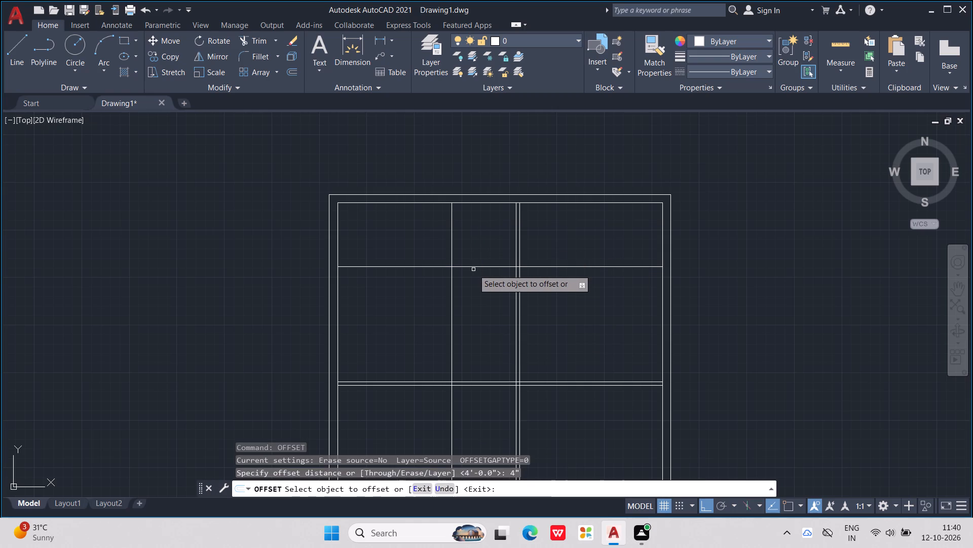
pyautogui.click(473, 266)
pyautogui.click(473, 261)
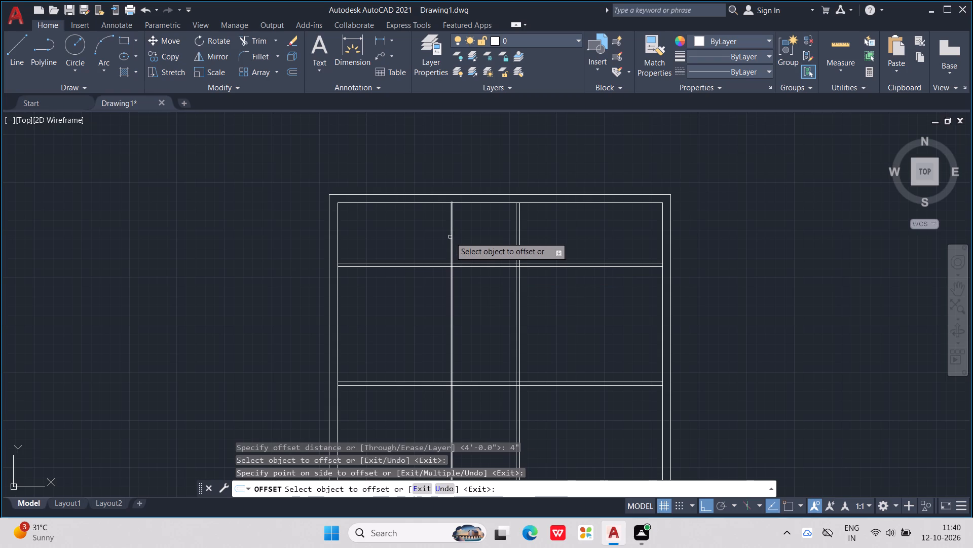
pyautogui.click(452, 234)
pyautogui.click(475, 237)
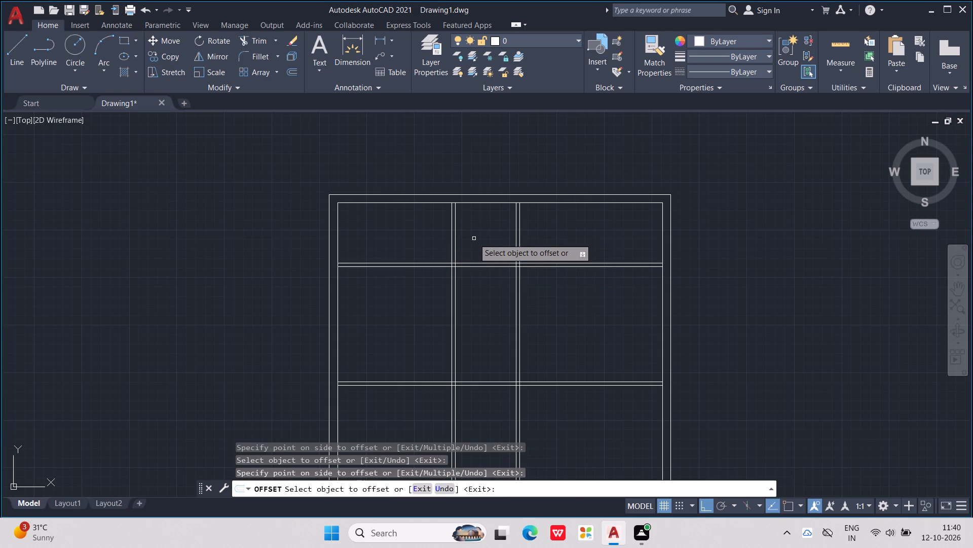
pyautogui.press('Escape')
pyautogui.press('Escape')
pyautogui.press('Escape')
pyautogui.press('Escape')
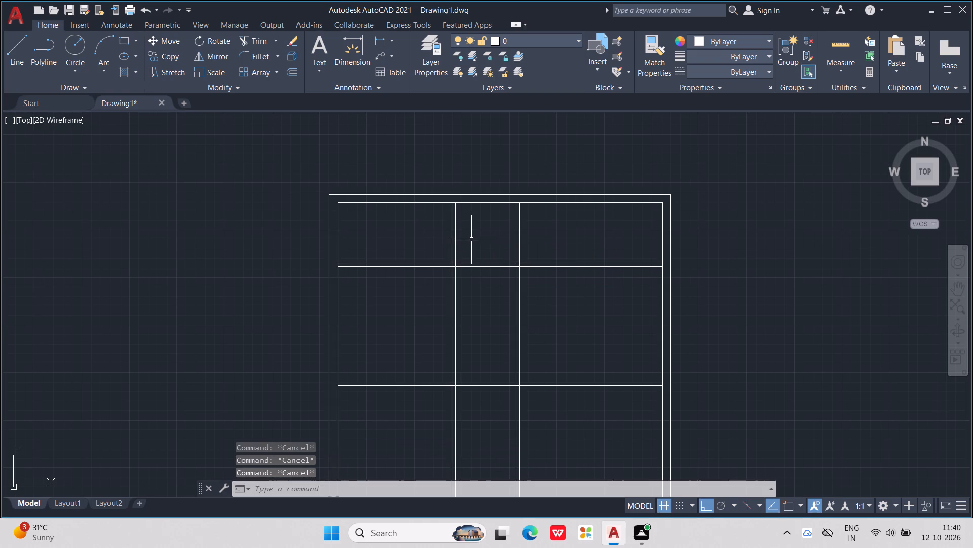
# Trim the upper horizontal partition back to the new vertical partition, and remove the vertical partition's lines between the two horizontal partitions.
pyautogui.write('tr')
pyautogui.press('Return')
pyautogui.moveTo(368, 243); pyautogui.dragTo(387, 277)
pyautogui.moveTo(463, 313); pyautogui.dragTo(440, 312)
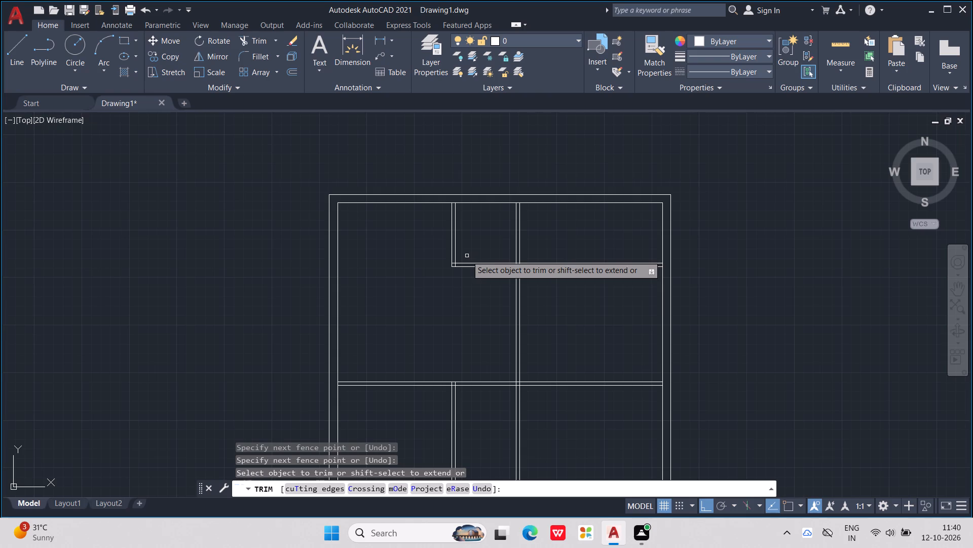
# Trim the overlapping line ends inside the small room's lower-left wall corner and end the Trim command.
pyautogui.scroll(5, 466, 256)
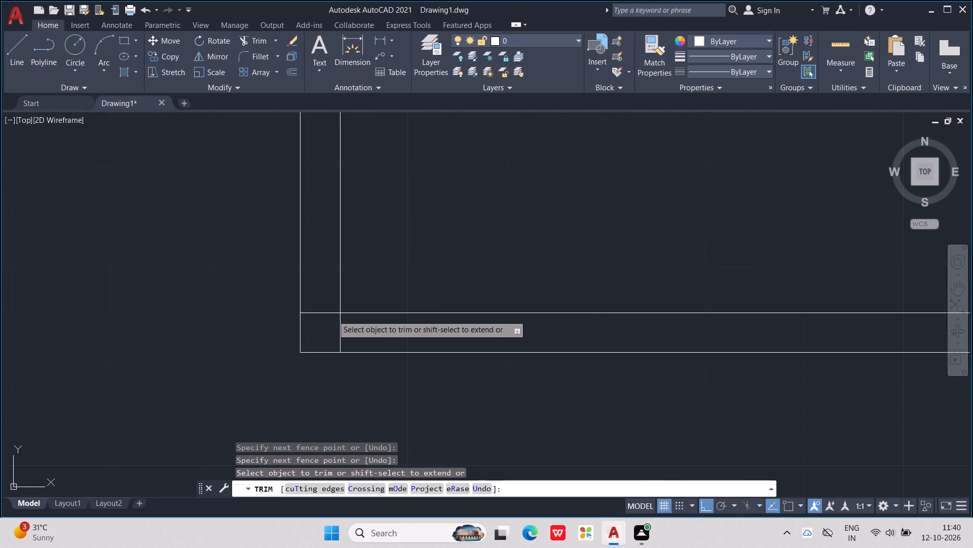
pyautogui.click(332, 315)
pyautogui.click(331, 291)
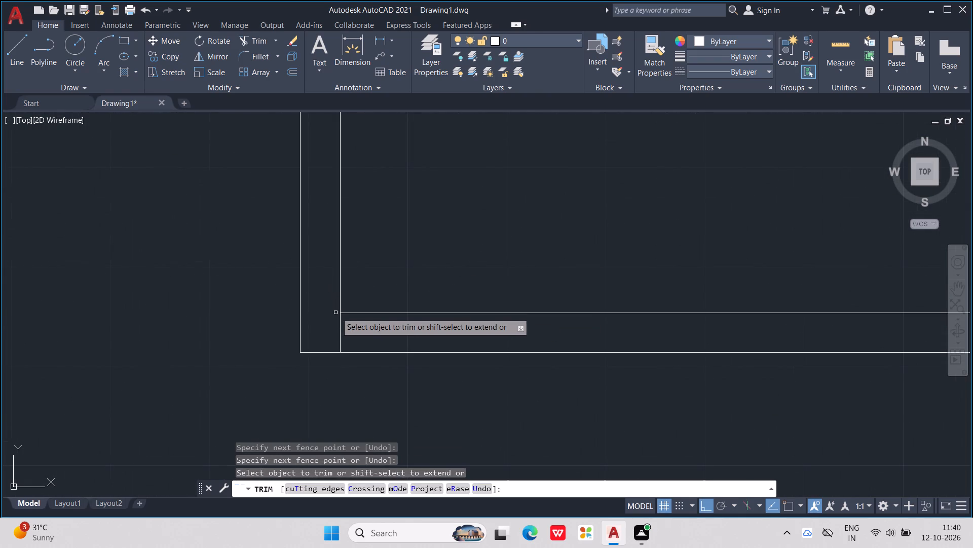
pyautogui.moveTo(339, 333); pyautogui.dragTo(346, 331)
pyautogui.scroll(-4, 344, 328)
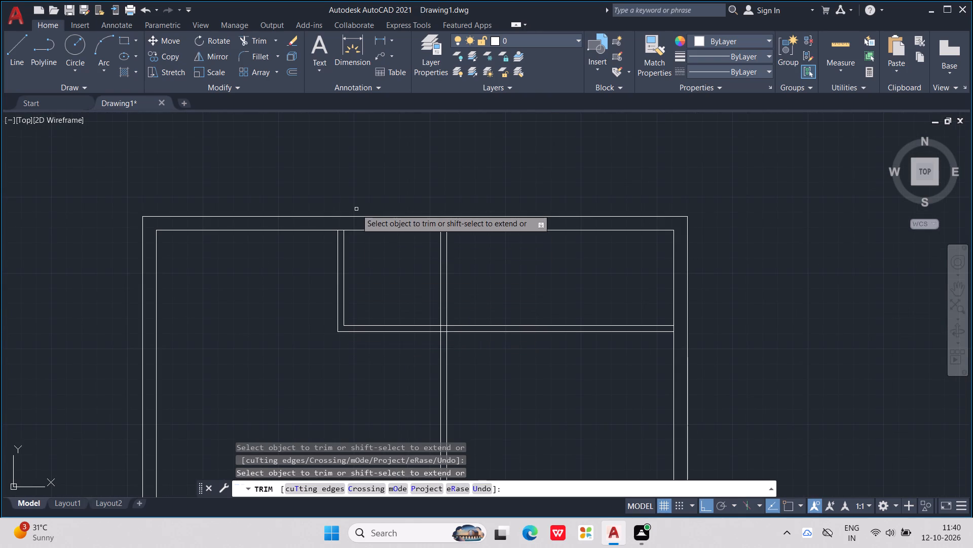
pyautogui.press('Escape')
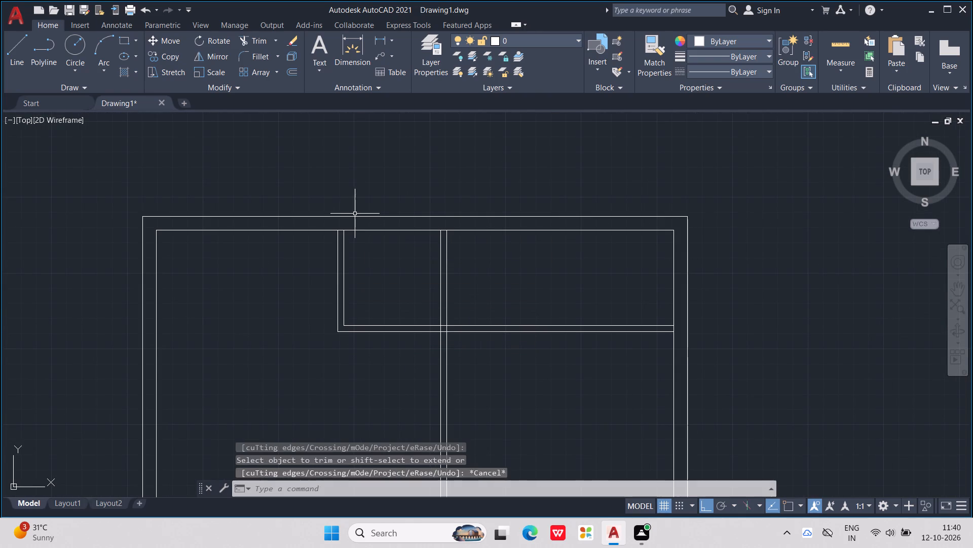
pyautogui.press('Escape')
pyautogui.press('Escape')
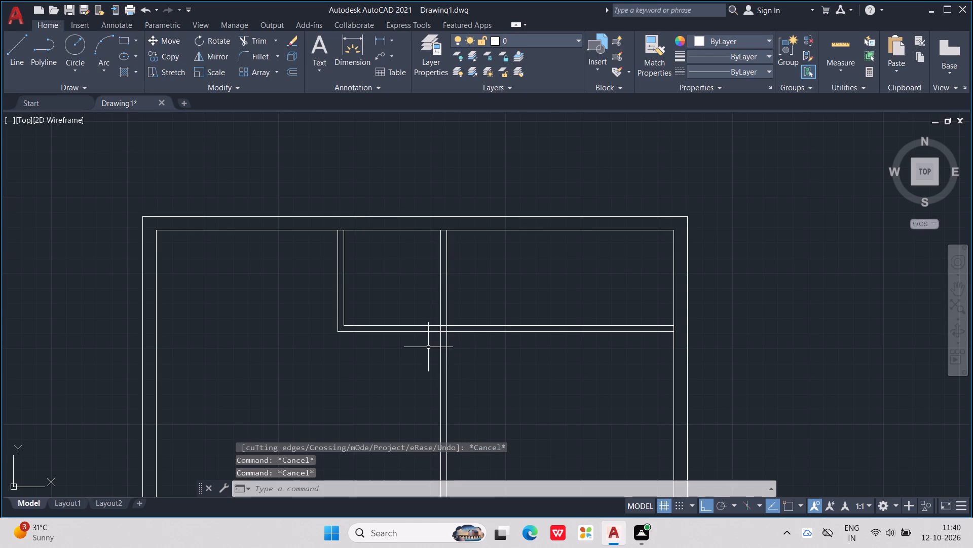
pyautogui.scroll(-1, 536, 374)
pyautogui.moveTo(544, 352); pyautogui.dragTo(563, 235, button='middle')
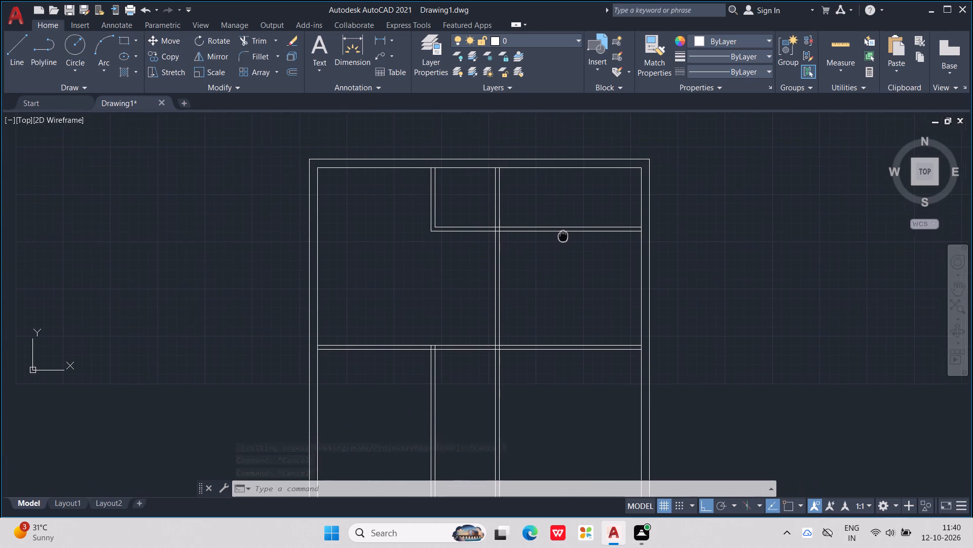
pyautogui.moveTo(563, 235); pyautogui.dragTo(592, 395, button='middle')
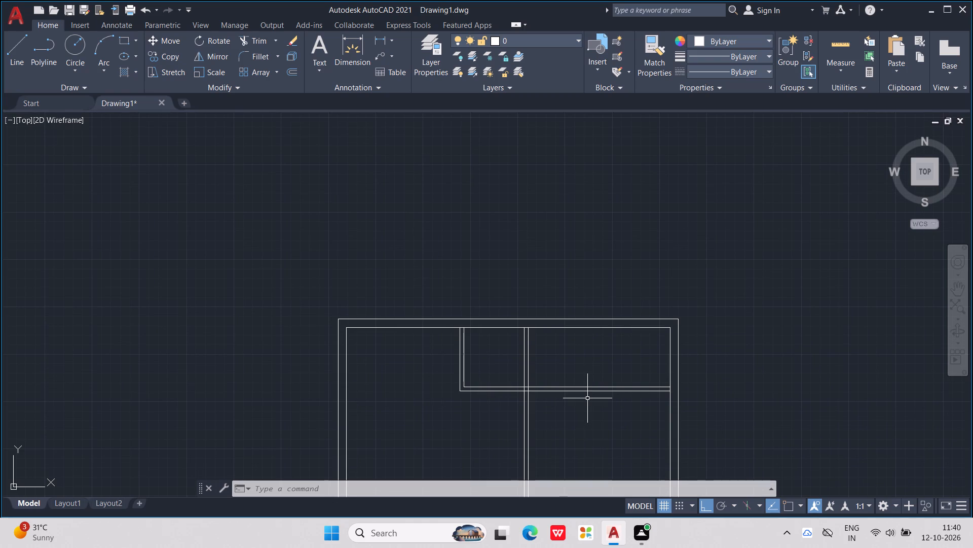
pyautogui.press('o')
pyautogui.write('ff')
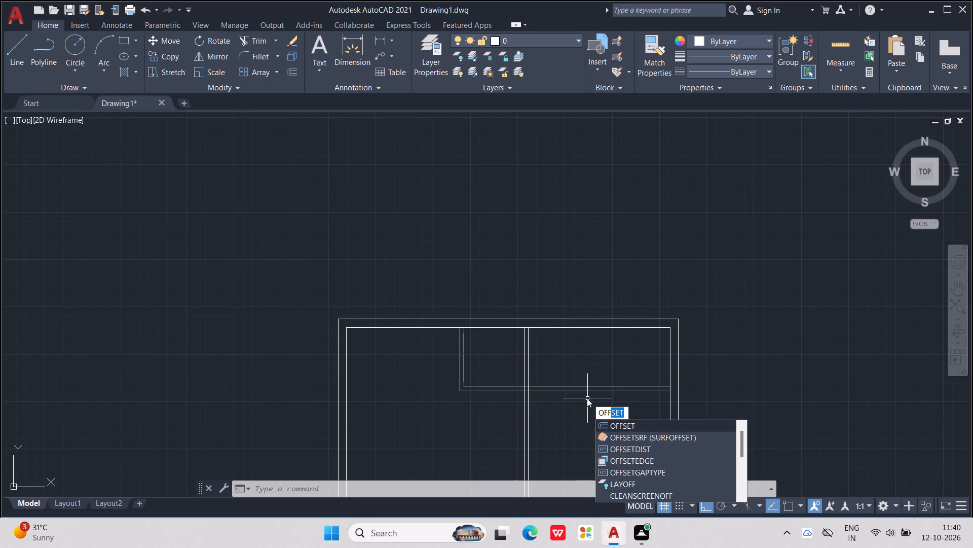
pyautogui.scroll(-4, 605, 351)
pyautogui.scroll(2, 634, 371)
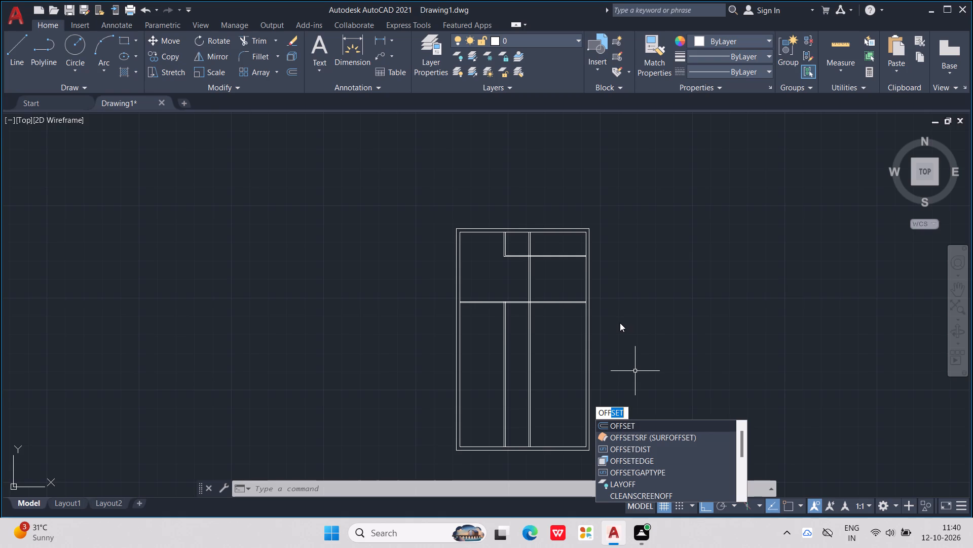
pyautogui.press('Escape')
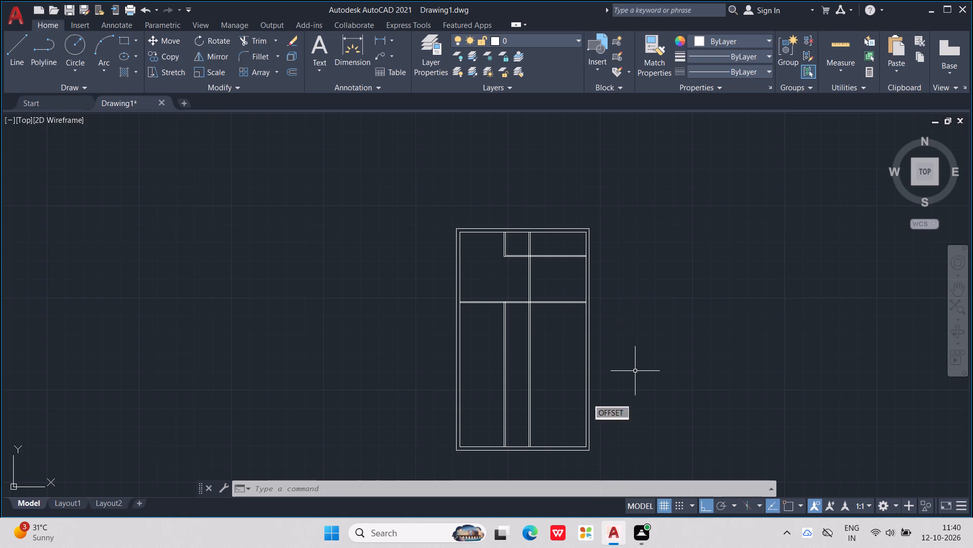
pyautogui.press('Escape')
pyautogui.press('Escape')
# Trim the upper horizontal partition's two lines between the central vertical partition and the right outer wall.
pyautogui.write('tr')
pyautogui.press('Return')
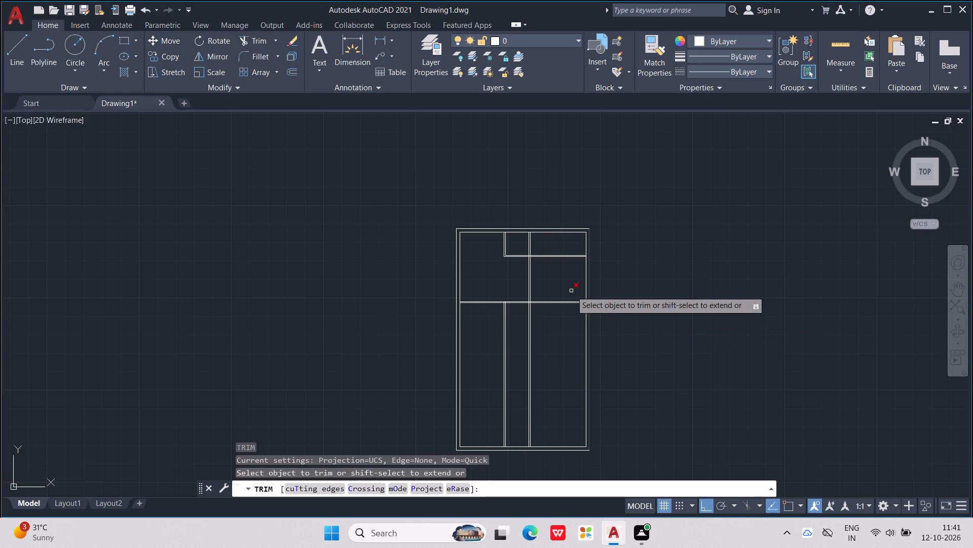
pyautogui.moveTo(558, 263); pyautogui.dragTo(560, 252)
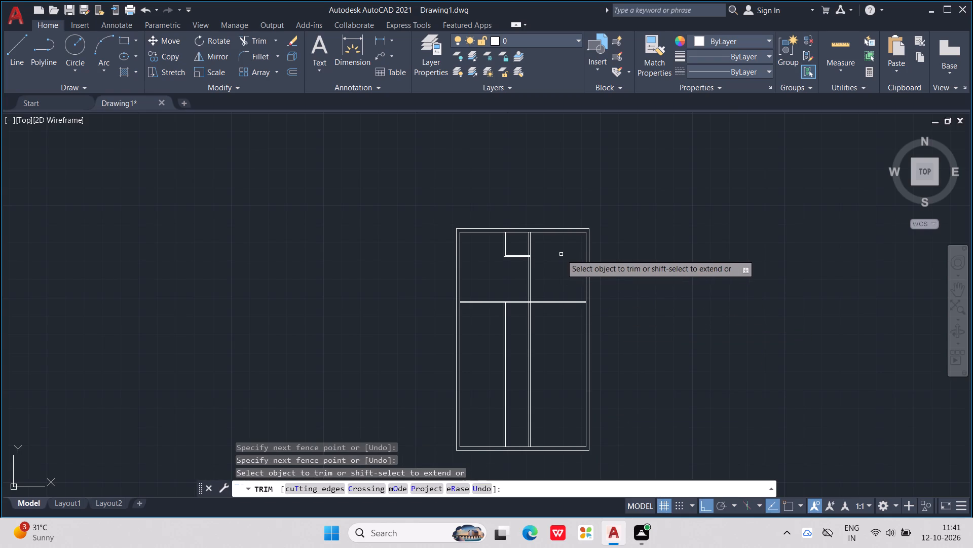
pyautogui.press('Escape')
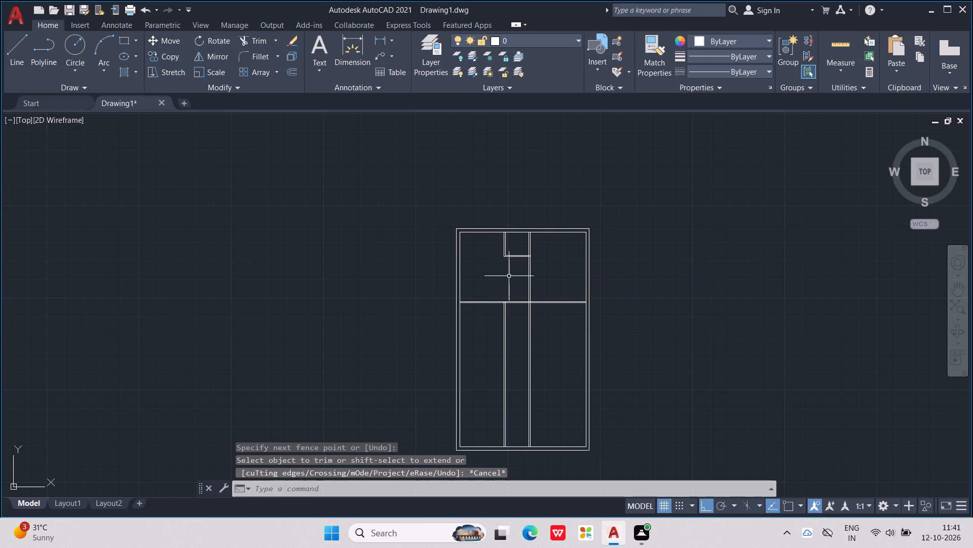
# Offset the lower face line of the small room's bottom partition 3'10" downward and end the Offset command.
pyautogui.scroll(2, 488, 278)
pyautogui.scroll(1, 525, 210)
pyautogui.scroll(1, 602, 203)
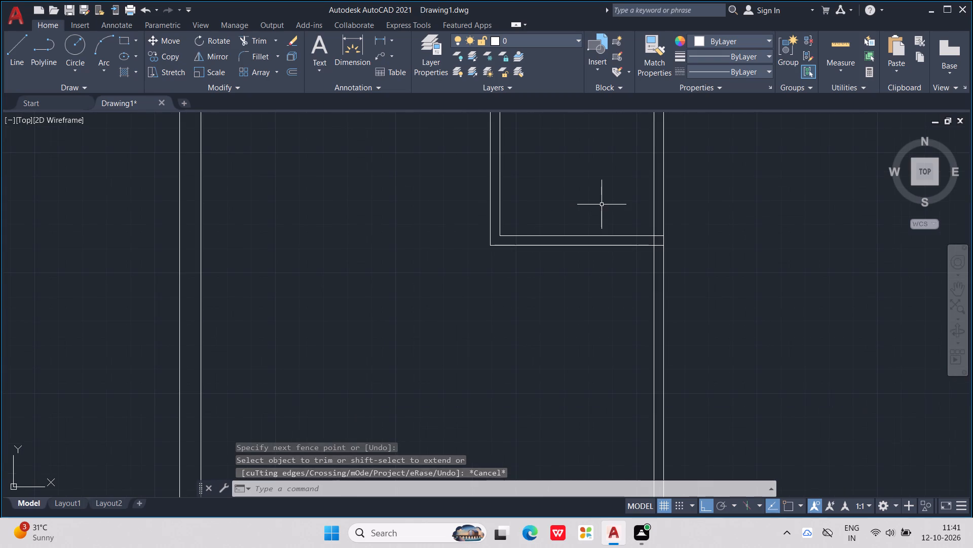
pyautogui.write('off')
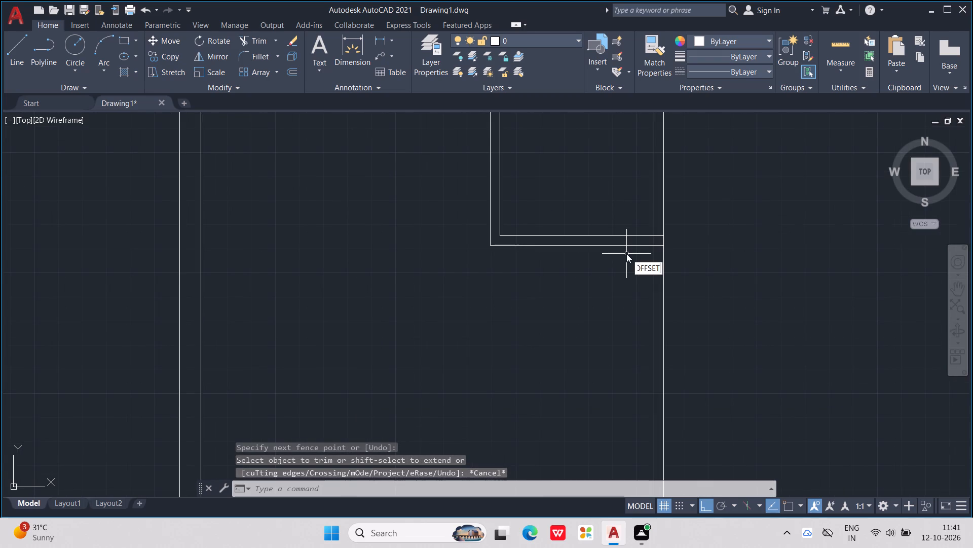
pyautogui.press('Return')
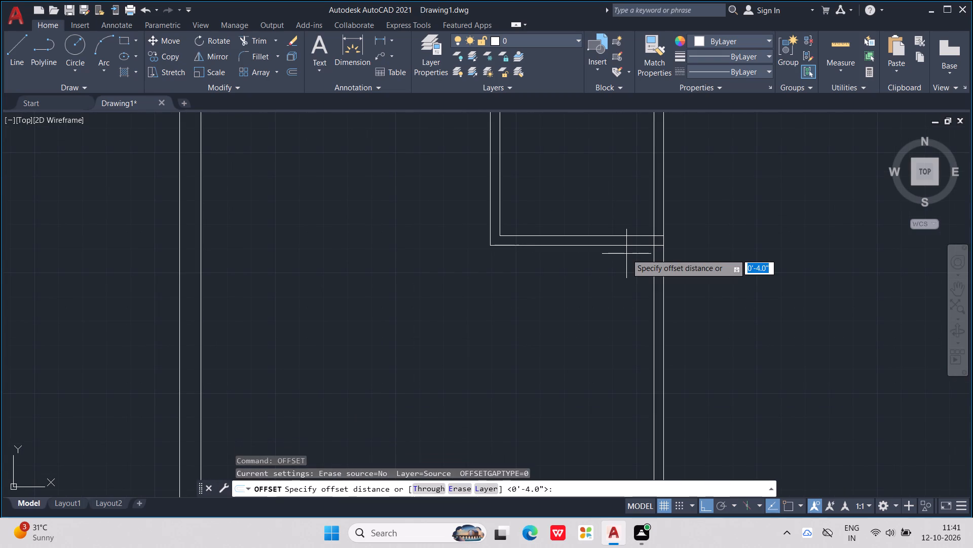
pyautogui.write("3'")
pyautogui.write('10"')
pyautogui.press('Return')
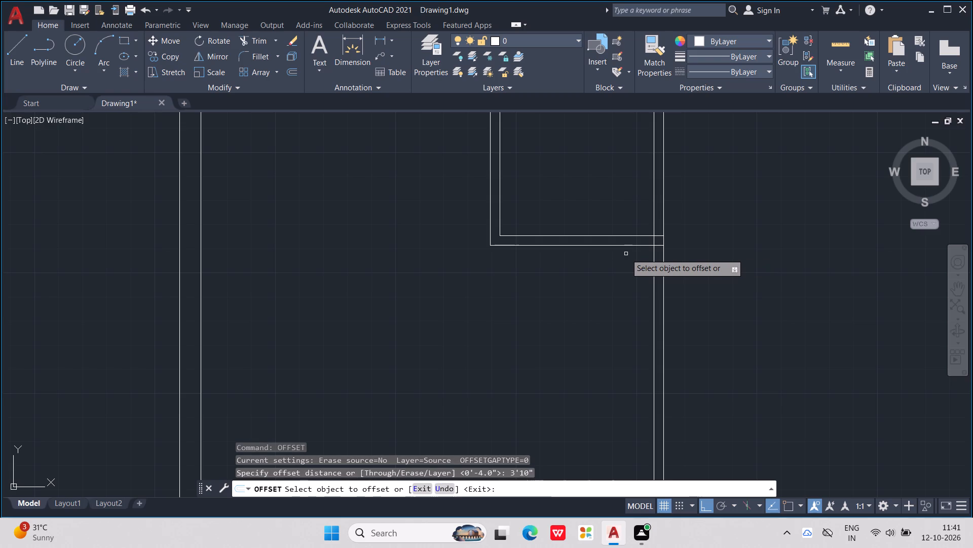
pyautogui.click(598, 246)
pyautogui.click(617, 345)
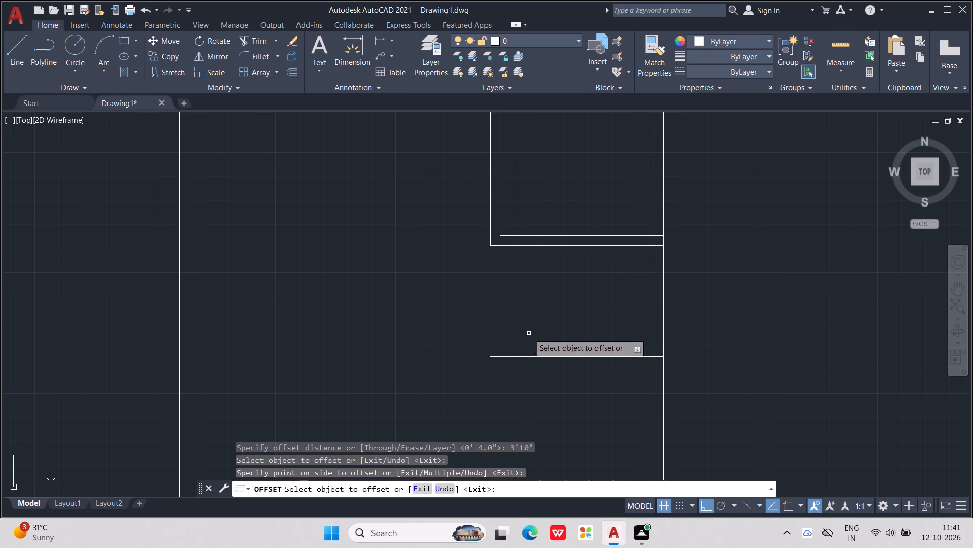
pyautogui.press('Escape')
pyautogui.press('Escape')
pyautogui.press('Escape')
pyautogui.press('Escape')
pyautogui.press('Escape')
pyautogui.press('Escape')
pyautogui.press('Escape')
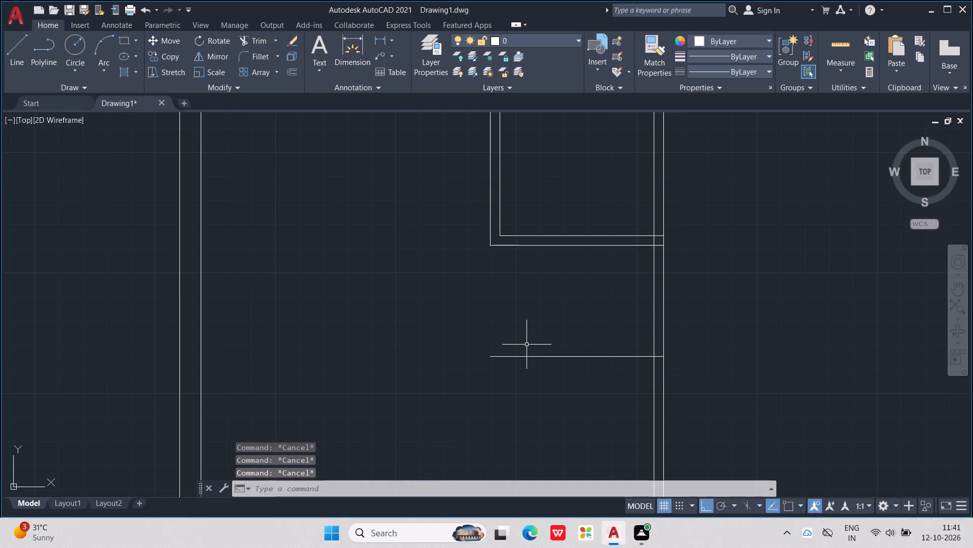
# Offset the central vertical partition's left line 5'8" to the left and end the Offset command.
pyautogui.write('off')
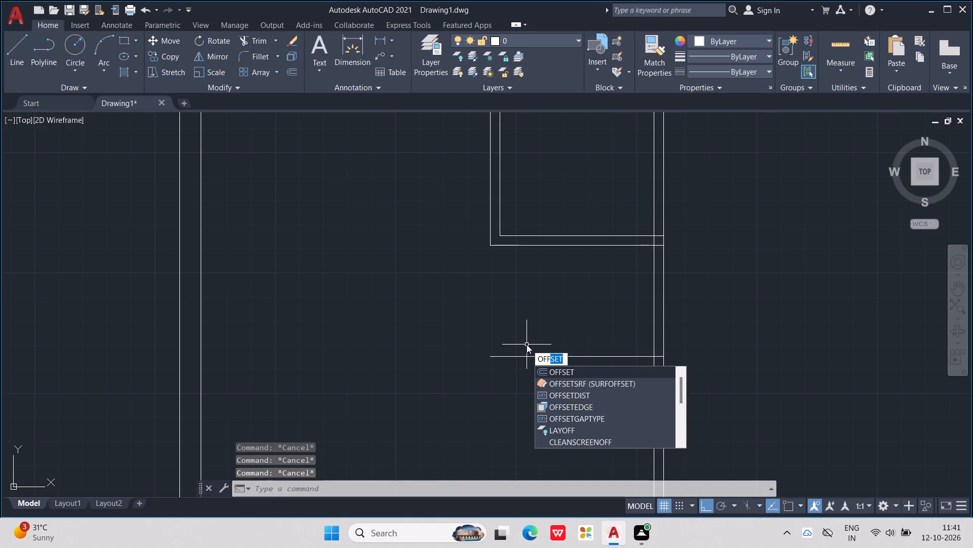
pyautogui.press('Return')
pyautogui.press('5')
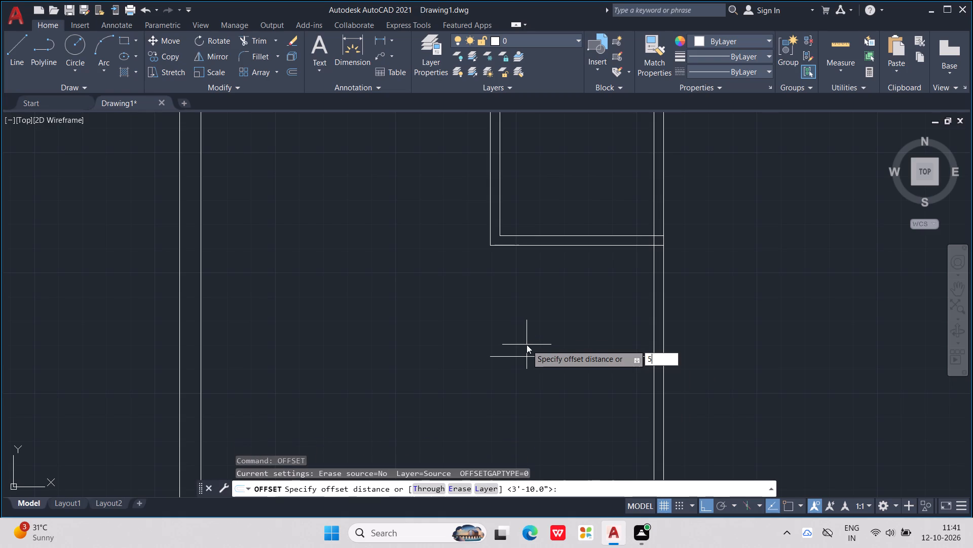
pyautogui.press("'")
pyautogui.write('8"')
pyautogui.press('Return')
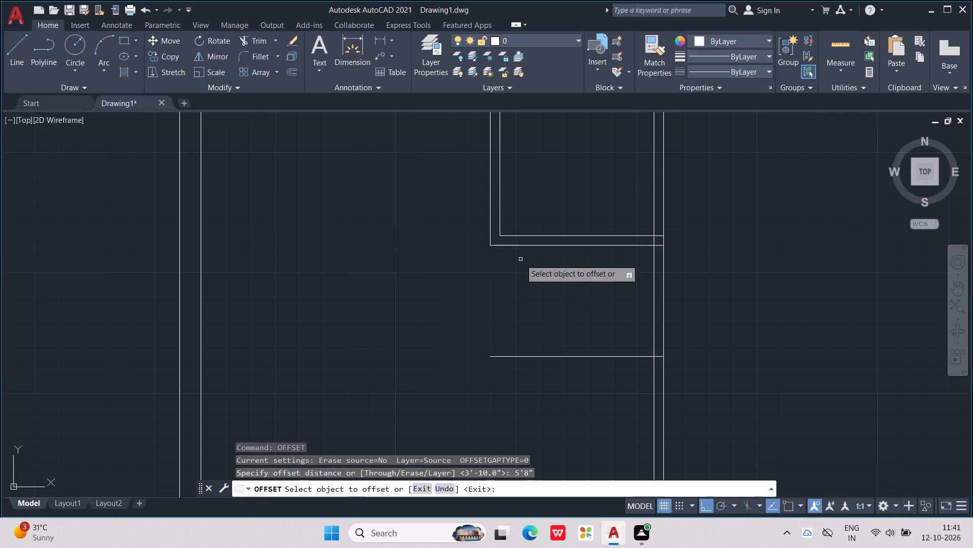
pyautogui.click(653, 284)
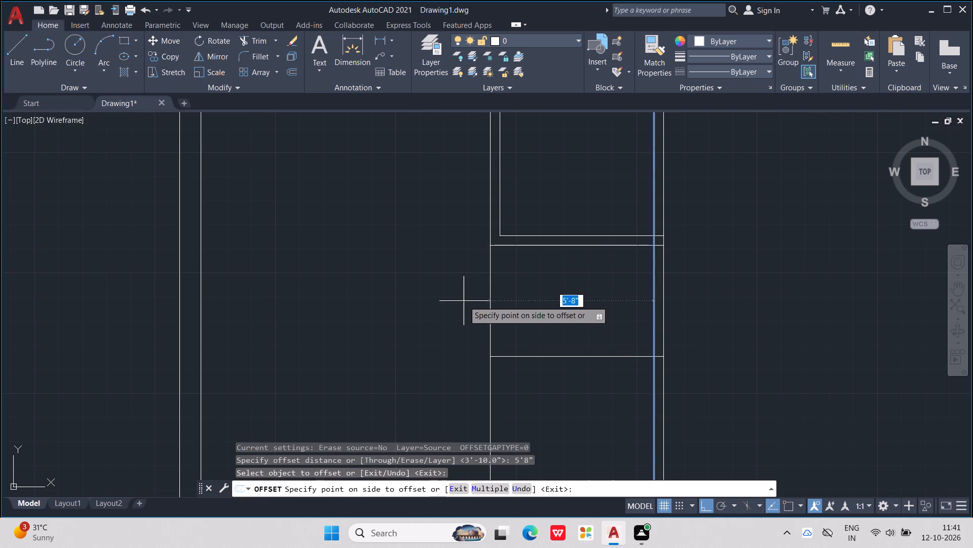
pyautogui.click(464, 301)
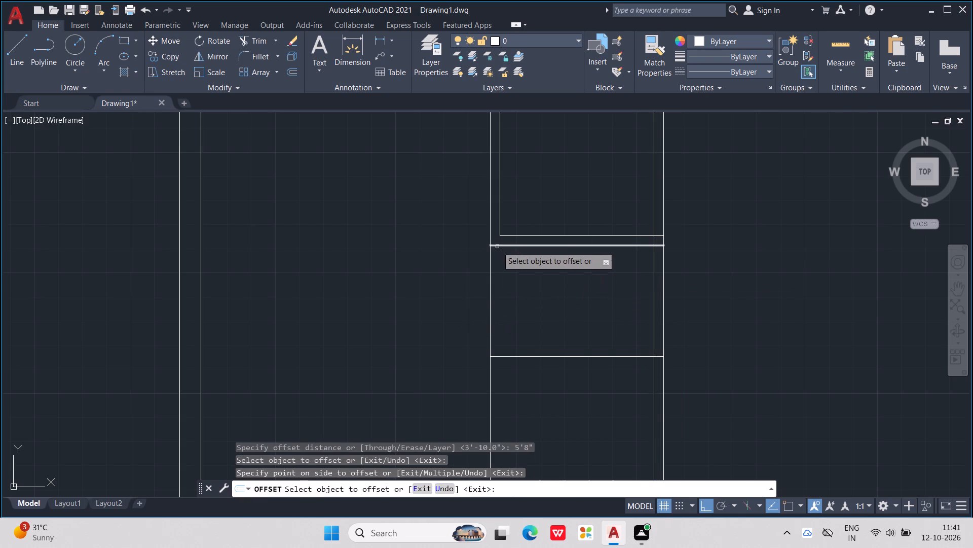
pyautogui.press('Escape')
pyautogui.press('Escape')
pyautogui.press('Escape')
pyautogui.press('Escape')
pyautogui.press('Escape')
pyautogui.press('Escape')
pyautogui.press('Escape')
pyautogui.press('Escape')
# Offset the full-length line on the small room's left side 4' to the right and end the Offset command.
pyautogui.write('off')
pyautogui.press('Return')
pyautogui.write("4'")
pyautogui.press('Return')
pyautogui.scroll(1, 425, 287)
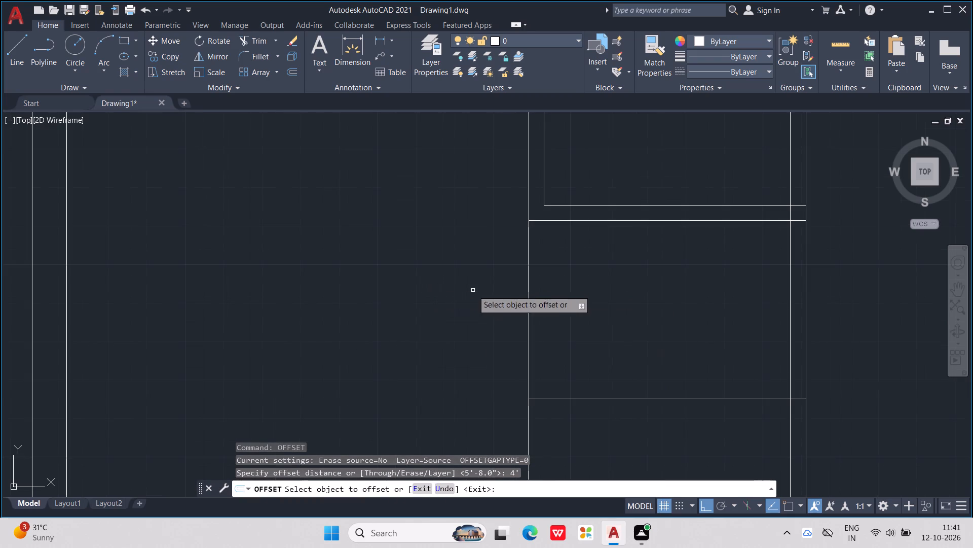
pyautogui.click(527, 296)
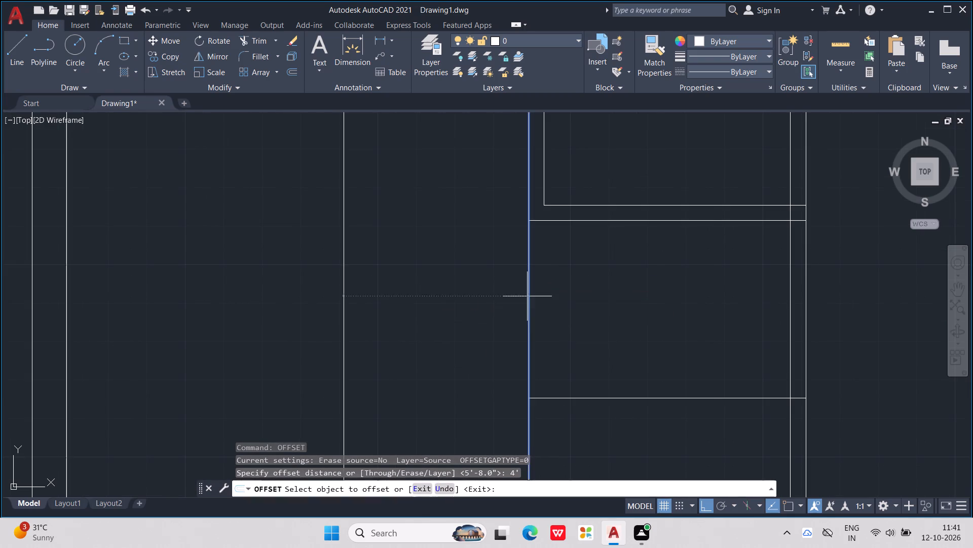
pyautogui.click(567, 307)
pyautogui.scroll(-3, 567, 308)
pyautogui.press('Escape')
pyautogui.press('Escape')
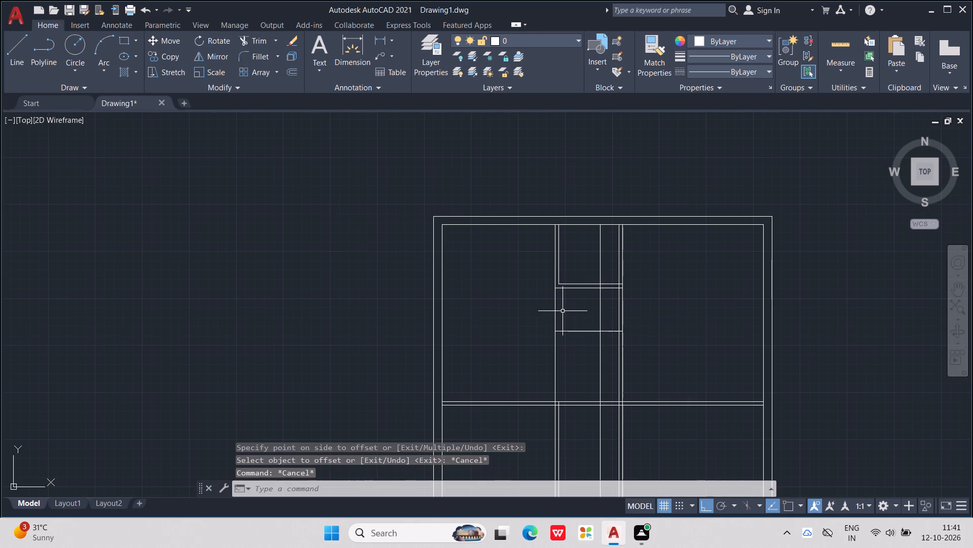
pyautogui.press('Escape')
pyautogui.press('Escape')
# Offset the single horizontal line below the small room 4" upward and the left vertical line 4" to the right, then end Offset.
pyautogui.write('off')
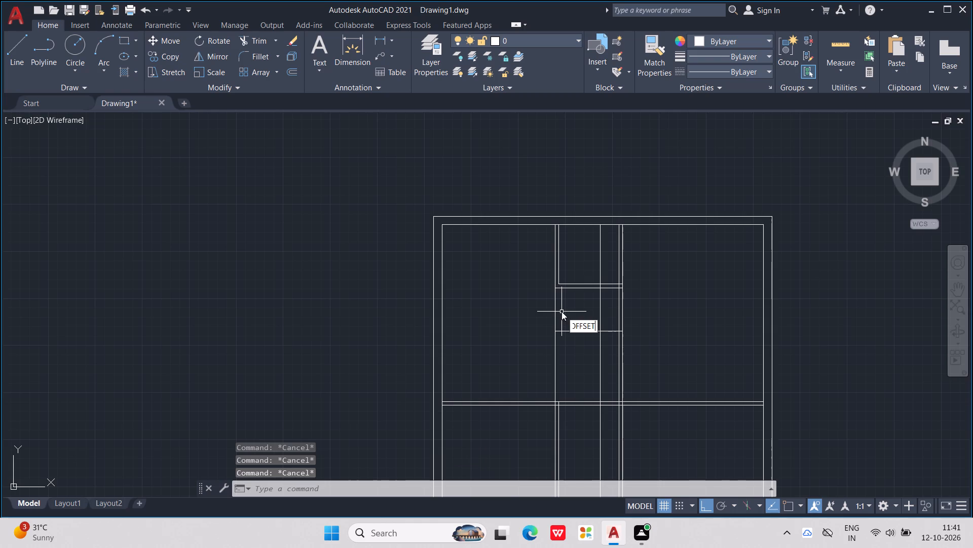
pyautogui.press('Return')
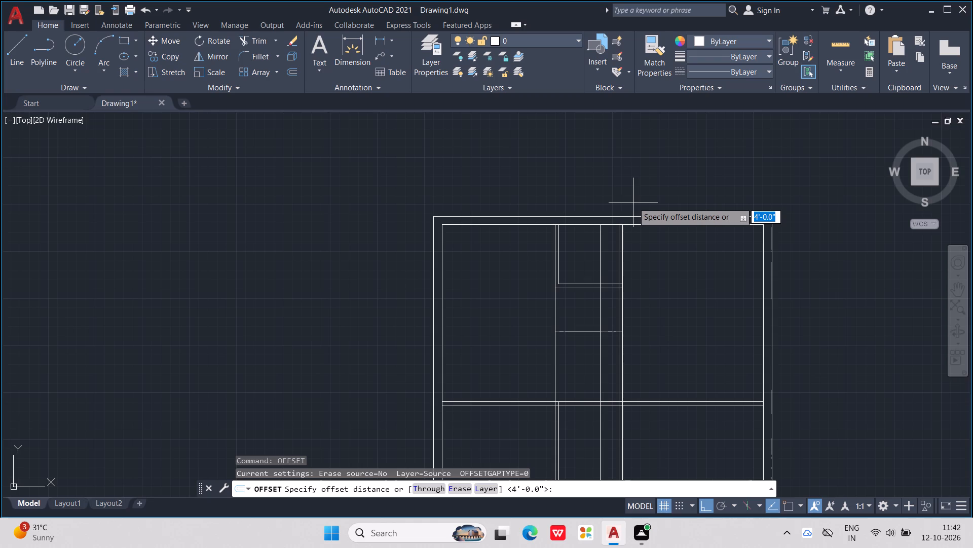
pyautogui.write('4"')
pyautogui.press('Return')
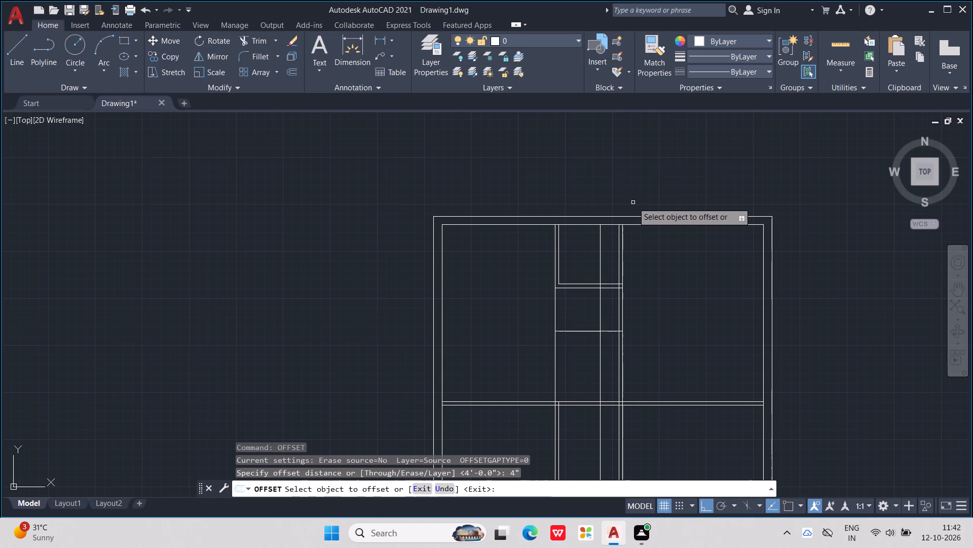
pyautogui.click(569, 331)
pyautogui.click(578, 299)
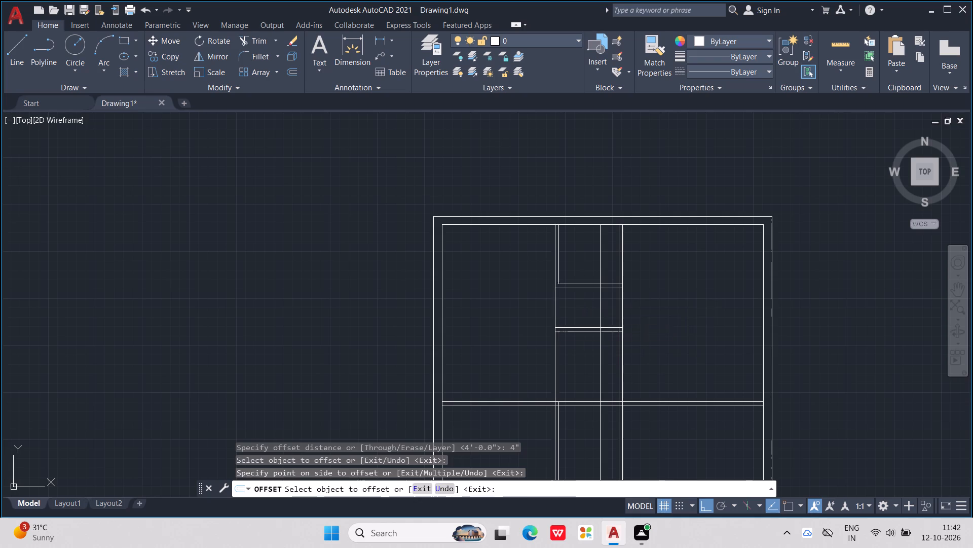
pyautogui.click(554, 317)
pyautogui.click(573, 316)
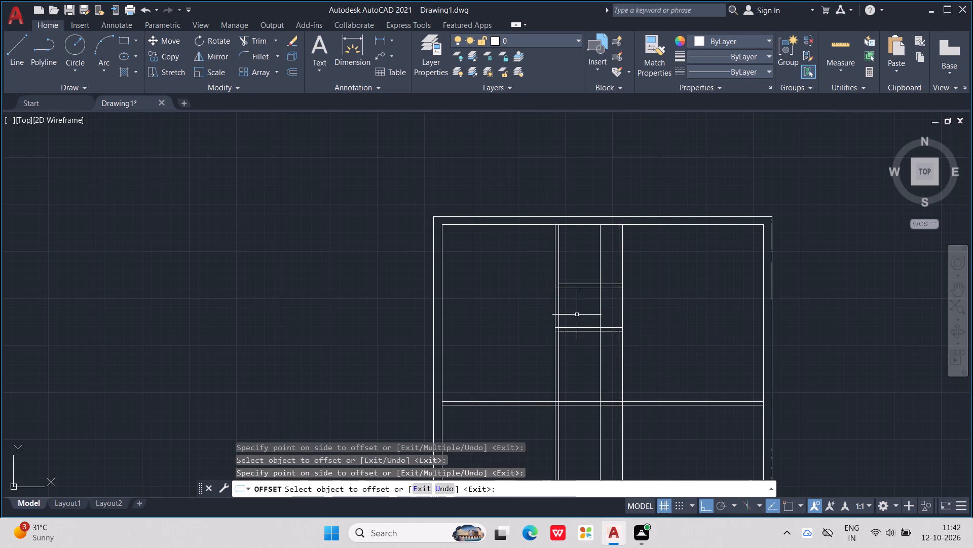
pyautogui.press('Escape')
pyautogui.press('Escape')
pyautogui.press('Escape')
pyautogui.press('Escape')
pyautogui.press('Escape')
pyautogui.press('Escape')
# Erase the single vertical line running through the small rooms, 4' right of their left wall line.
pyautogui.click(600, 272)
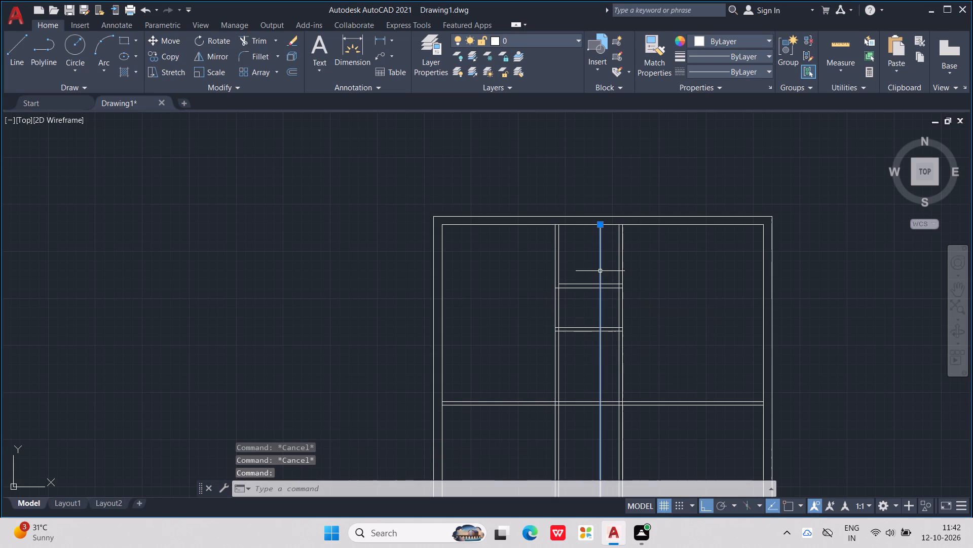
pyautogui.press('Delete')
# Trim the left vertical wall's two lines between the lower small room's bottom partition and the long horizontal partition below.
pyautogui.scroll(1, 606, 295)
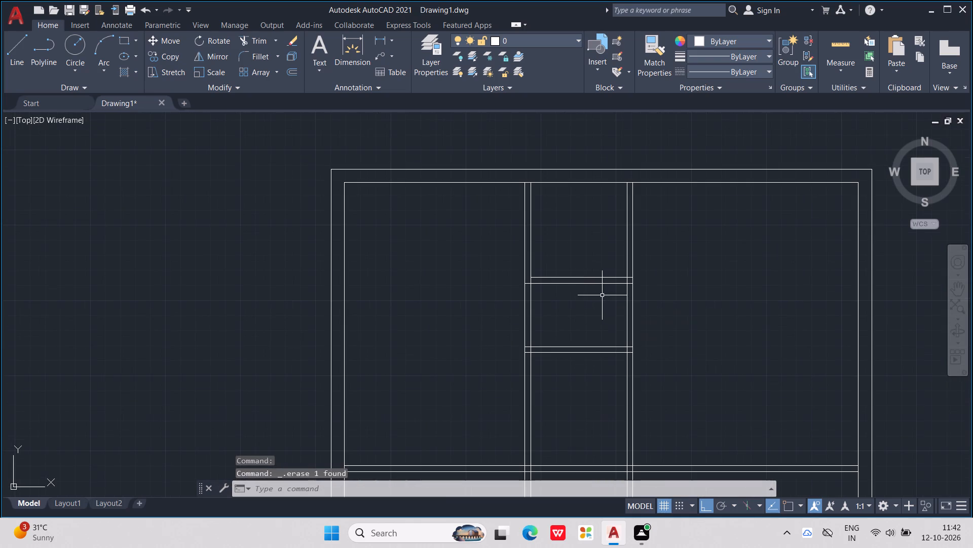
pyautogui.write('tr')
pyautogui.press('Return')
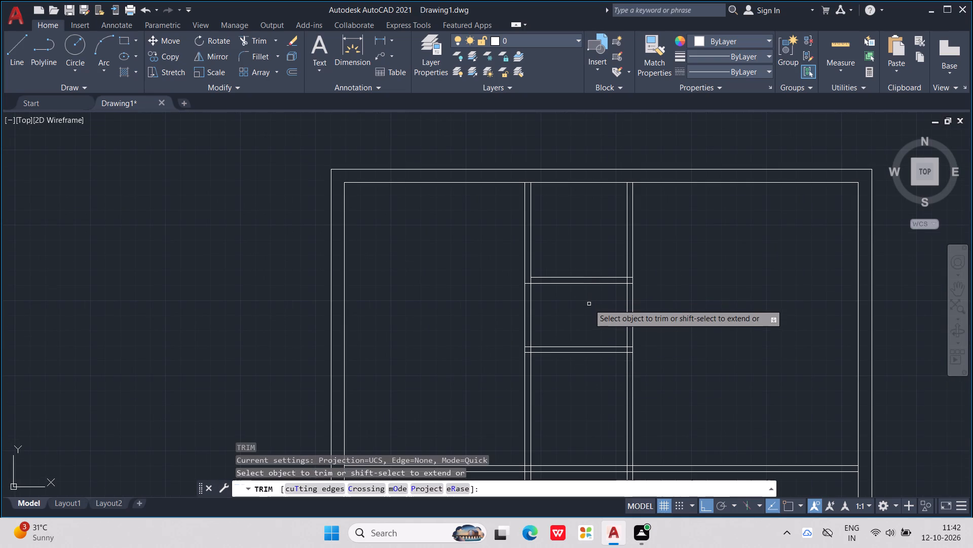
pyautogui.moveTo(585, 399); pyautogui.dragTo(587, 346, button='middle')
pyautogui.moveTo(581, 344); pyautogui.dragTo(577, 347)
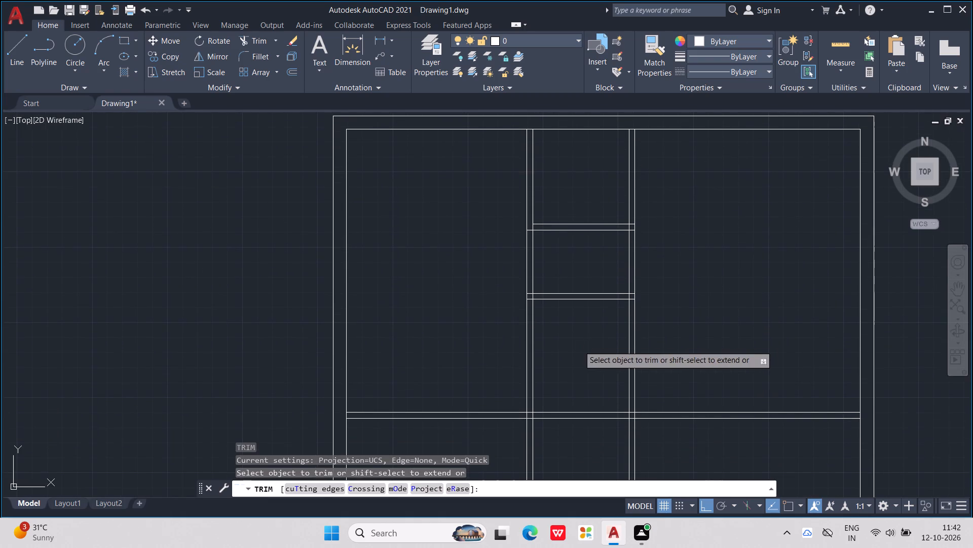
pyautogui.moveTo(577, 347); pyautogui.dragTo(523, 363)
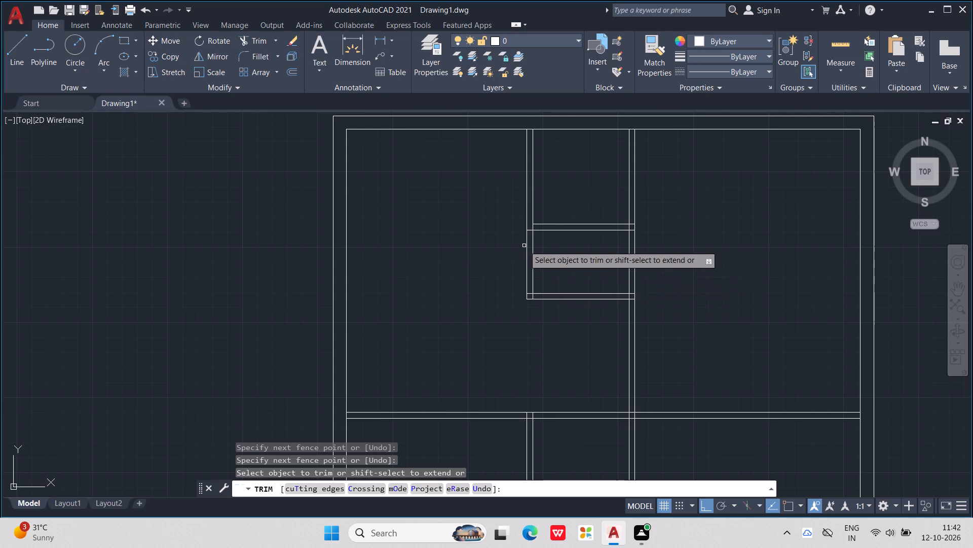
# Trim the left wall's inner line across the upper partition and both small-room partitions' ends inside the central vertical wall, ending Trim.
pyautogui.scroll(2, 528, 237)
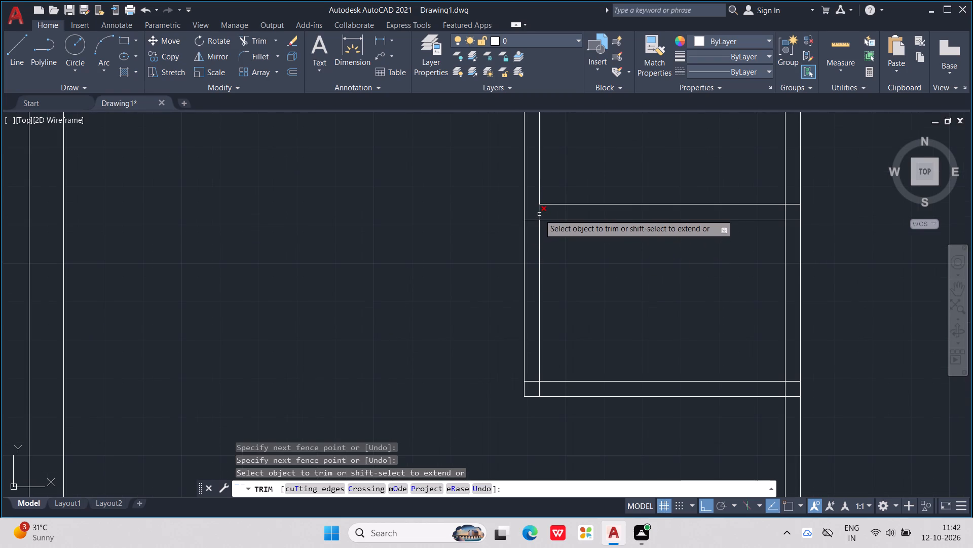
pyautogui.click(539, 214)
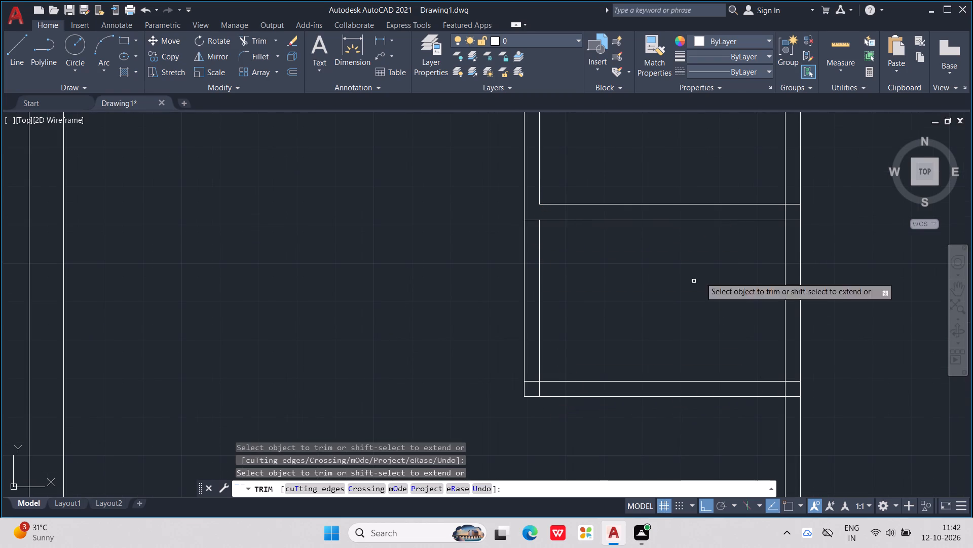
pyautogui.moveTo(791, 200); pyautogui.dragTo(793, 210)
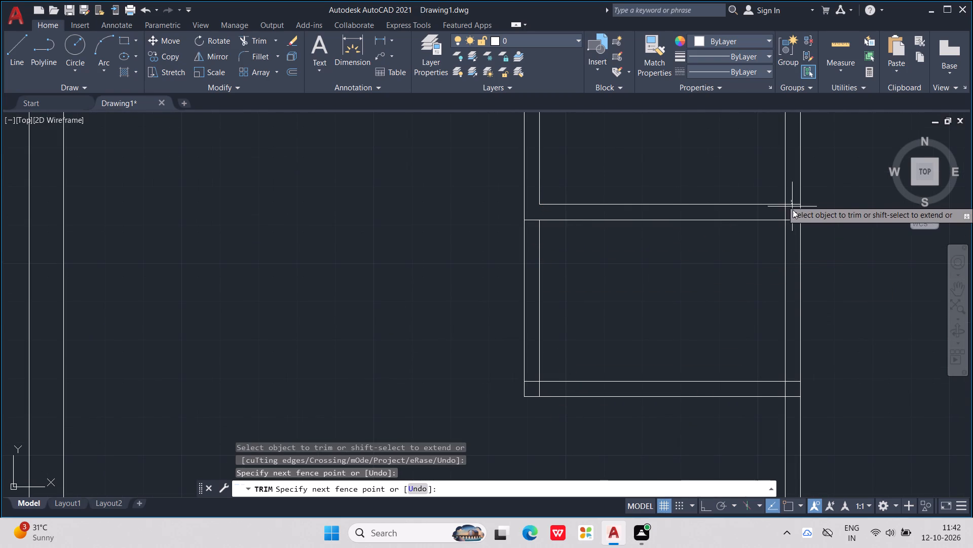
pyautogui.moveTo(793, 210); pyautogui.dragTo(793, 229)
pyautogui.click(798, 380)
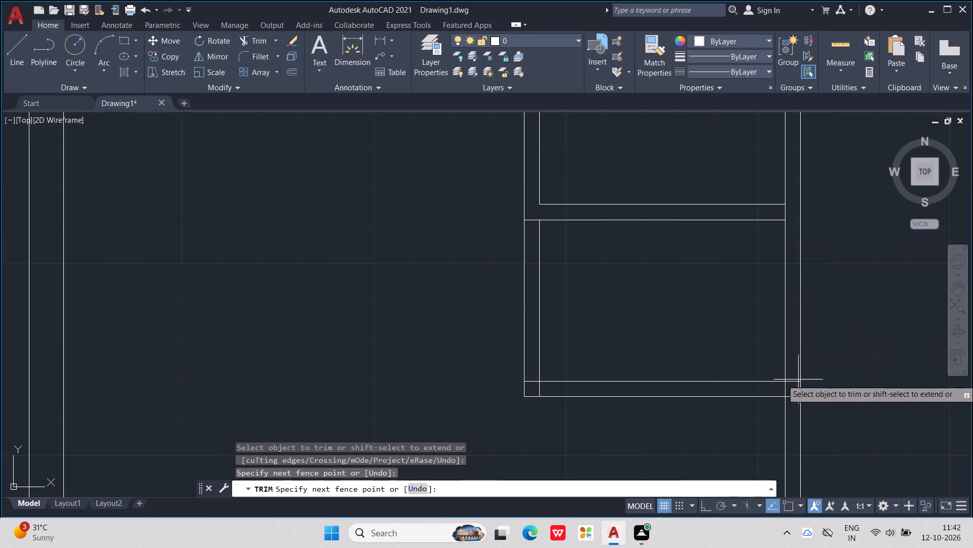
pyautogui.click(793, 406)
pyautogui.scroll(-3, 783, 368)
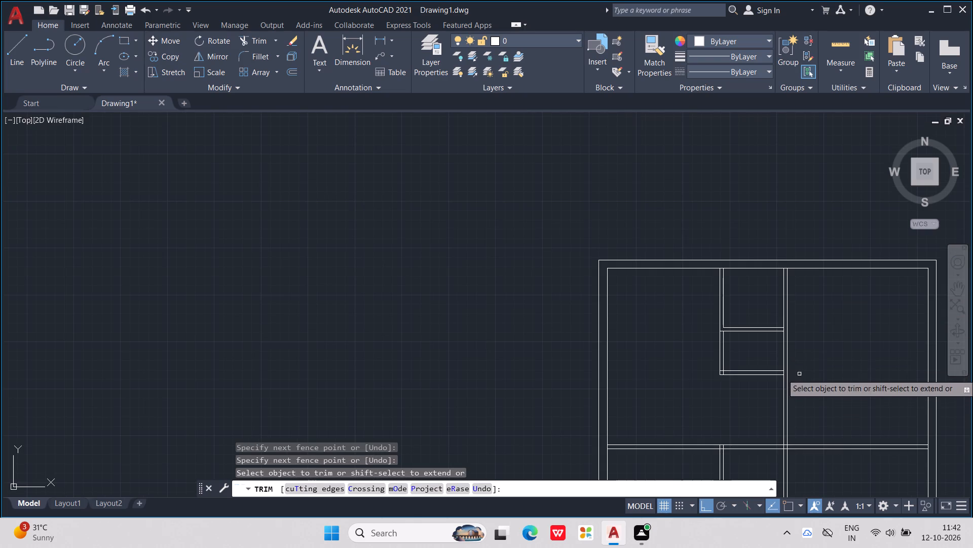
pyautogui.press('Escape')
pyautogui.press('Escape')
pyautogui.press('Escape')
pyautogui.press('Escape')
pyautogui.press('Escape')
pyautogui.press('Escape')
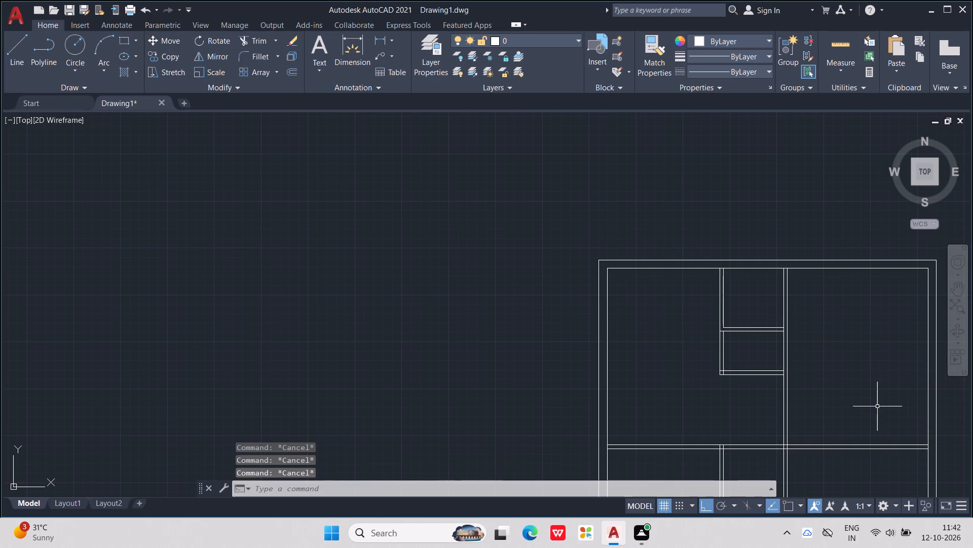
pyautogui.press('Escape')
pyautogui.press('Escape')
pyautogui.press('Escape')
pyautogui.press('Escape')
pyautogui.press('Escape')
# Offset the lower small room's bottom partition line 2'1" downward and end the Offset command.
pyautogui.write('off')
pyautogui.press('Return')
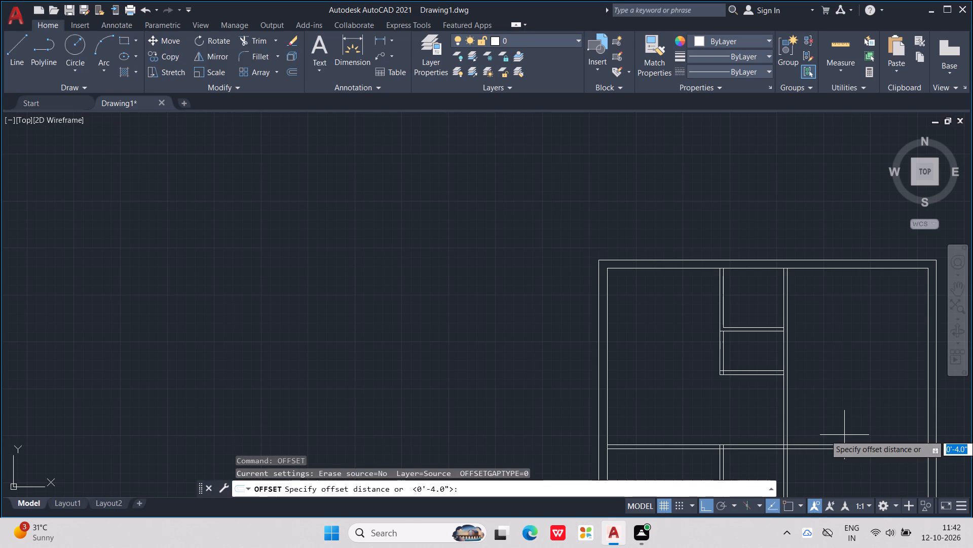
pyautogui.press('2')
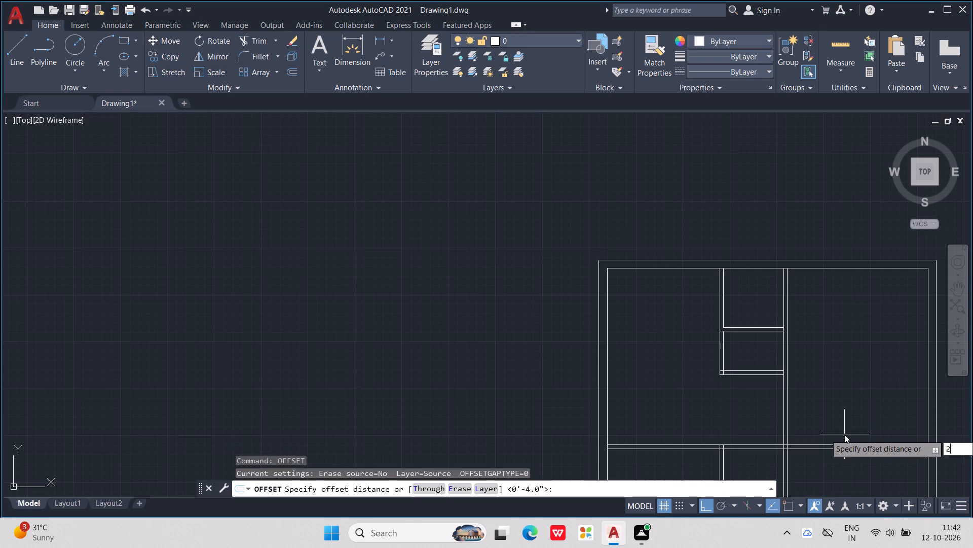
pyautogui.write('\'1"')
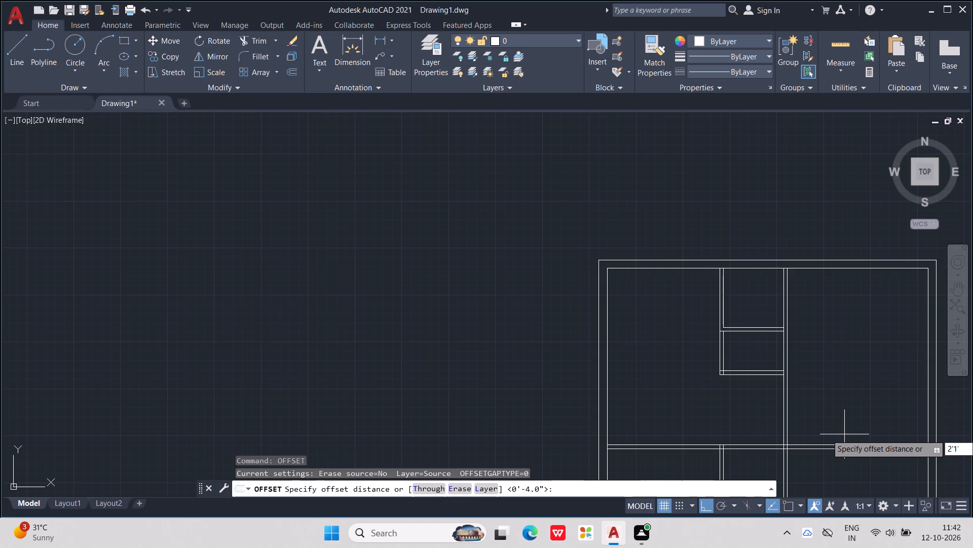
pyautogui.press('Return')
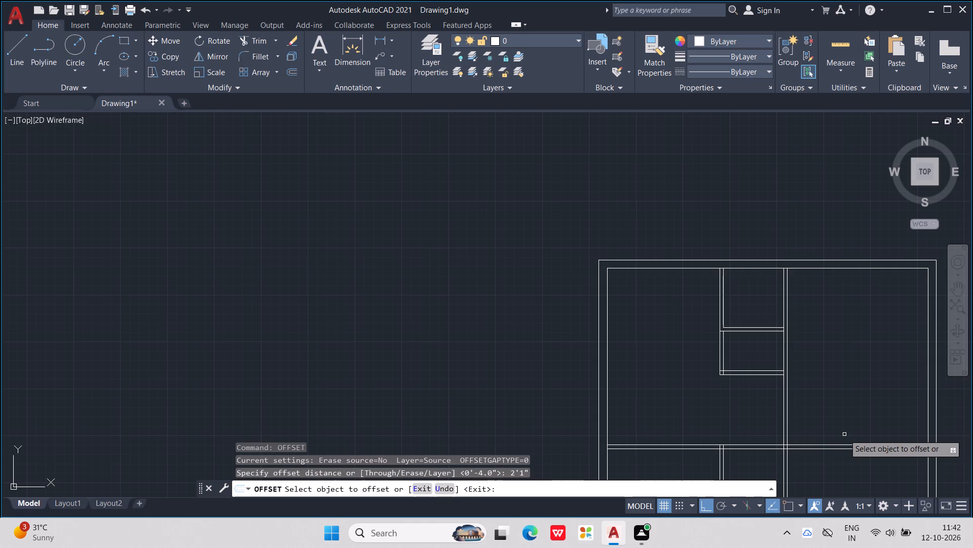
pyautogui.click(752, 375)
pyautogui.click(756, 426)
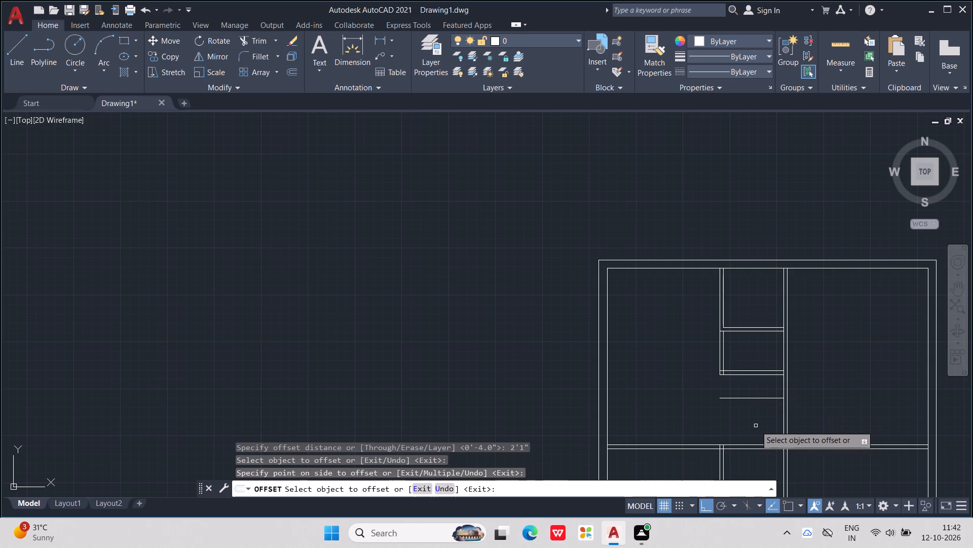
pyautogui.press('Escape')
pyautogui.scroll(1, 690, 333)
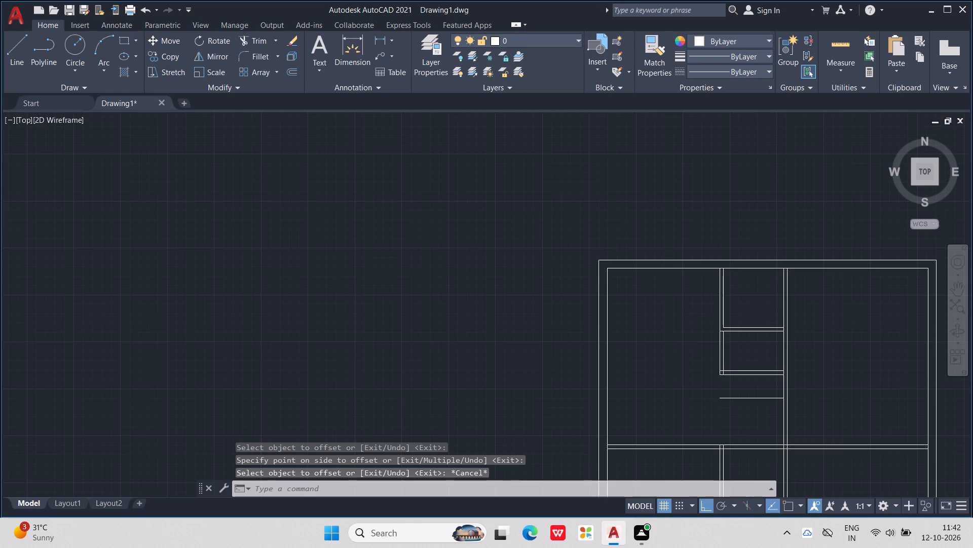
pyautogui.press('Escape')
# Extend both lines of the small rooms' left wall down to the single horizontal line below the lower room.
pyautogui.write('ex')
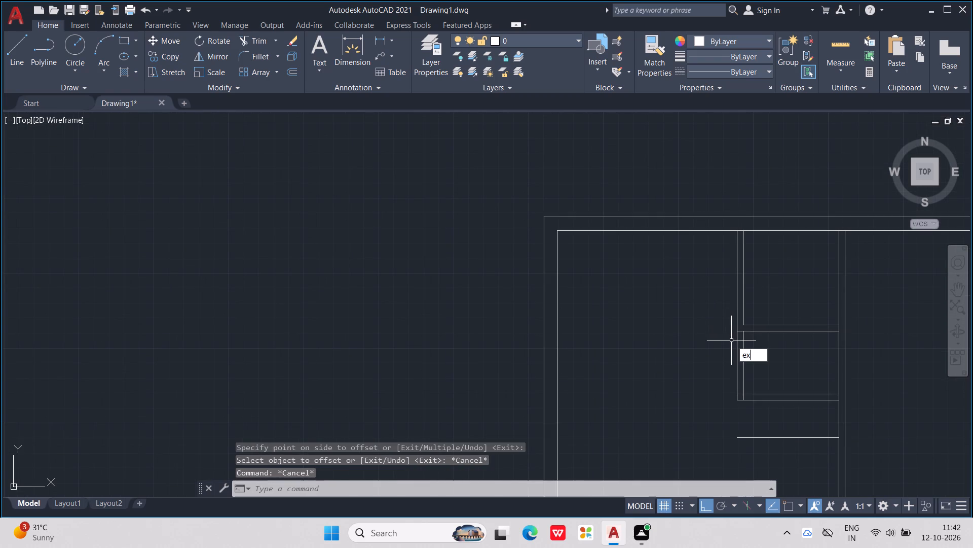
pyautogui.press('Return')
pyautogui.click(736, 382)
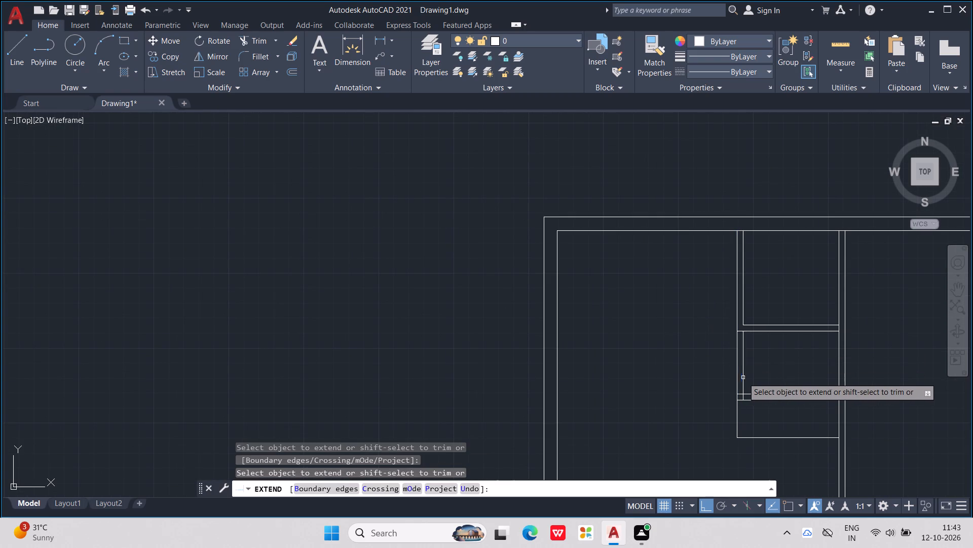
pyautogui.click(744, 380)
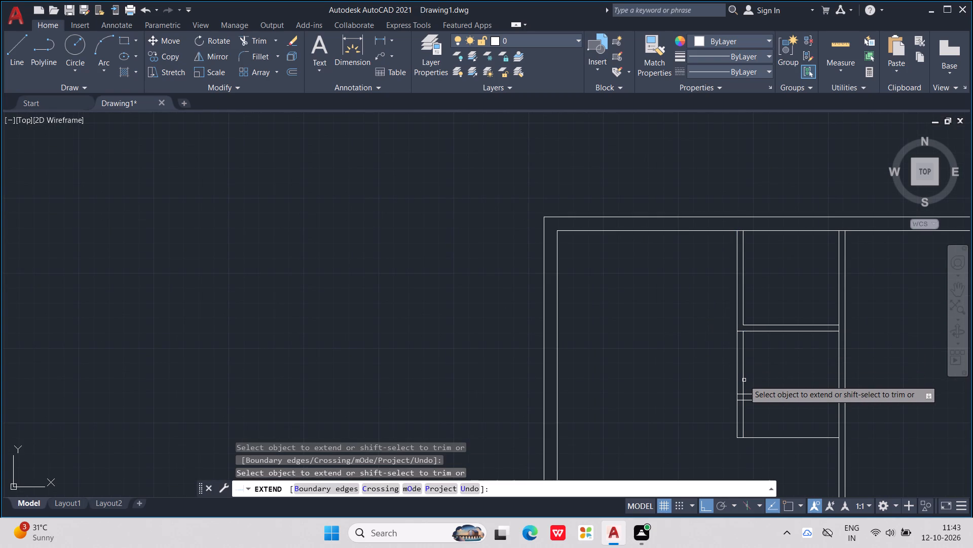
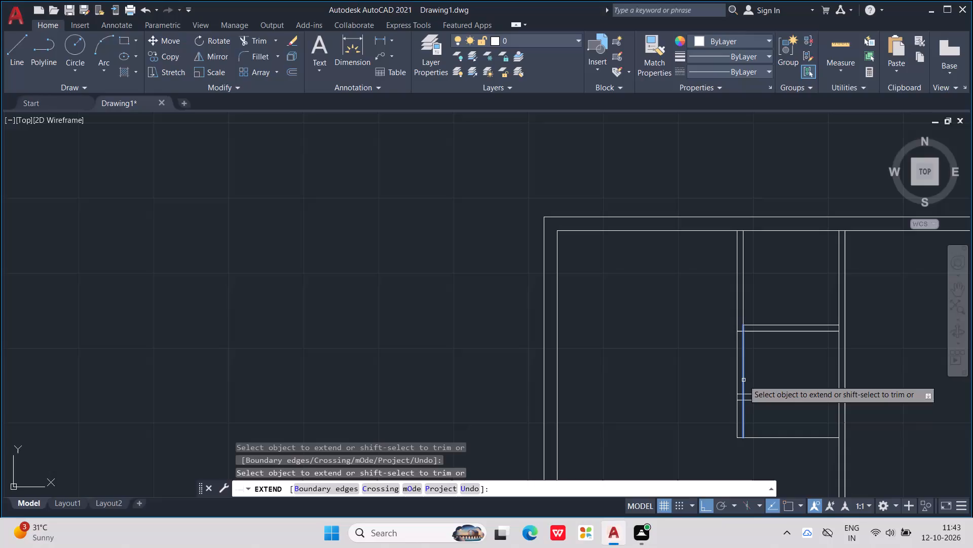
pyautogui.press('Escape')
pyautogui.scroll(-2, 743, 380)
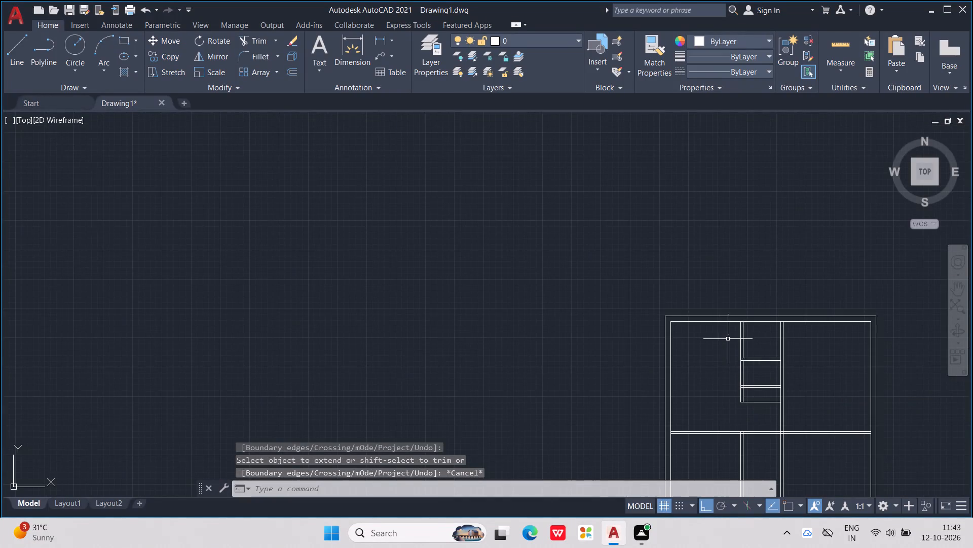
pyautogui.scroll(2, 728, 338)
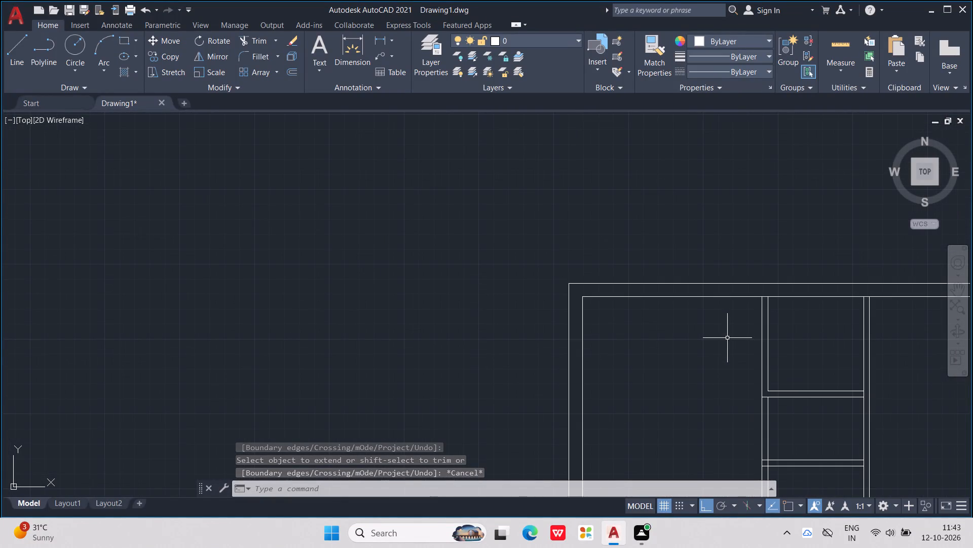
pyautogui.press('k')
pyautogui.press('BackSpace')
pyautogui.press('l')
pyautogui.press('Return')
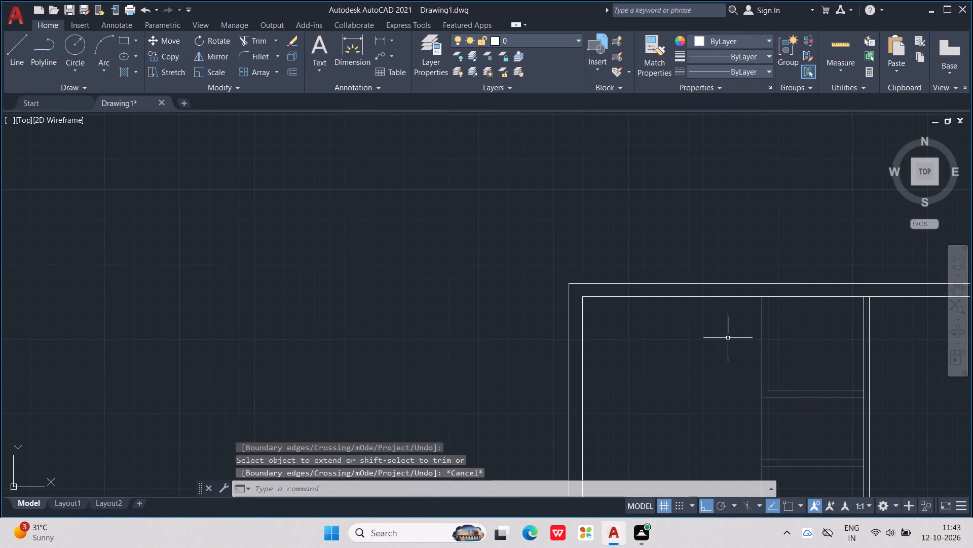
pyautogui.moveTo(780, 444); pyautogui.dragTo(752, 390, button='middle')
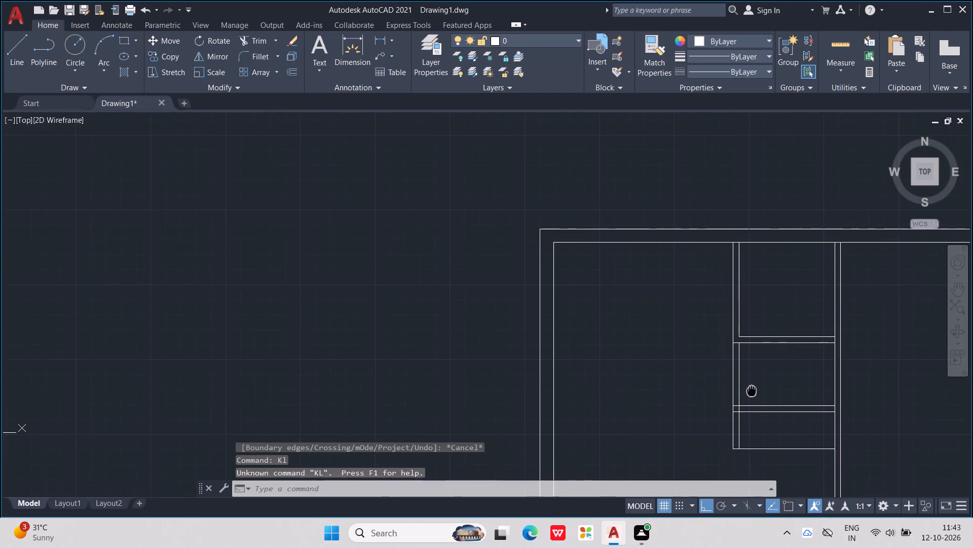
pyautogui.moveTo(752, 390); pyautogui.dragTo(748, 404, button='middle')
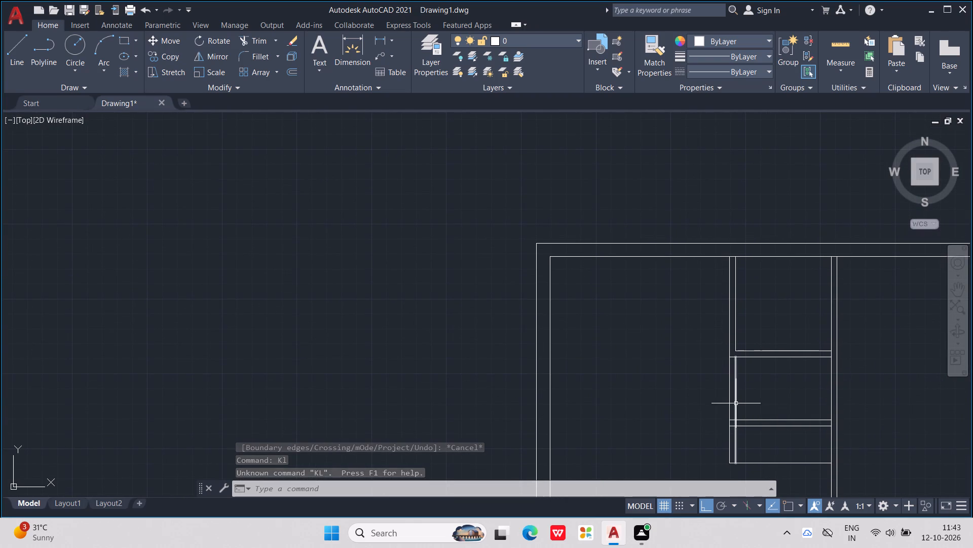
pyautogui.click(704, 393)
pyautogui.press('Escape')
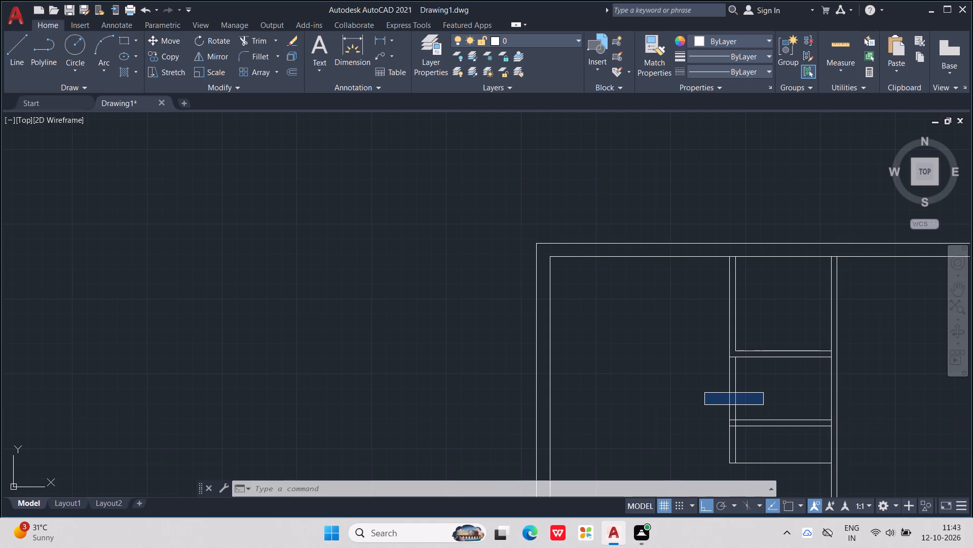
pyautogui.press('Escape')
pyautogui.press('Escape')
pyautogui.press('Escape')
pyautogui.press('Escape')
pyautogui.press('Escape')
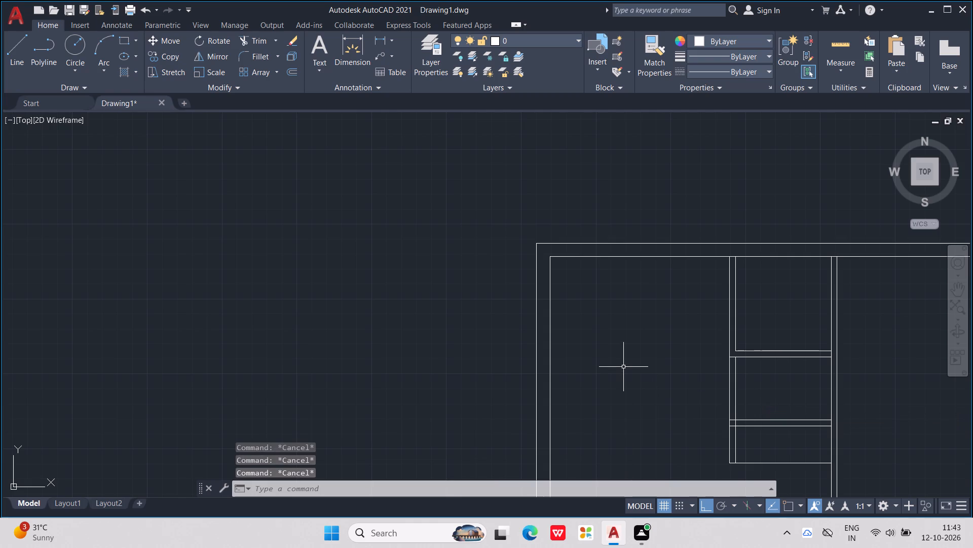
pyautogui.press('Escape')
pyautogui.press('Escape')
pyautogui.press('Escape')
# Draw a short horizontal line across the small rooms' left wall, between the upper room's bottom partition and the partition below it.
pyautogui.press('l')
pyautogui.press('Return')
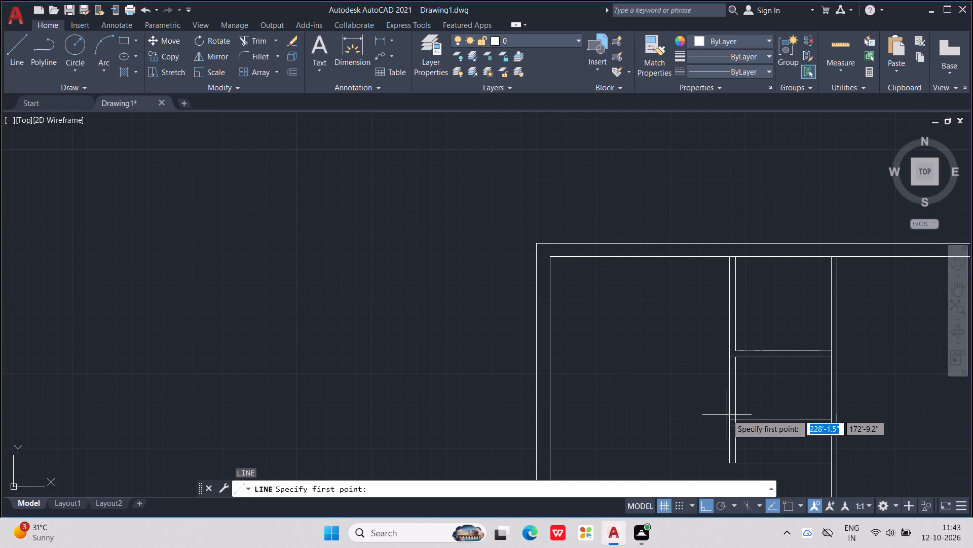
pyautogui.scroll(1, 727, 415)
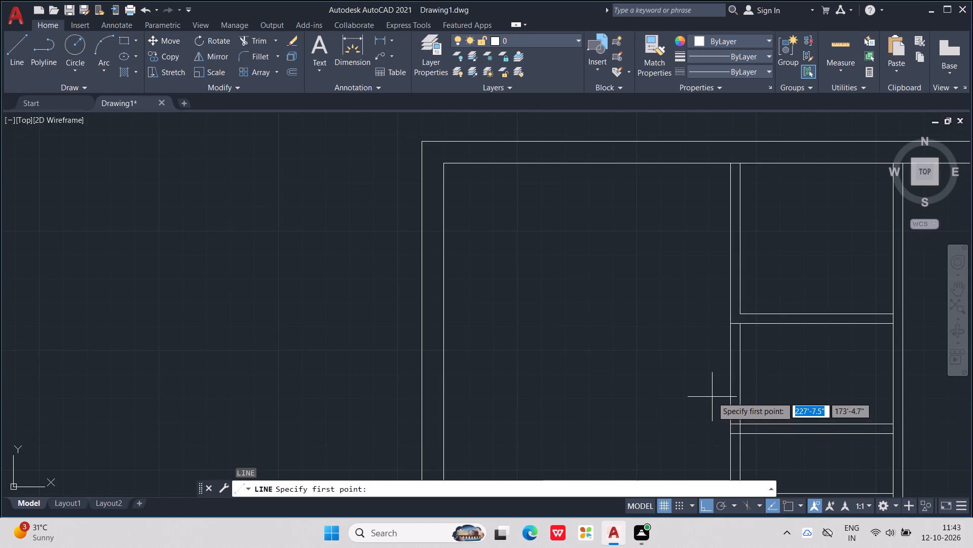
pyautogui.click(712, 385)
pyautogui.click(828, 396)
pyautogui.press('Escape')
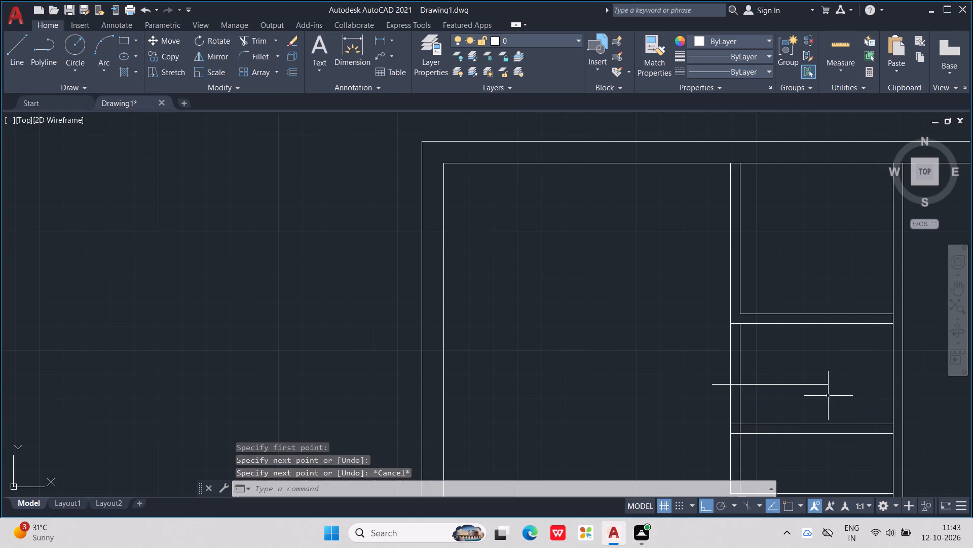
pyautogui.press('Escape')
pyautogui.press('Escape')
pyautogui.press('Escape')
pyautogui.press('Escape')
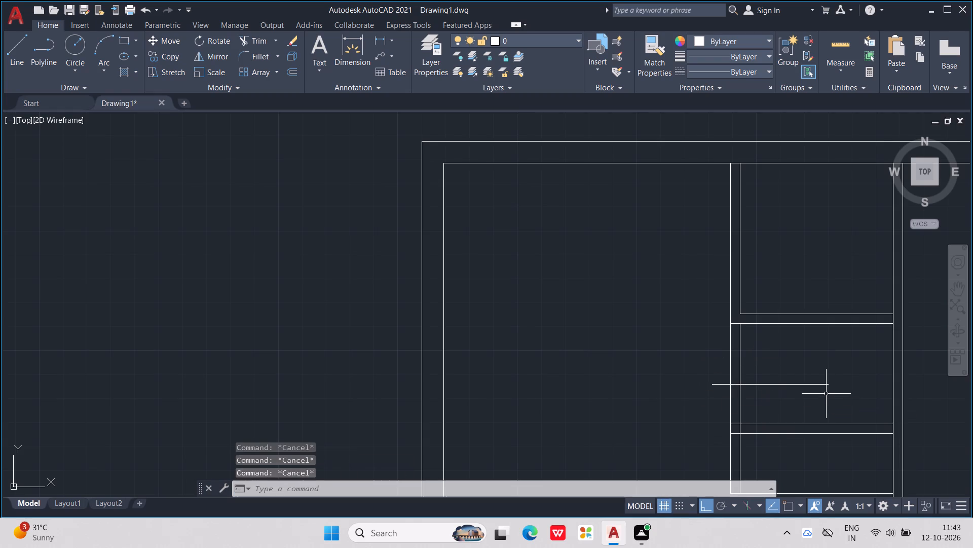
# Trim both left-wall lines between the short line and the upper room's bottom partition, plus the short line's ends outside the wall.
pyautogui.press('t')
pyautogui.press('r')
pyautogui.press('Return')
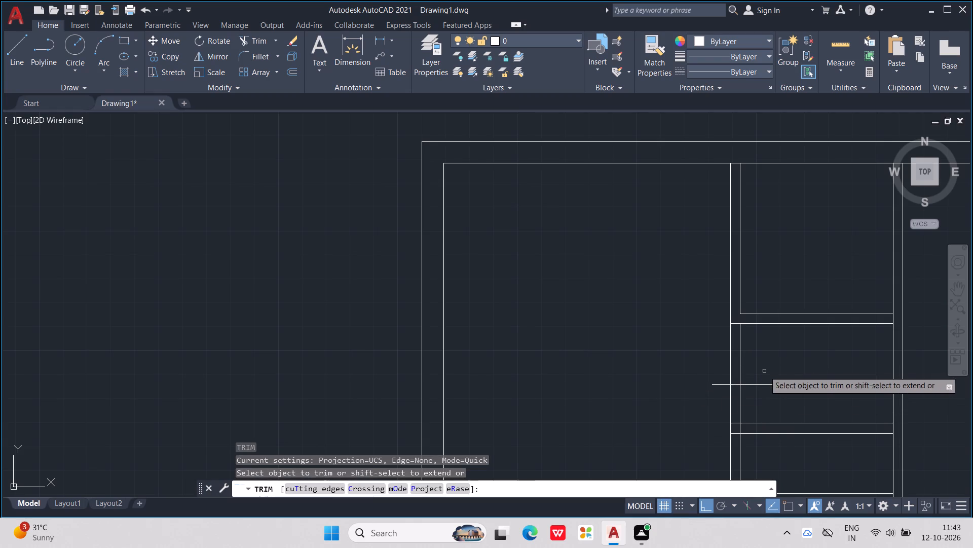
pyautogui.moveTo(765, 369); pyautogui.dragTo(707, 359)
pyautogui.moveTo(778, 377); pyautogui.dragTo(780, 389)
pyautogui.moveTo(717, 382); pyautogui.dragTo(720, 390)
pyautogui.scroll(-2, 721, 373)
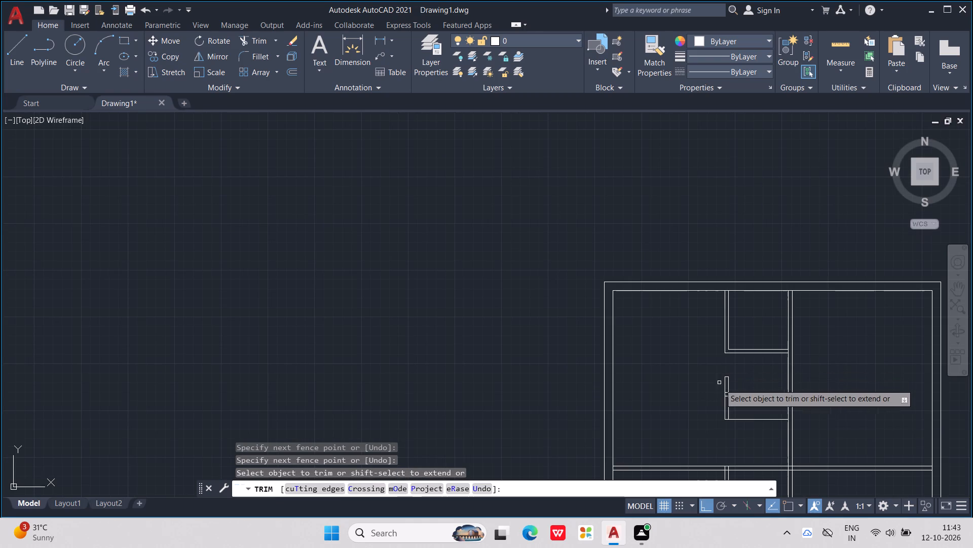
# Trim the lower partition's line ends inside the left wall and the wall's inner line between them, ending Trim.
pyautogui.scroll(2, 705, 382)
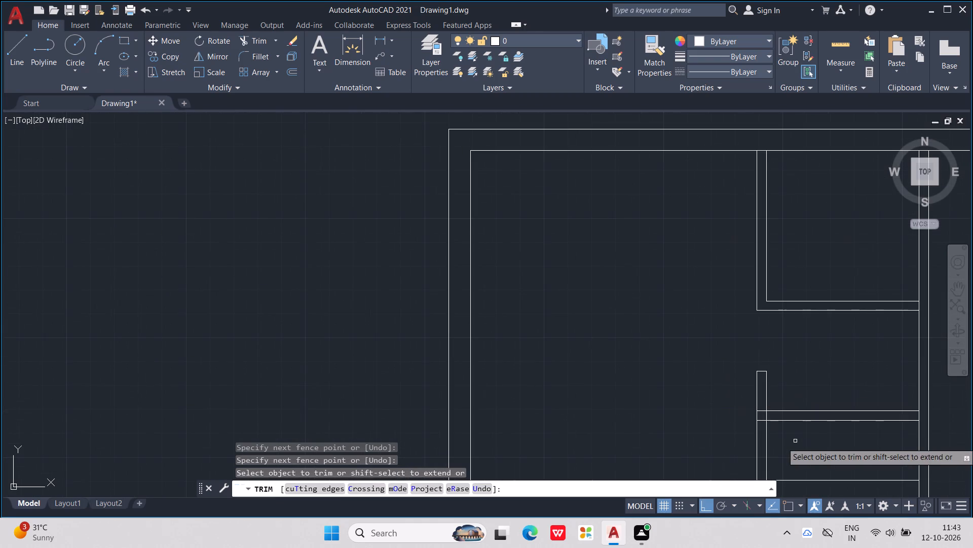
pyautogui.scroll(1, 753, 412)
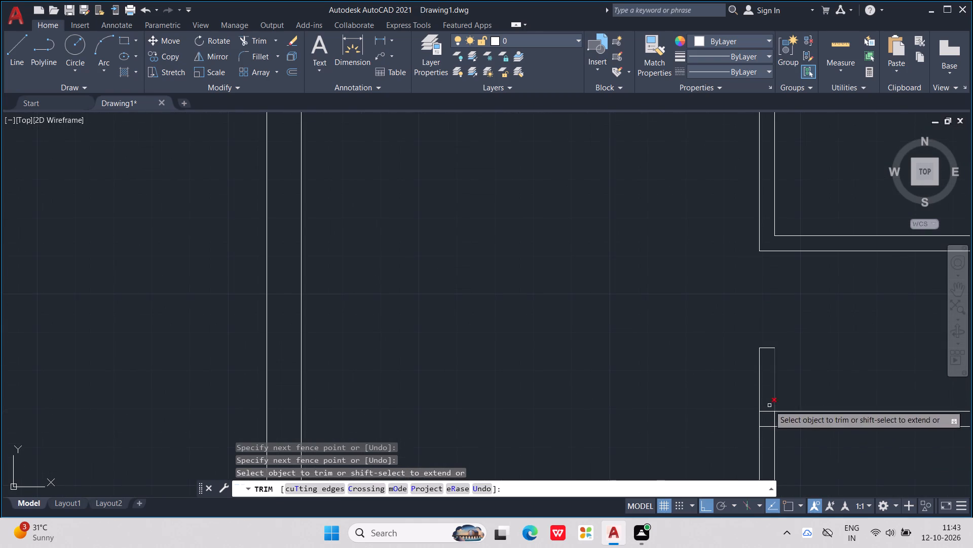
pyautogui.moveTo(768, 409); pyautogui.dragTo(768, 436)
pyautogui.scroll(-2, 768, 436)
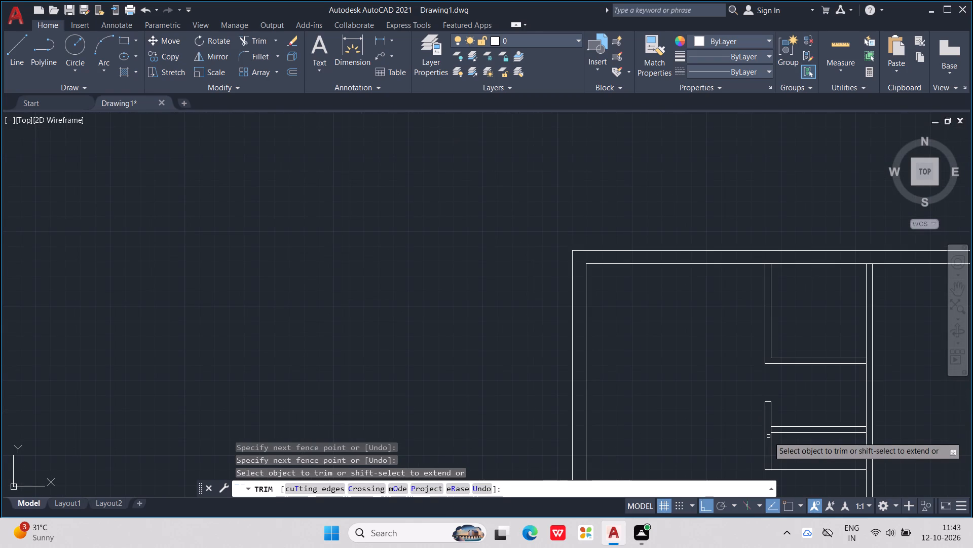
pyautogui.scroll(3, 778, 410)
pyautogui.scroll(-2, 762, 441)
pyautogui.moveTo(763, 440); pyautogui.dragTo(773, 373, button='middle')
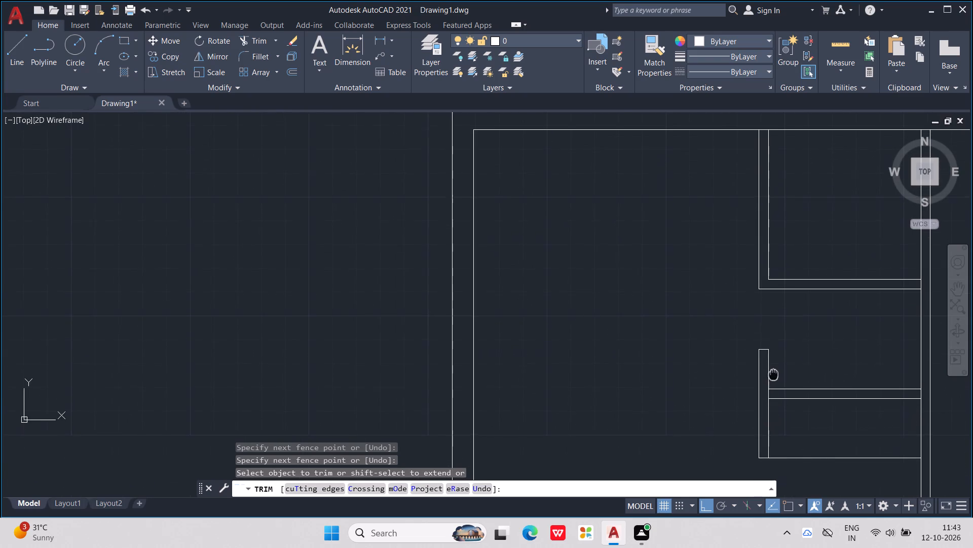
pyautogui.moveTo(773, 373); pyautogui.dragTo(773, 373, button='middle')
pyautogui.scroll(3, 774, 389)
pyautogui.moveTo(764, 405); pyautogui.dragTo(745, 409)
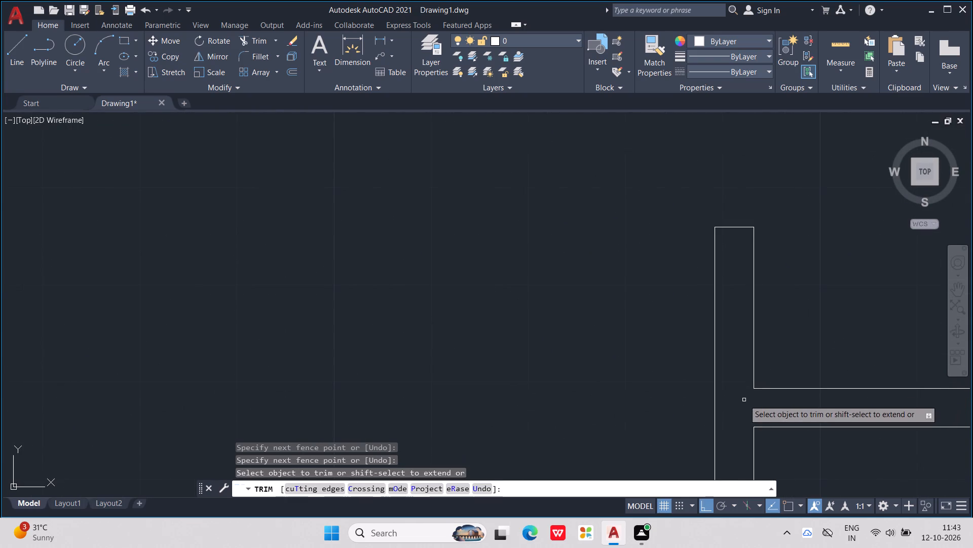
pyautogui.scroll(-6, 744, 399)
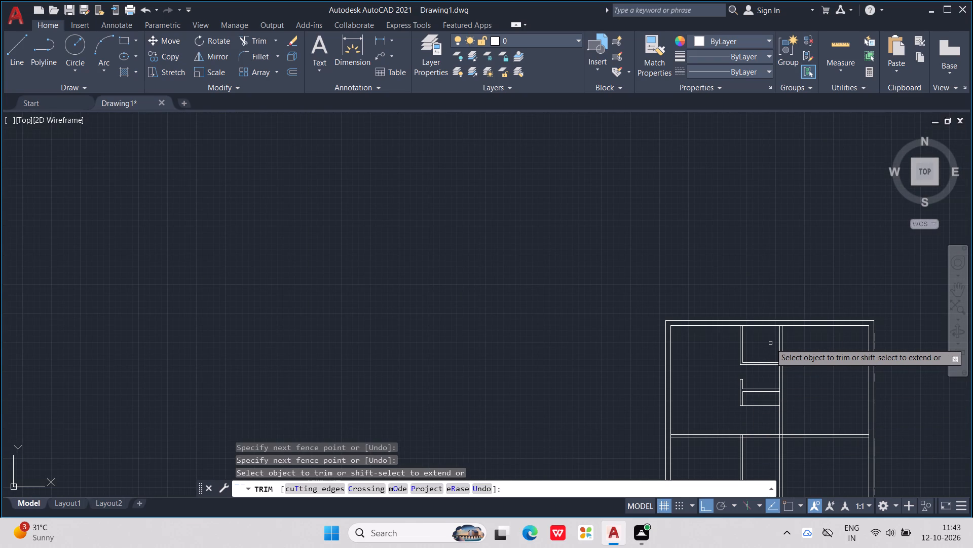
pyautogui.press('Escape')
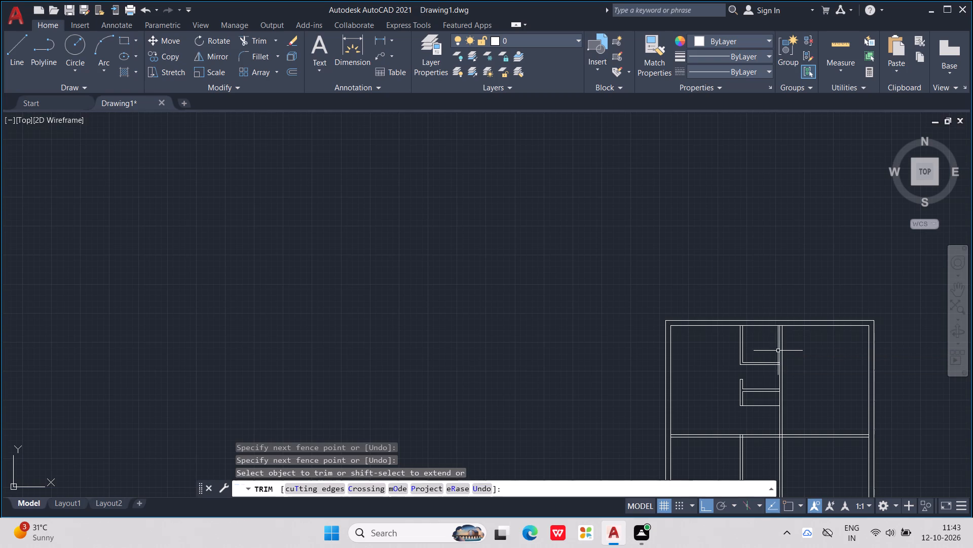
pyautogui.press('Escape')
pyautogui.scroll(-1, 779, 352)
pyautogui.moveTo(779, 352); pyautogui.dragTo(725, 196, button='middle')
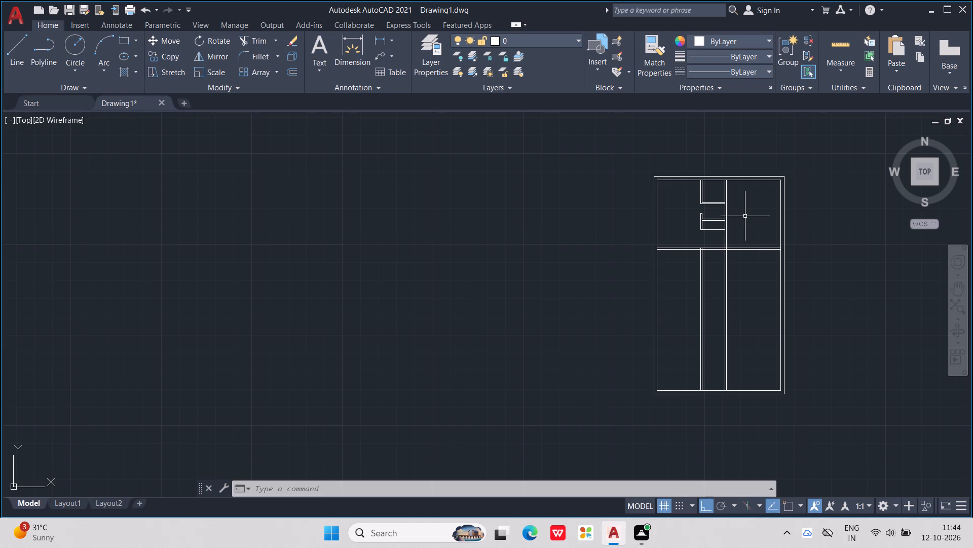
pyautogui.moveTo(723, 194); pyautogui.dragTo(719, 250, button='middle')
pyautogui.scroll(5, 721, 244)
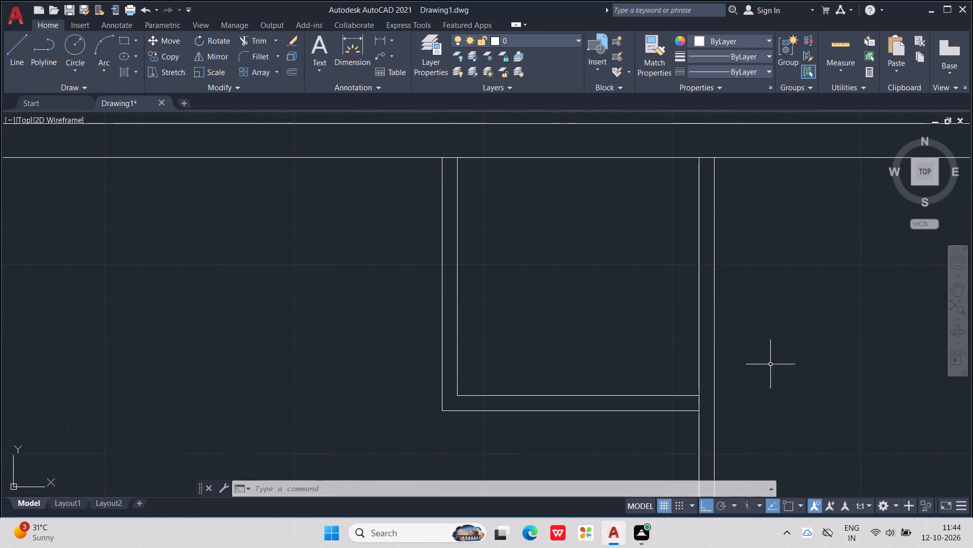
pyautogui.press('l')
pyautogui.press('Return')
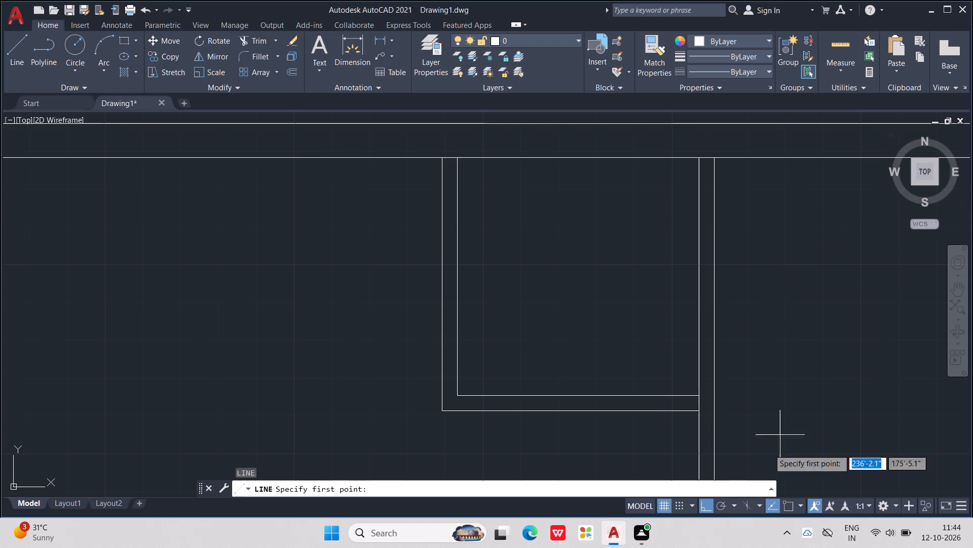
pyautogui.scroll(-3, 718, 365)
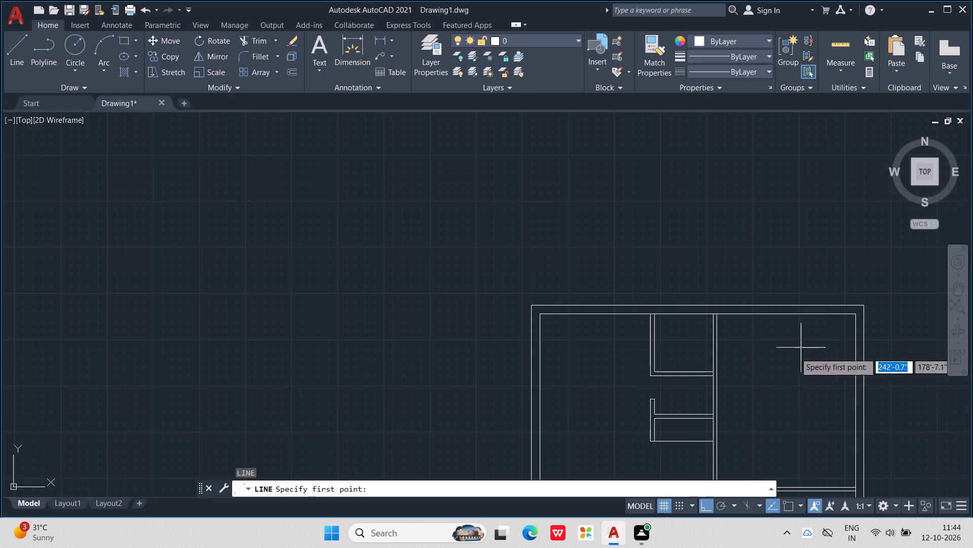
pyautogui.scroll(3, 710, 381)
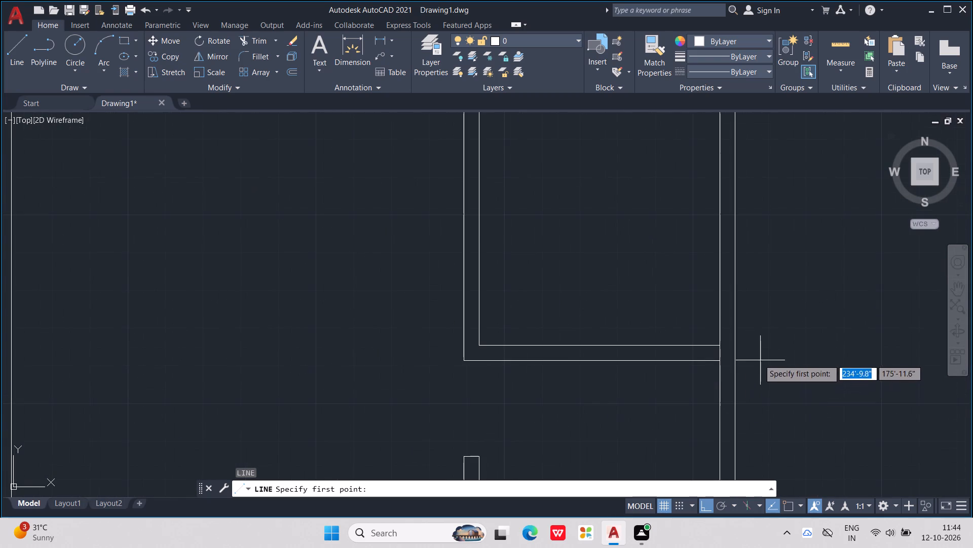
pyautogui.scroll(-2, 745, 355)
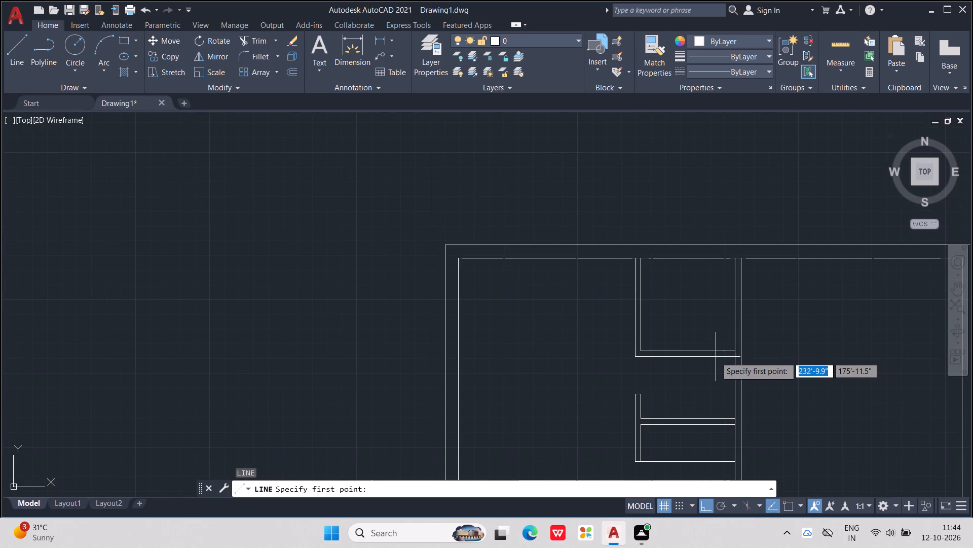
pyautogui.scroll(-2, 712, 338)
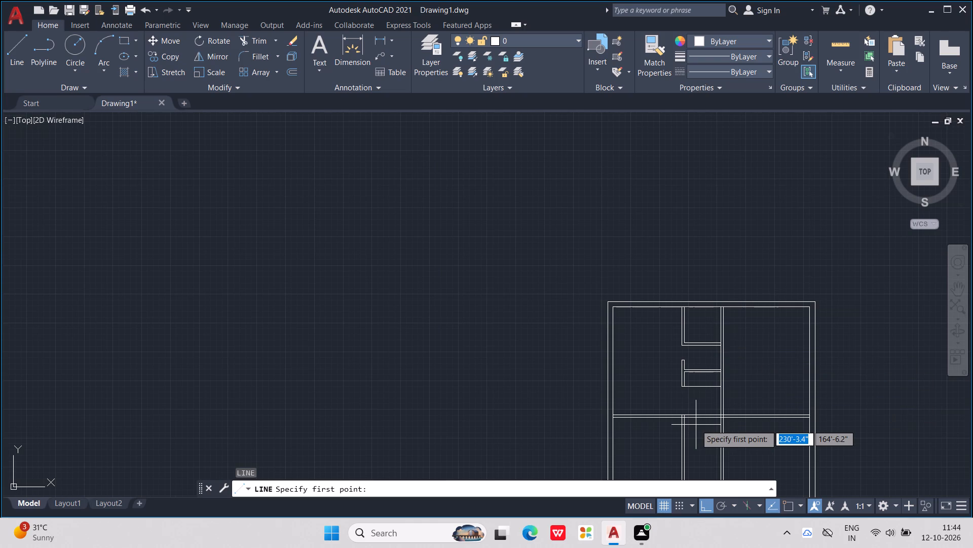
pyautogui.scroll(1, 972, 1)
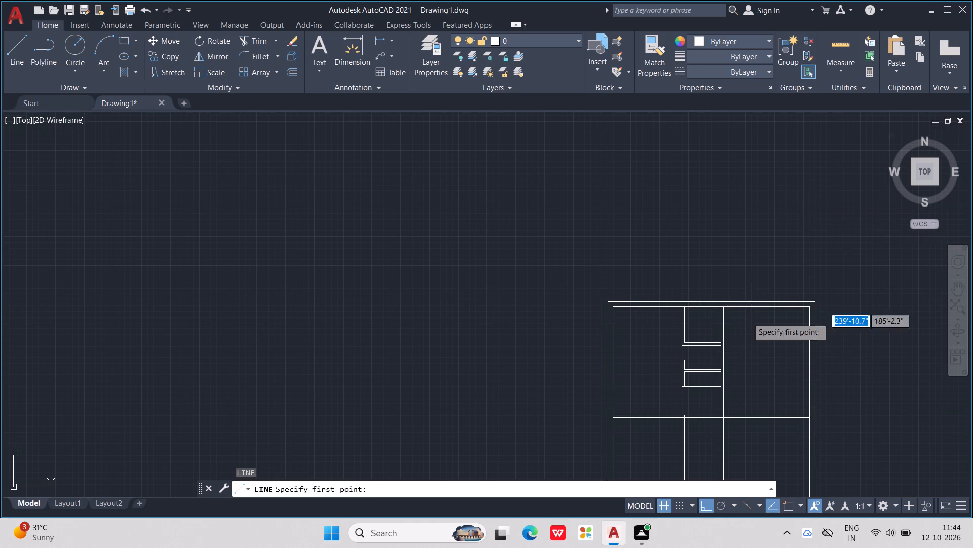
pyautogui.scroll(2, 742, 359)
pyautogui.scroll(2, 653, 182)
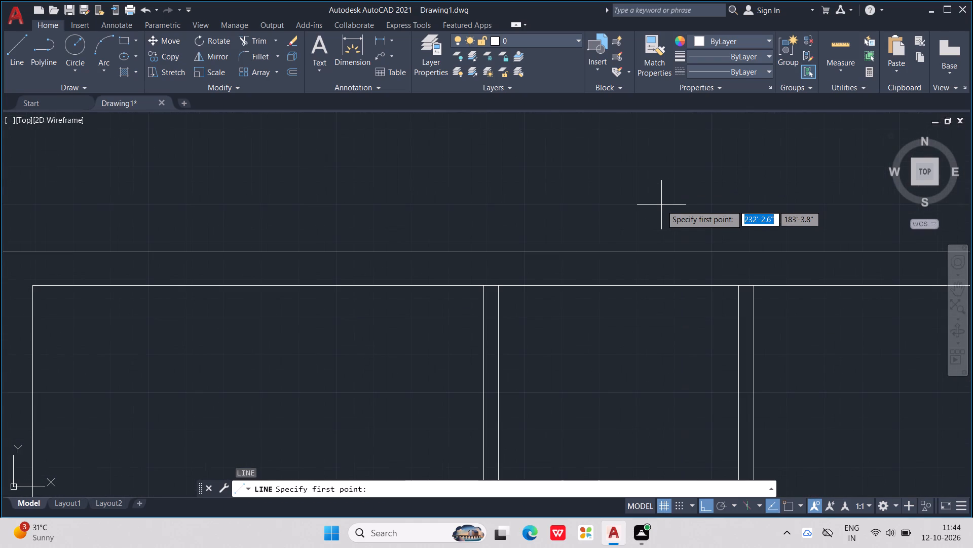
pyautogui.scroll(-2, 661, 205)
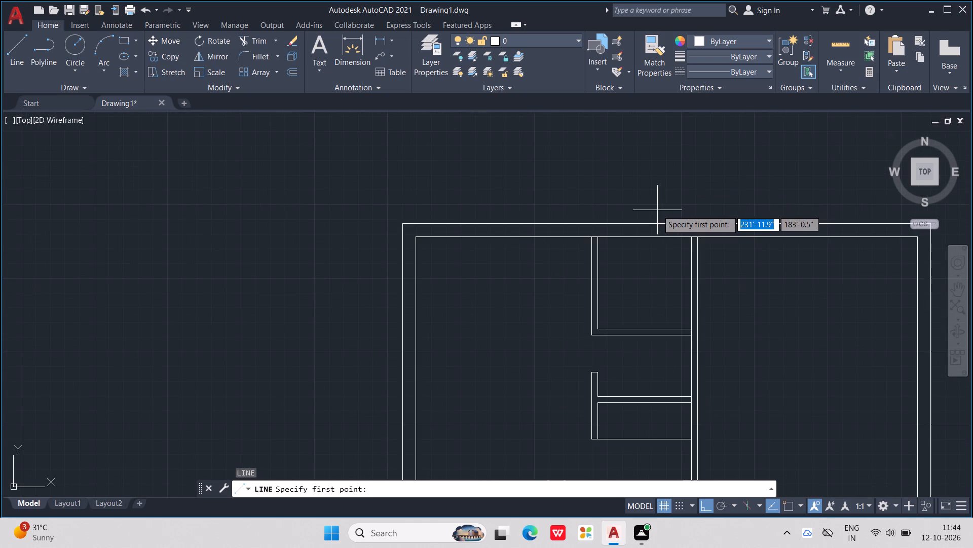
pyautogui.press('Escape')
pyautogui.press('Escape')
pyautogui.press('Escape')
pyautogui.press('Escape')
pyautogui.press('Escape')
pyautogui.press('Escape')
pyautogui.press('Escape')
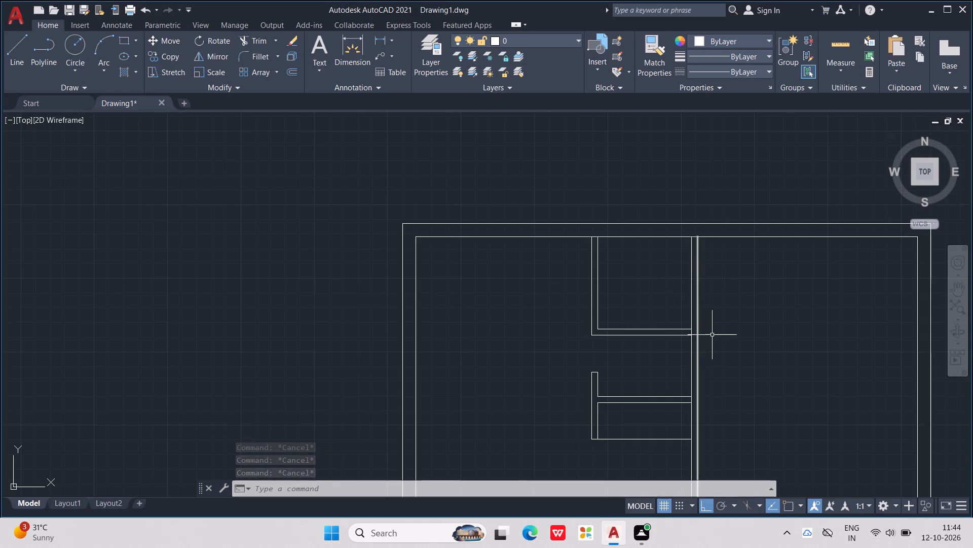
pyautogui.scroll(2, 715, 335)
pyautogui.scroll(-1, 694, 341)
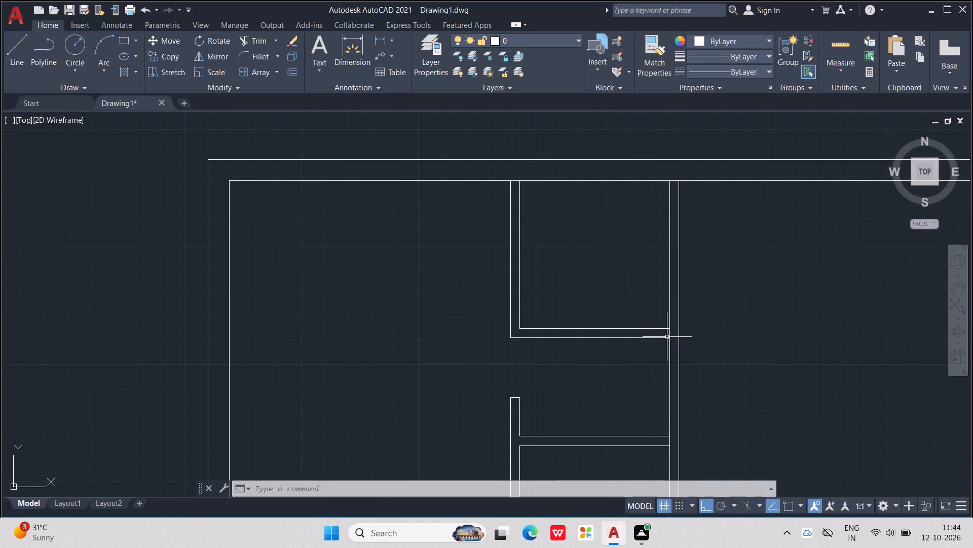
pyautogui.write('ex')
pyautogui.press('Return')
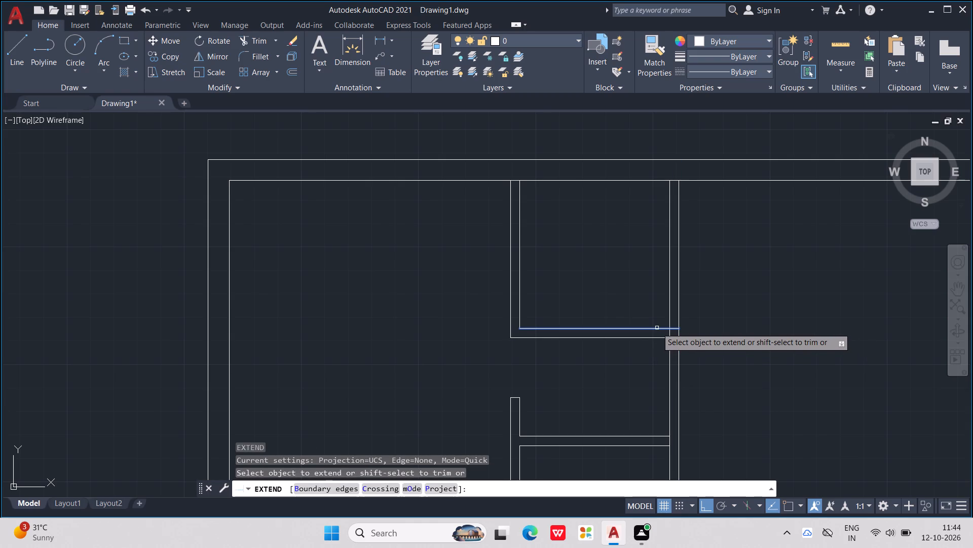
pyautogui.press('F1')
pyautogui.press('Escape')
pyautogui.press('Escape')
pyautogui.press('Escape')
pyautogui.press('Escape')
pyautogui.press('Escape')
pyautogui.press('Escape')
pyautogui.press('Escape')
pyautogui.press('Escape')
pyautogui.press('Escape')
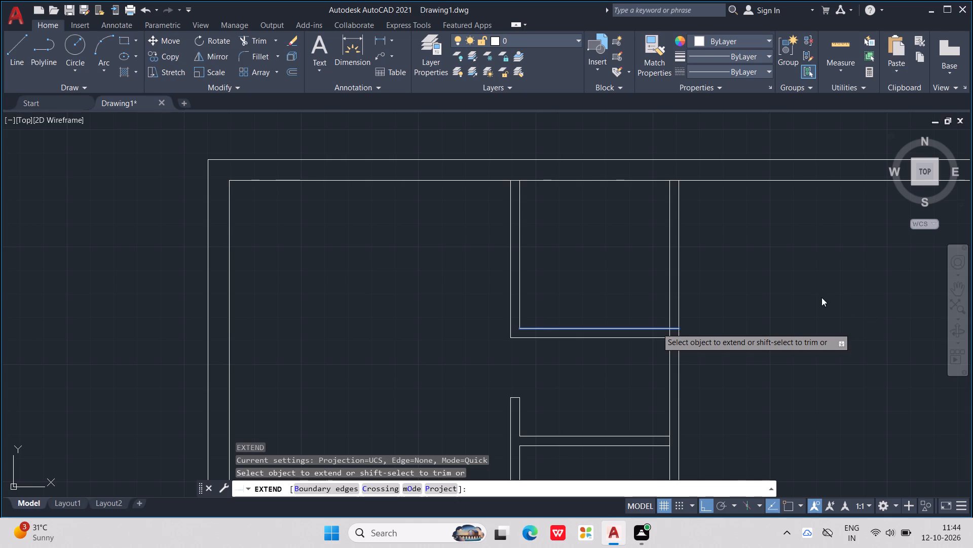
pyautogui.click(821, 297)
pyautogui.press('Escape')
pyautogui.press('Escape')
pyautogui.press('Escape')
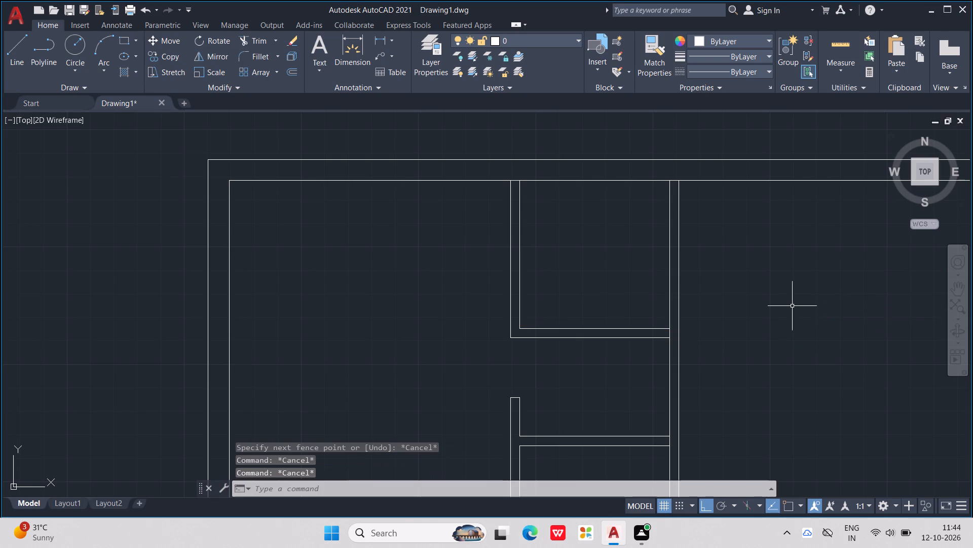
# Draw a short horizontal line across the small rooms' right wall, just above the upper room's bottom partition.
pyautogui.press('l')
pyautogui.press('Return')
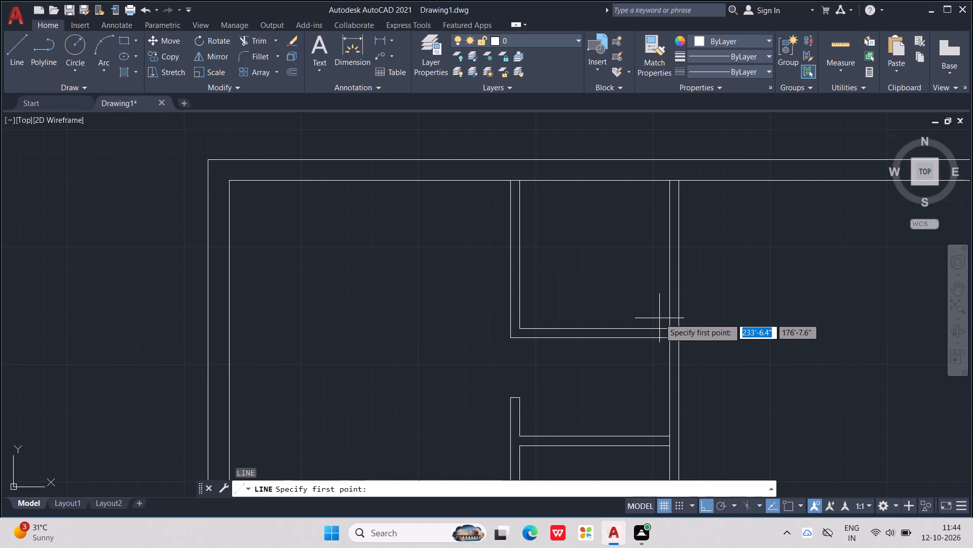
pyautogui.scroll(3, 673, 321)
pyautogui.click(645, 334)
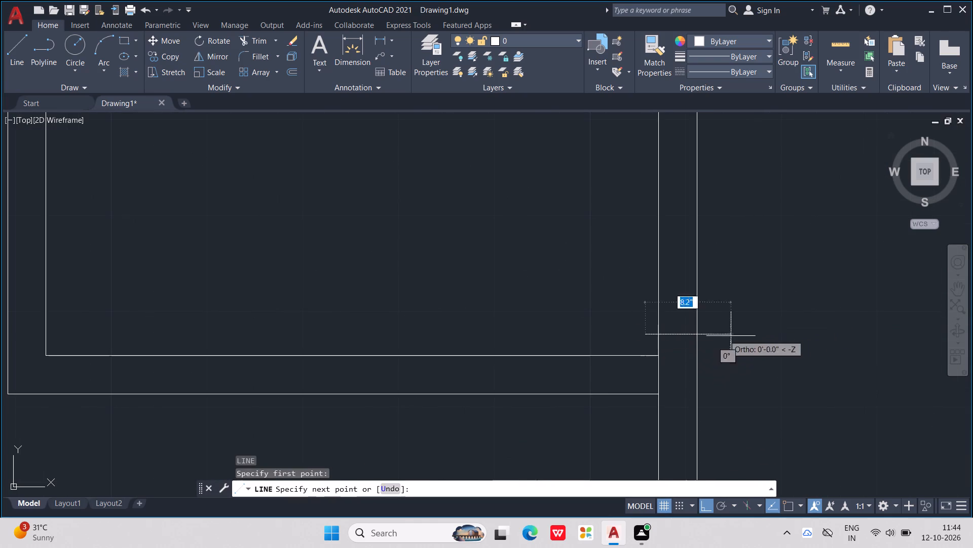
pyautogui.click(774, 326)
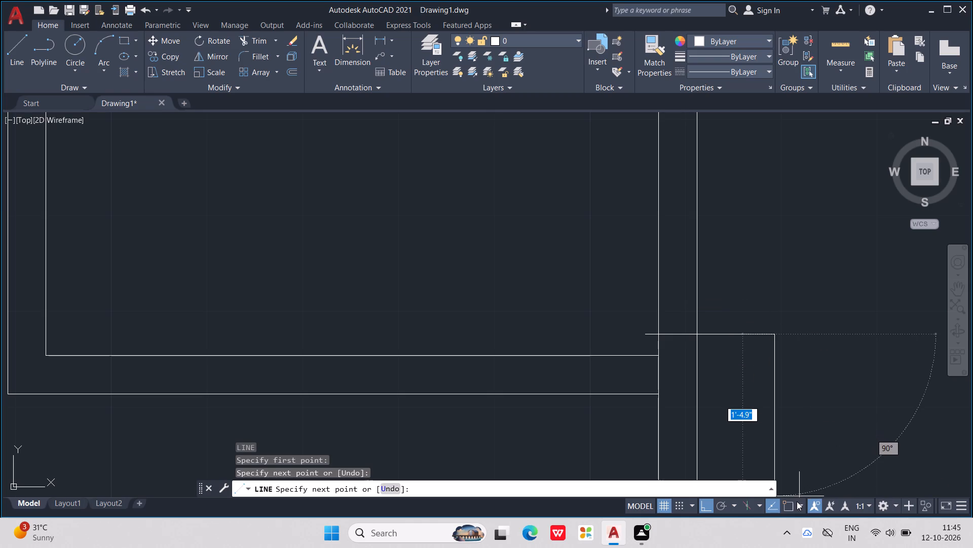
pyautogui.click(815, 505)
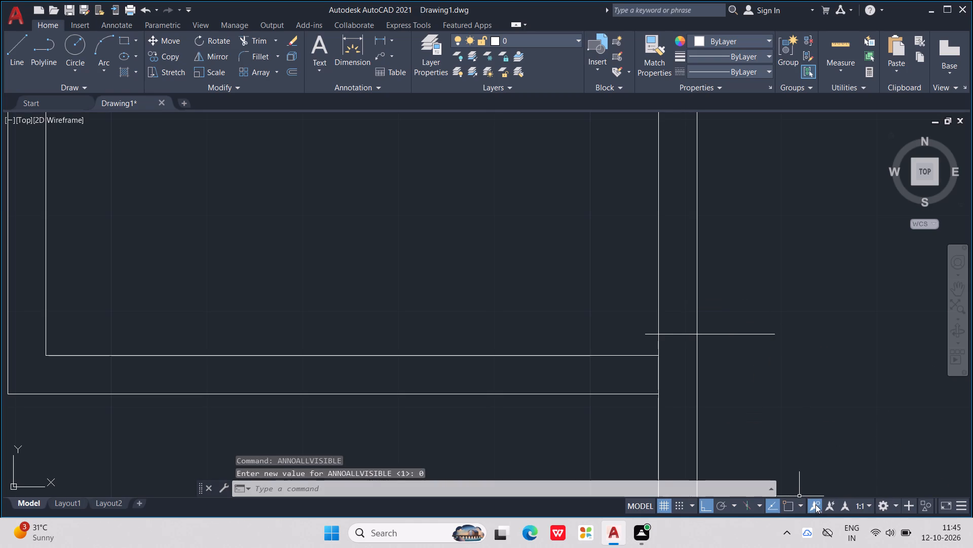
pyautogui.press('Escape')
pyautogui.click(815, 502)
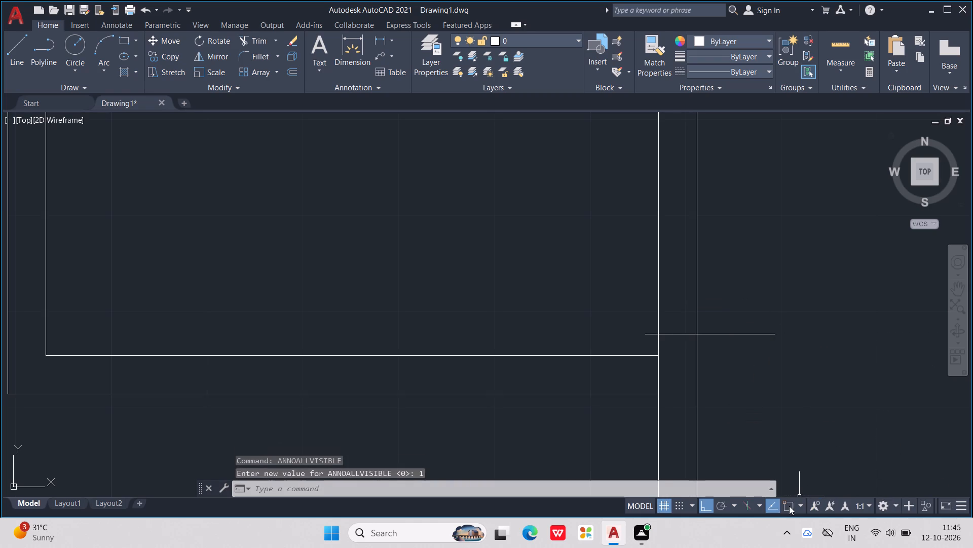
# Turn on the Midpoint, Geometric Center, Node, Quadrant, Insertion, Perpendicular, Tangent, Nearest, Apparent Intersection and Parallel object snap modes.
pyautogui.click(790, 506)
pyautogui.click(795, 503)
pyautogui.click(797, 502)
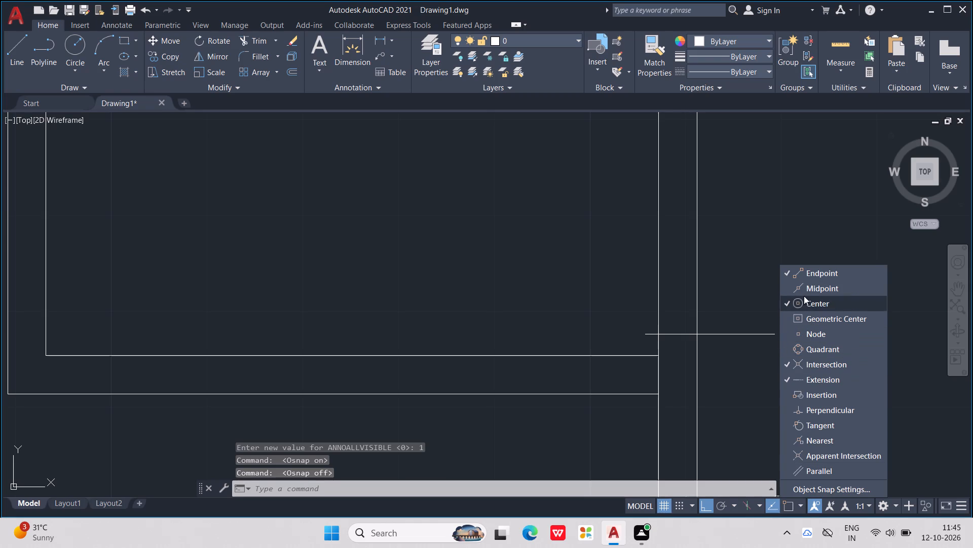
pyautogui.click(805, 290)
pyautogui.click(790, 322)
pyautogui.click(797, 342)
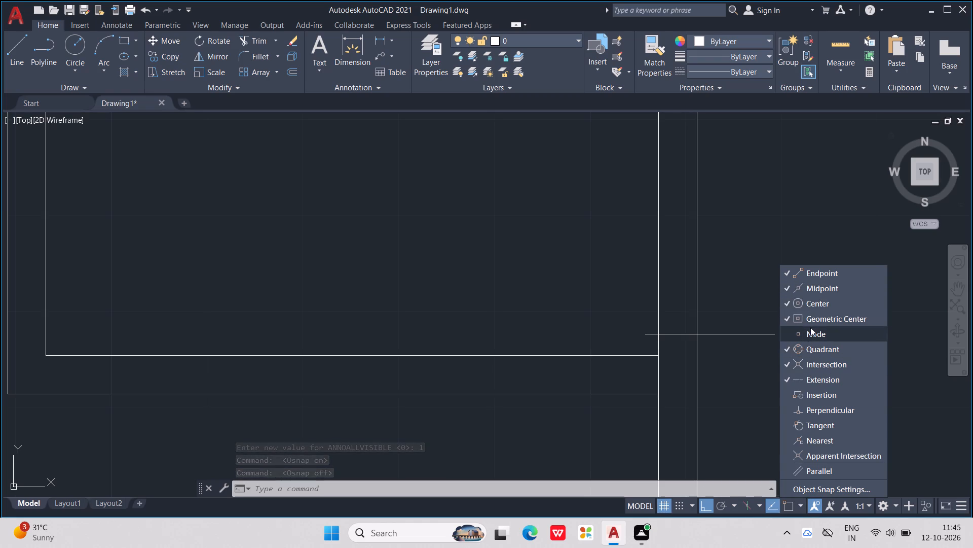
pyautogui.click(812, 326)
pyautogui.click(806, 390)
pyautogui.click(799, 406)
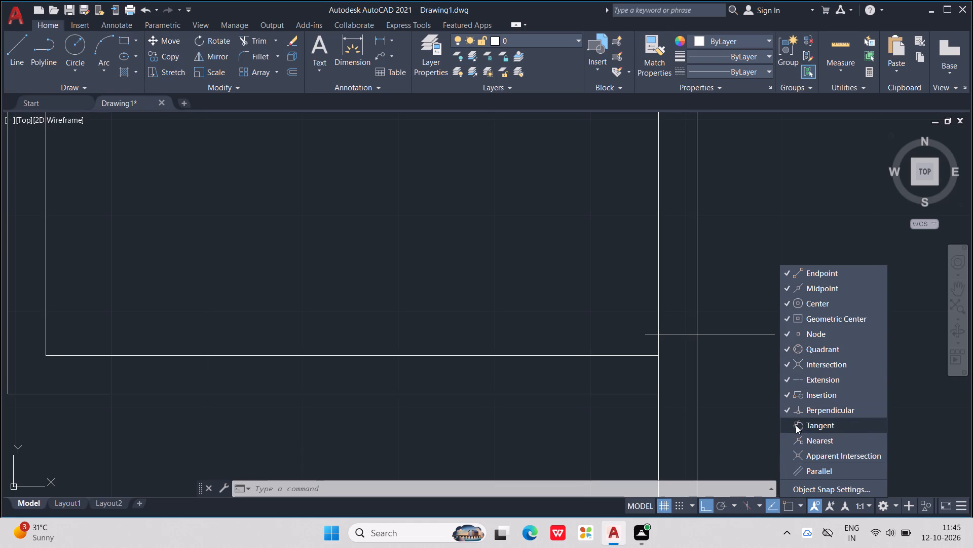
pyautogui.click(796, 425)
pyautogui.click(791, 436)
pyautogui.click(797, 459)
pyautogui.click(798, 477)
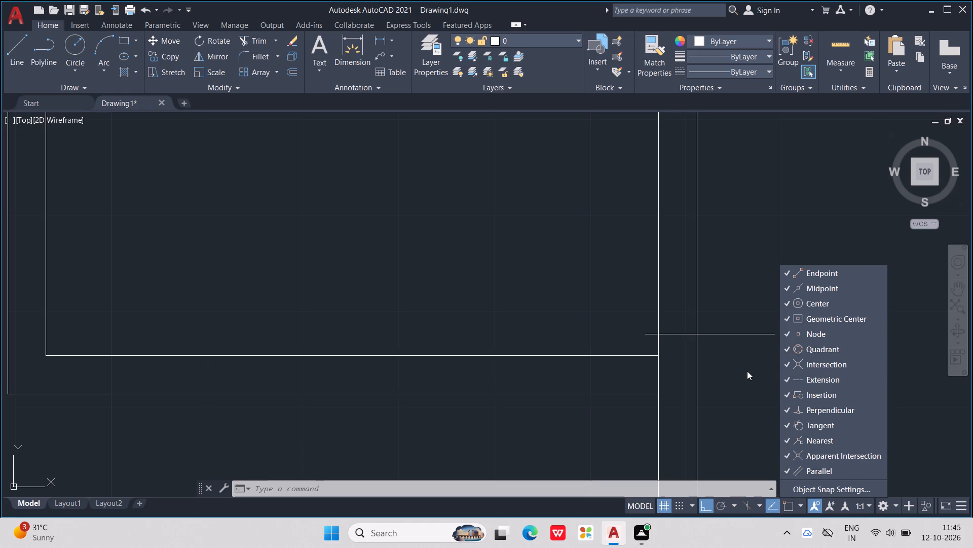
pyautogui.click(610, 276)
pyautogui.click(747, 333)
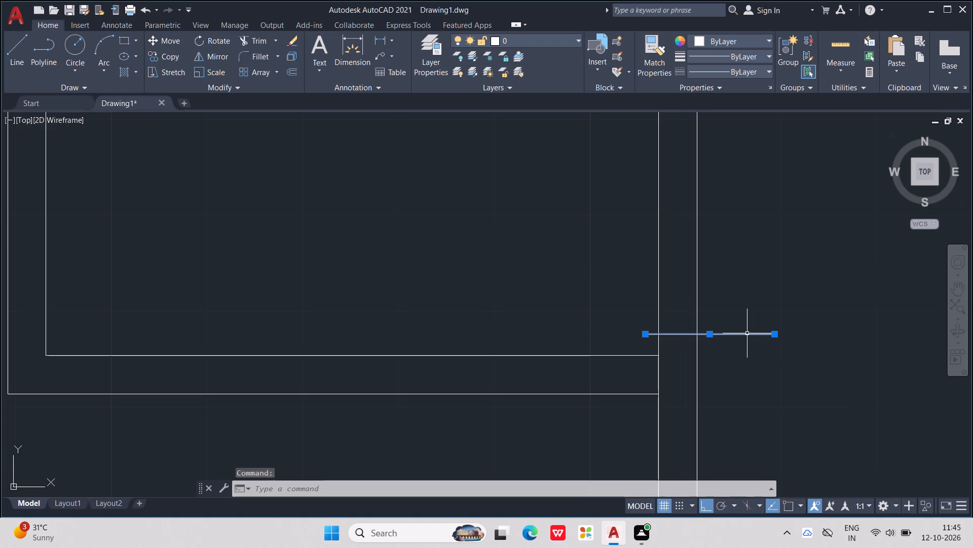
pyautogui.press('Escape')
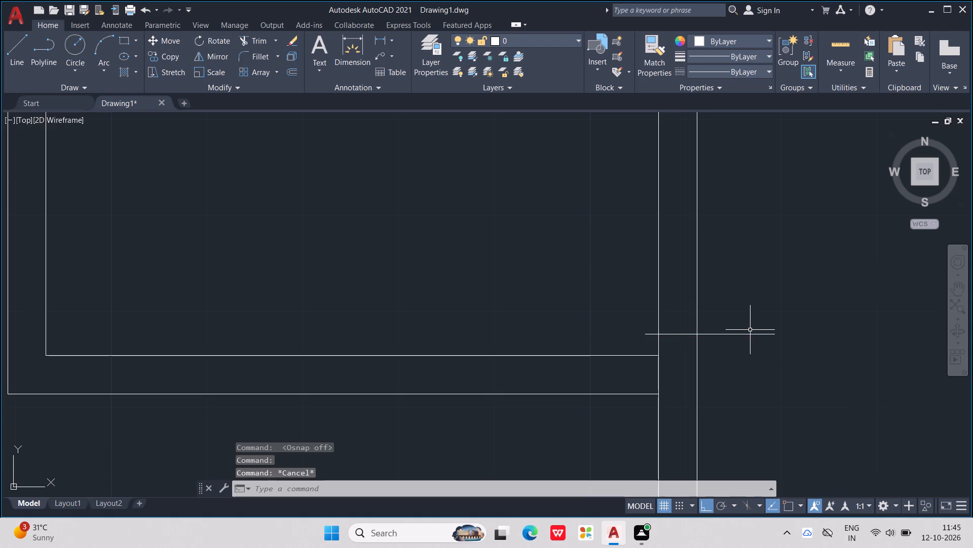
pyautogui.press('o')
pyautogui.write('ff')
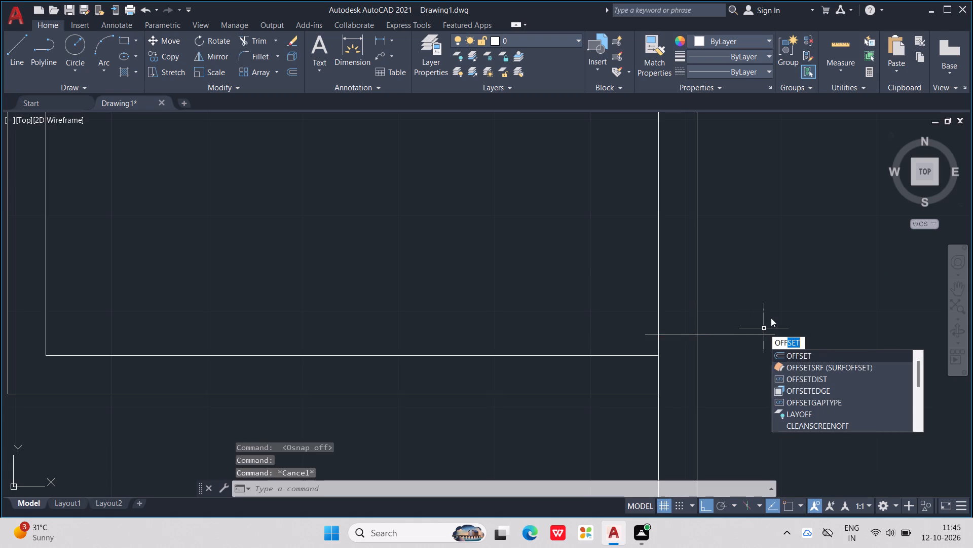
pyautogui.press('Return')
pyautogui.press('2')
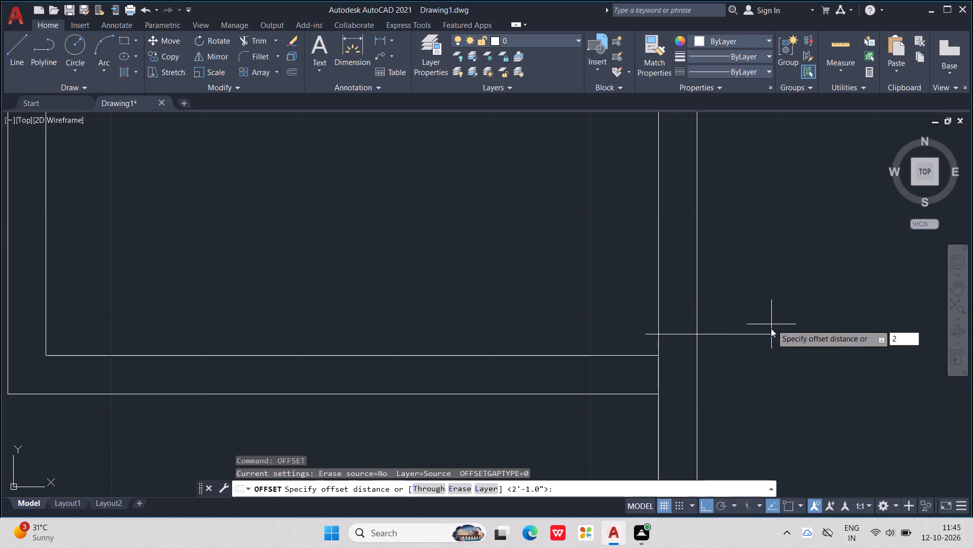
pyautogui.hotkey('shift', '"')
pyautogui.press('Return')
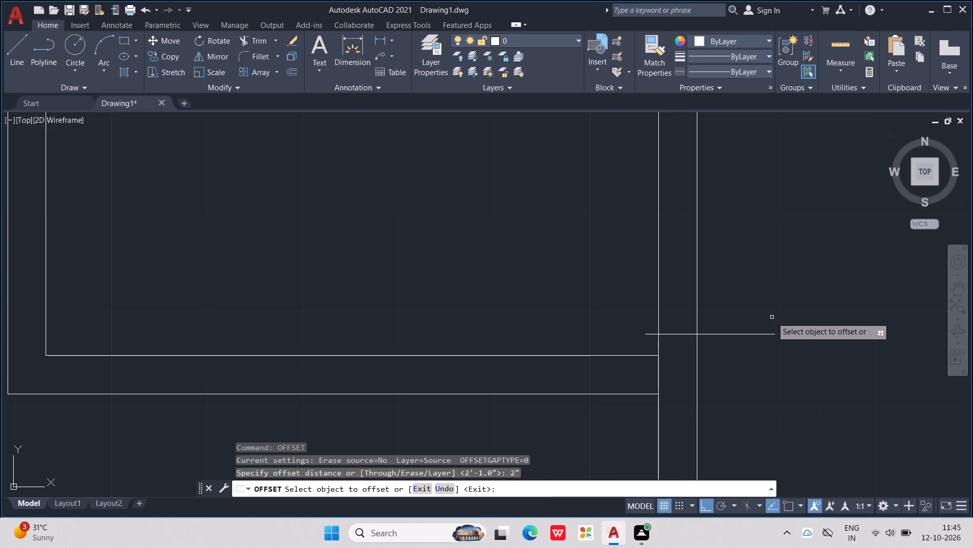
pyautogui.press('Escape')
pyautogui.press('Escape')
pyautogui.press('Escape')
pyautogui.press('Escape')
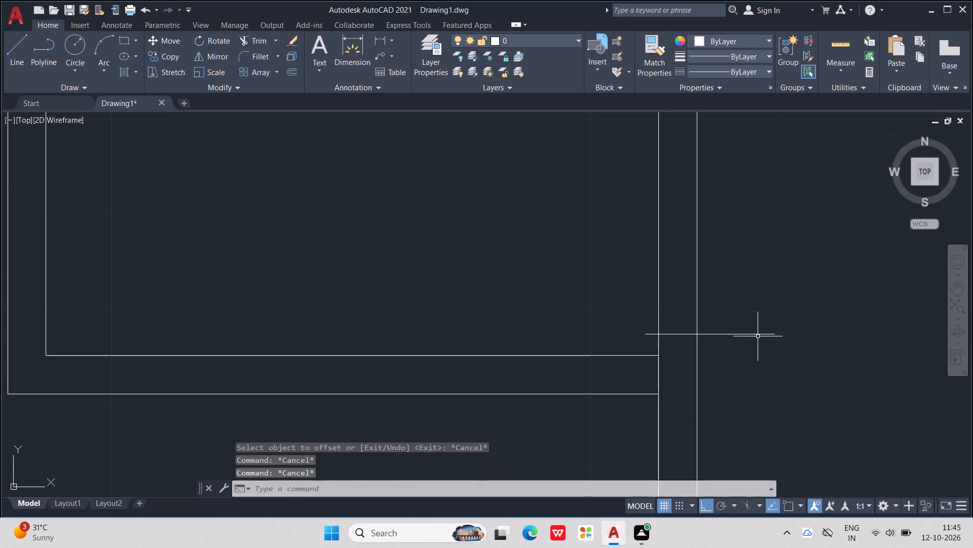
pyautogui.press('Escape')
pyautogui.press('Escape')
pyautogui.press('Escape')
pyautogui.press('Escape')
# Offset the short horizontal line across the right wall 2' upward.
pyautogui.press('space')
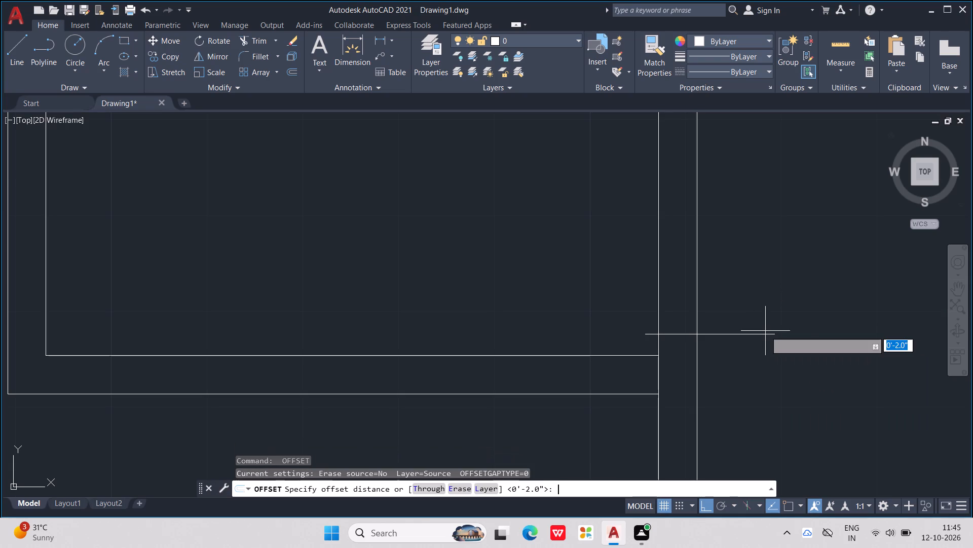
pyautogui.press('3')
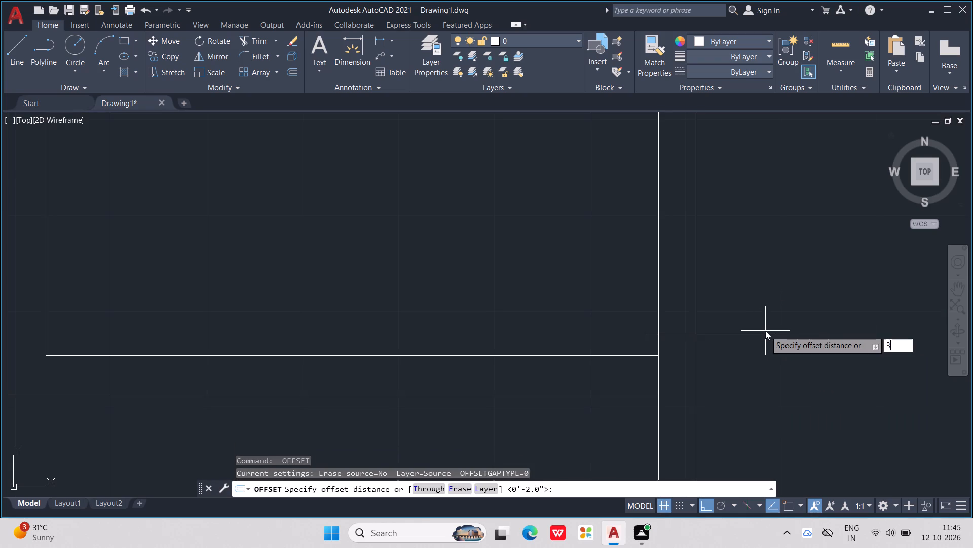
pyautogui.press('Delete')
pyautogui.press('BackSpace')
pyautogui.write('22')
pyautogui.press('BackSpace')
pyautogui.press("'")
pyautogui.press('Return')
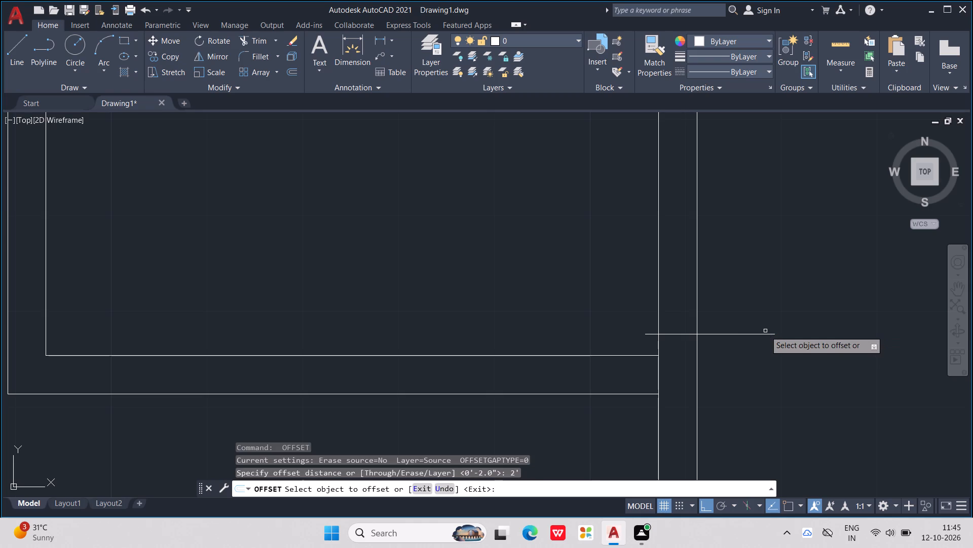
pyautogui.click(758, 334)
pyautogui.click(766, 244)
pyautogui.scroll(-3, 766, 244)
pyautogui.middleClick(765, 244)
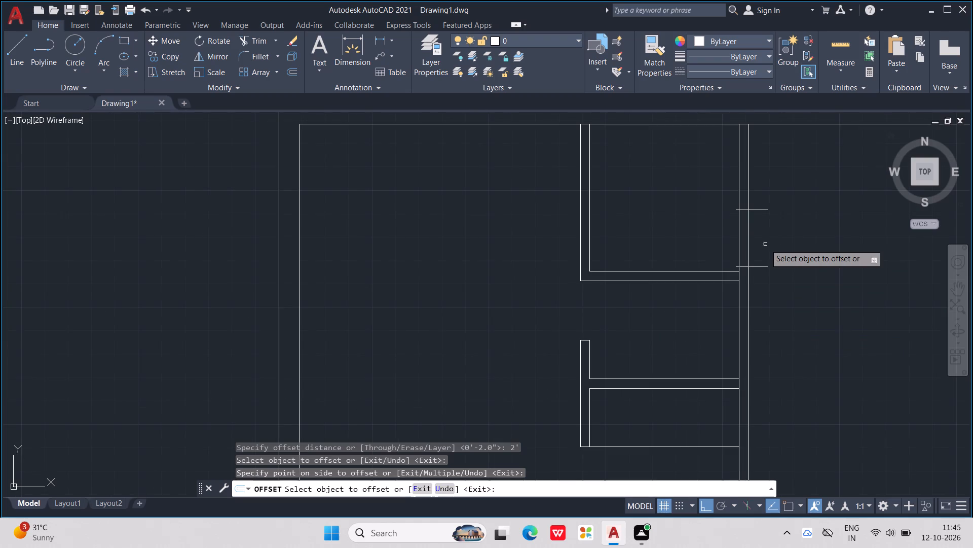
pyautogui.scroll(1, 764, 217)
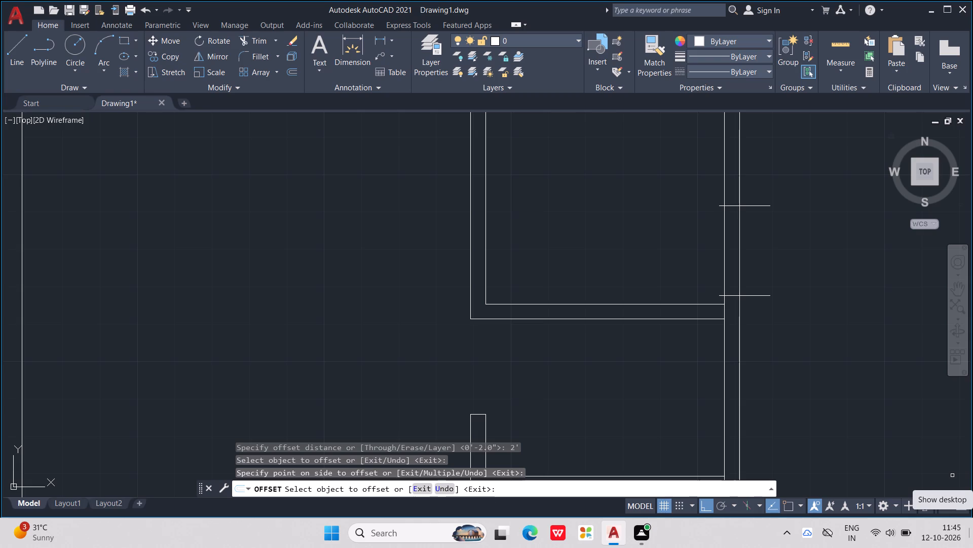
pyautogui.press('Escape')
pyautogui.press('Escape')
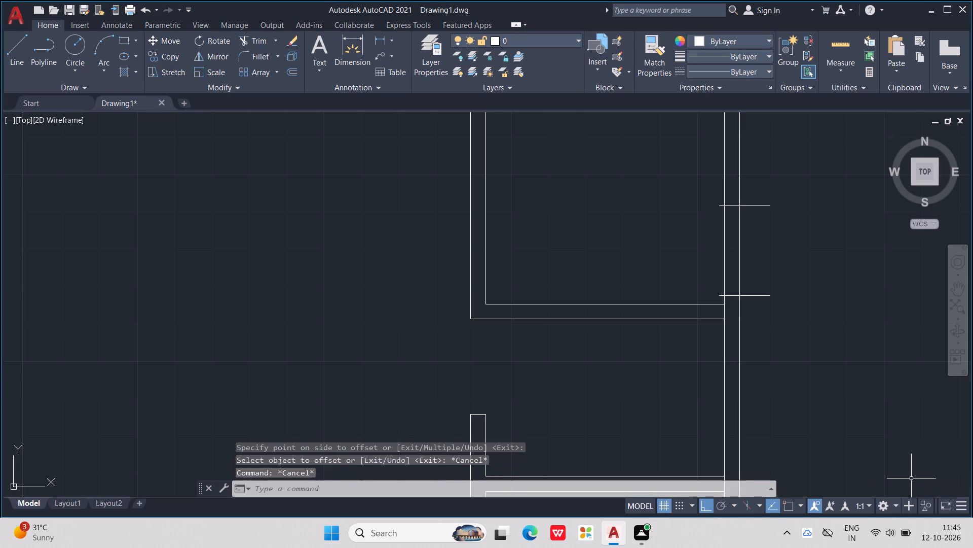
# Trim the right wall's room-side line between the two short lines, plus both short lines' ends outside the wall.
pyautogui.write('tr')
pyautogui.press('Return')
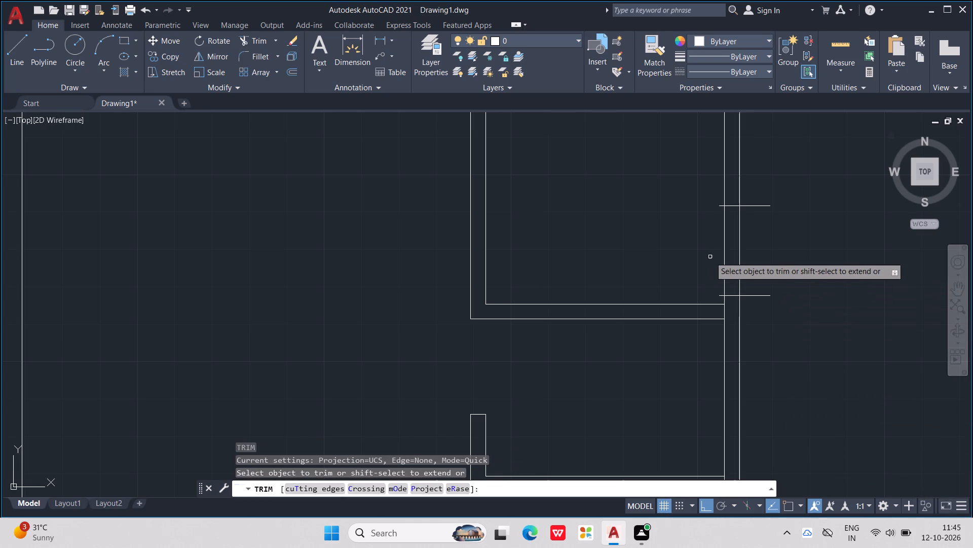
pyautogui.click(721, 250)
pyautogui.click(727, 242)
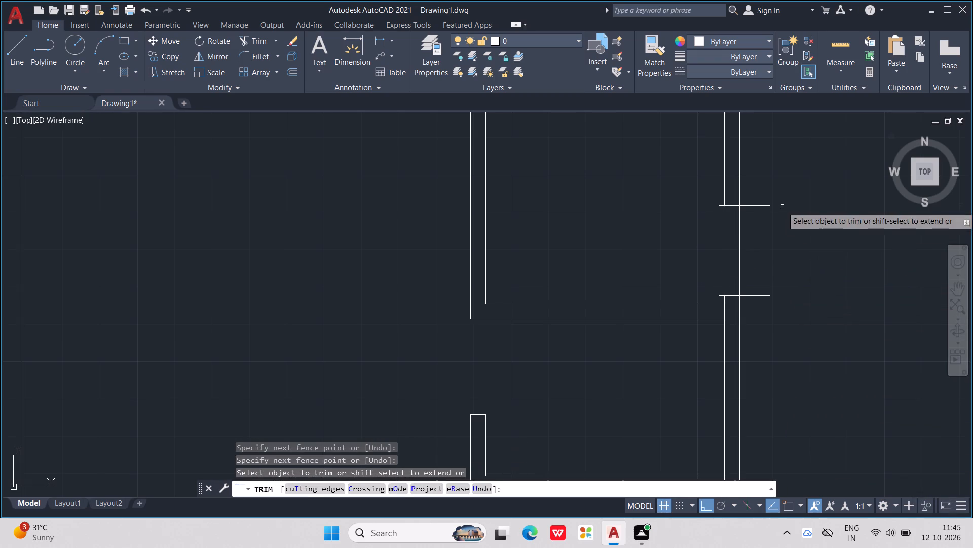
pyautogui.moveTo(767, 197); pyautogui.dragTo(759, 301)
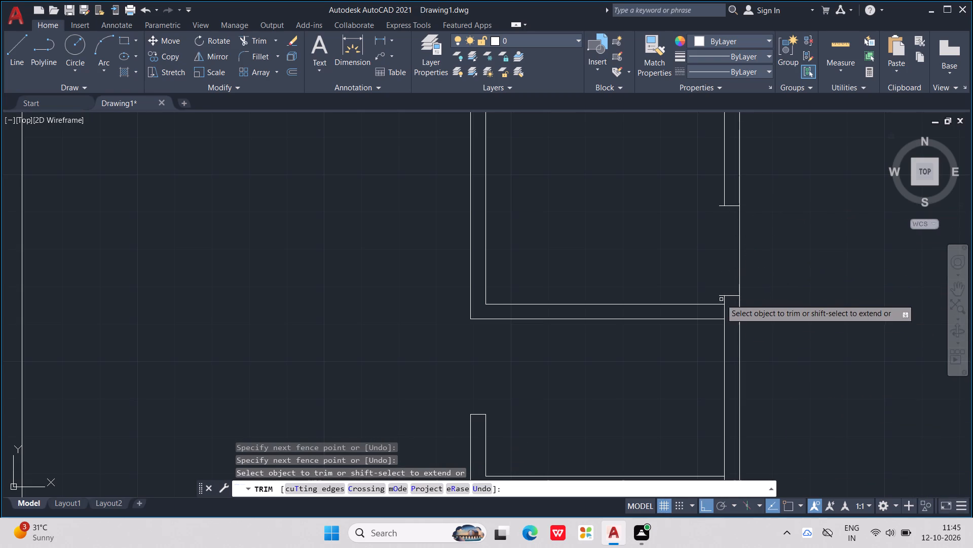
pyautogui.scroll(2, 721, 293)
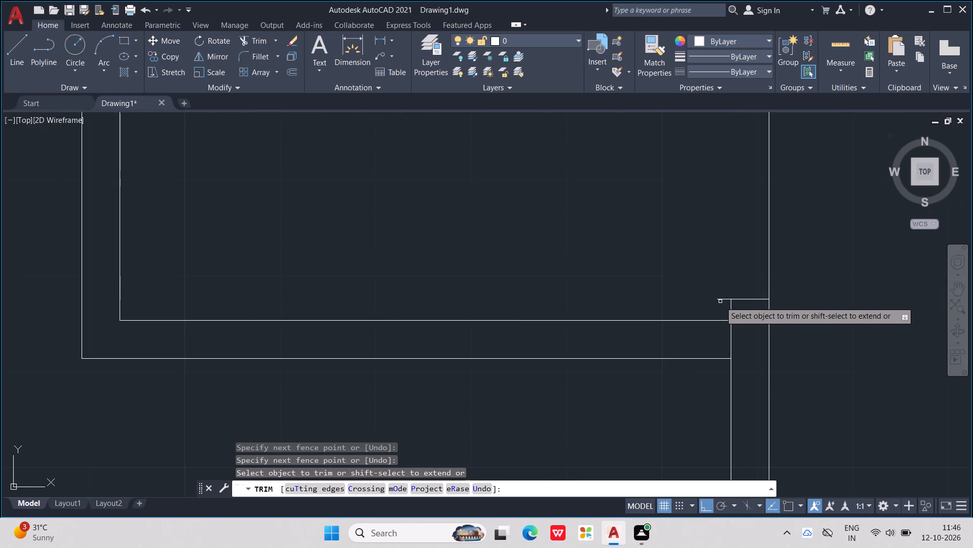
pyautogui.click(721, 302)
pyautogui.scroll(-1, 728, 284)
pyautogui.click(722, 270)
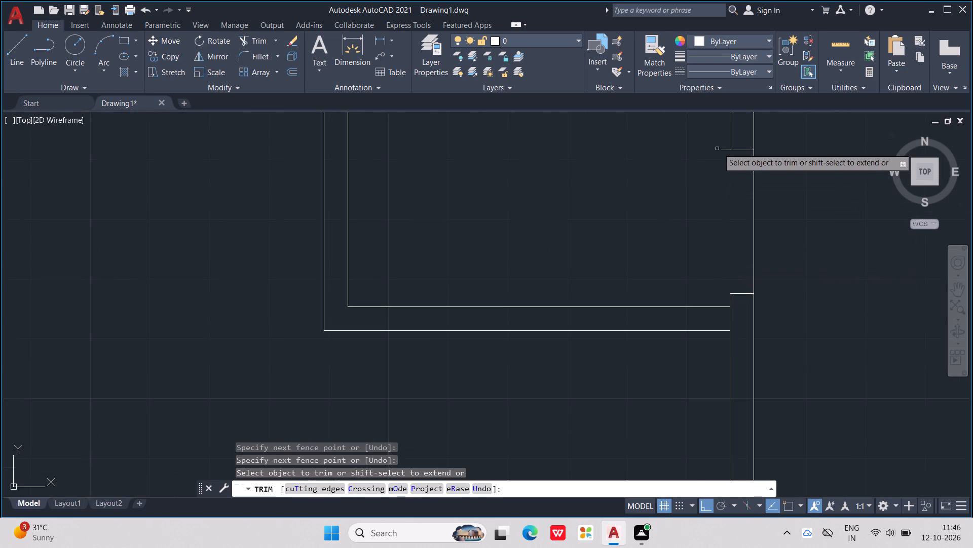
pyautogui.click(722, 149)
pyautogui.scroll(-3, 708, 184)
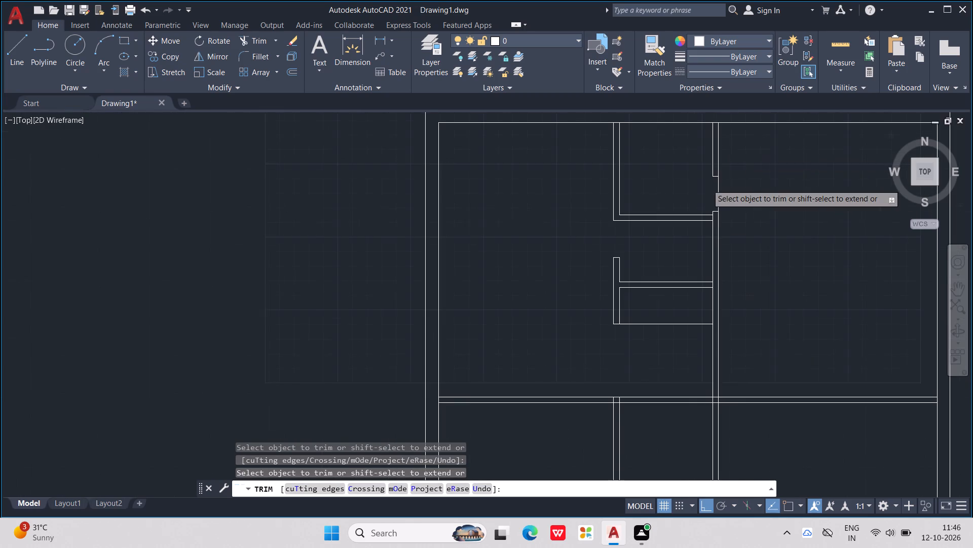
pyautogui.press('Escape')
# Draw a door leaf 2' long and 1" thick from the outer corner of the right-wall opening's lower jamb into the upper small room.
pyautogui.press('l')
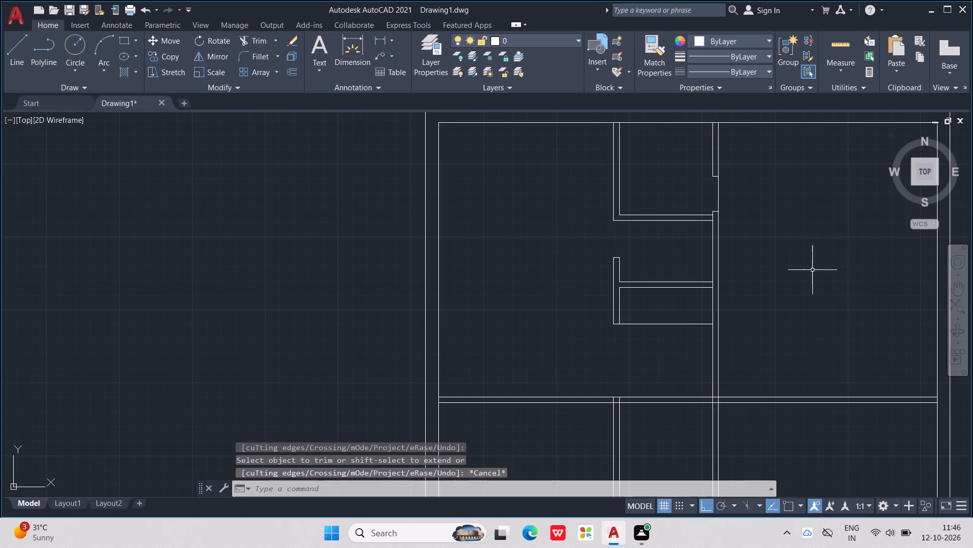
pyautogui.press('Return')
pyautogui.scroll(6, 710, 214)
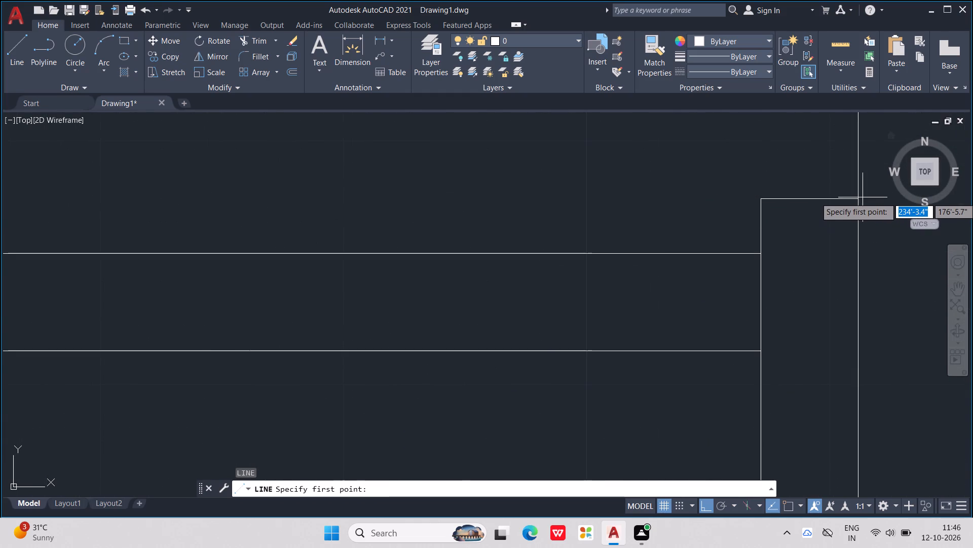
pyautogui.scroll(4, 857, 203)
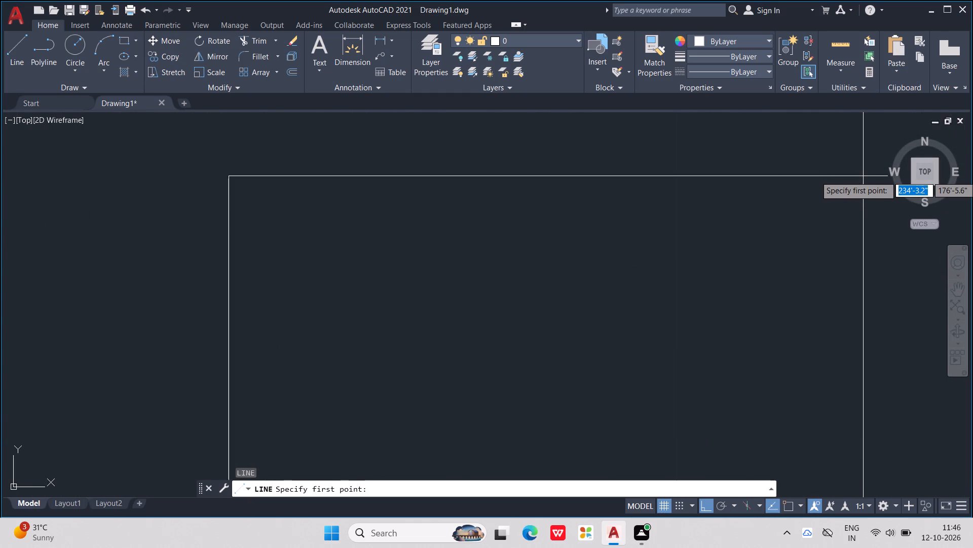
pyautogui.click(863, 176)
pyautogui.scroll(-4, 550, 179)
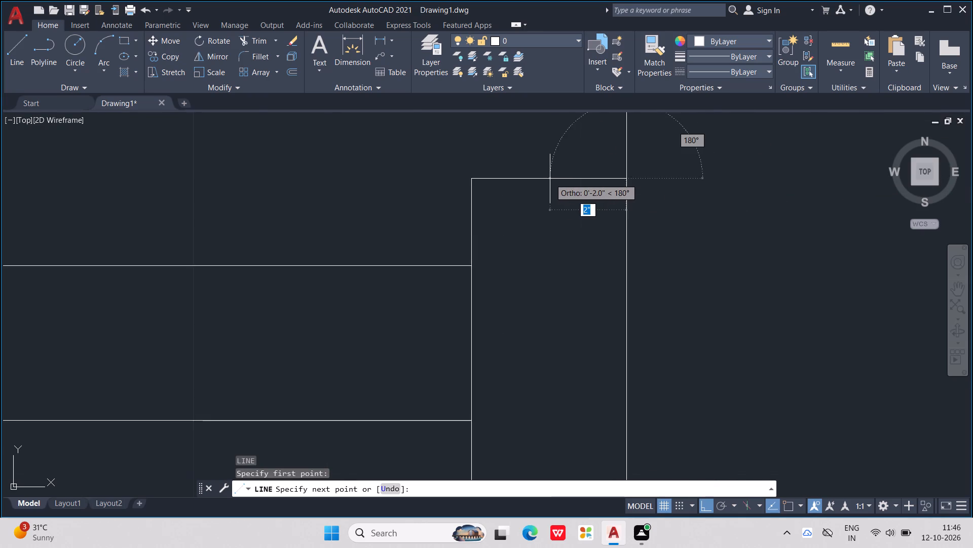
pyautogui.scroll(-1, 550, 179)
pyautogui.moveTo(441, 171); pyautogui.dragTo(583, 213, button='middle')
pyautogui.scroll(-1, 446, 172)
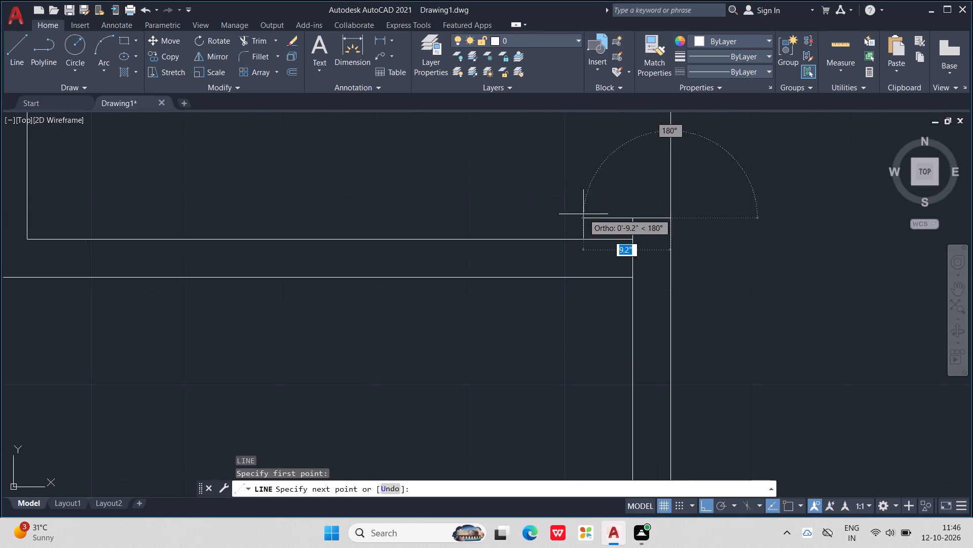
pyautogui.write("2'")
pyautogui.press('Return')
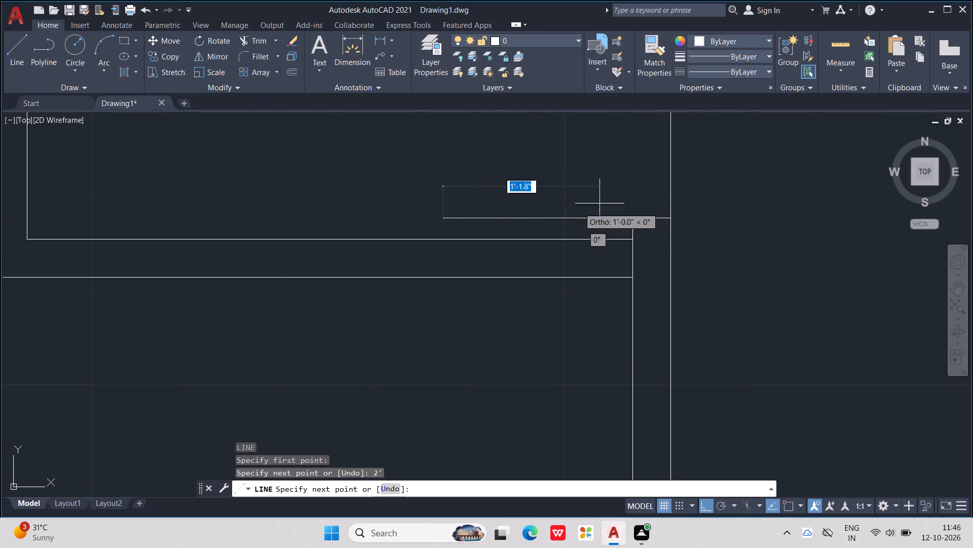
pyautogui.scroll(-2, 483, 118)
pyautogui.moveTo(483, 118); pyautogui.dragTo(483, 282, button='middle')
pyautogui.scroll(1, 483, 282)
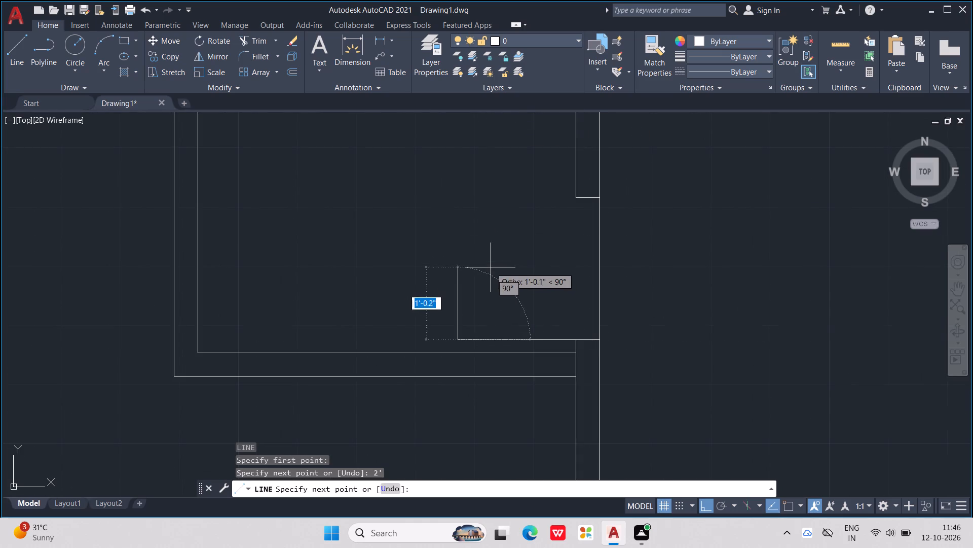
pyautogui.press('1')
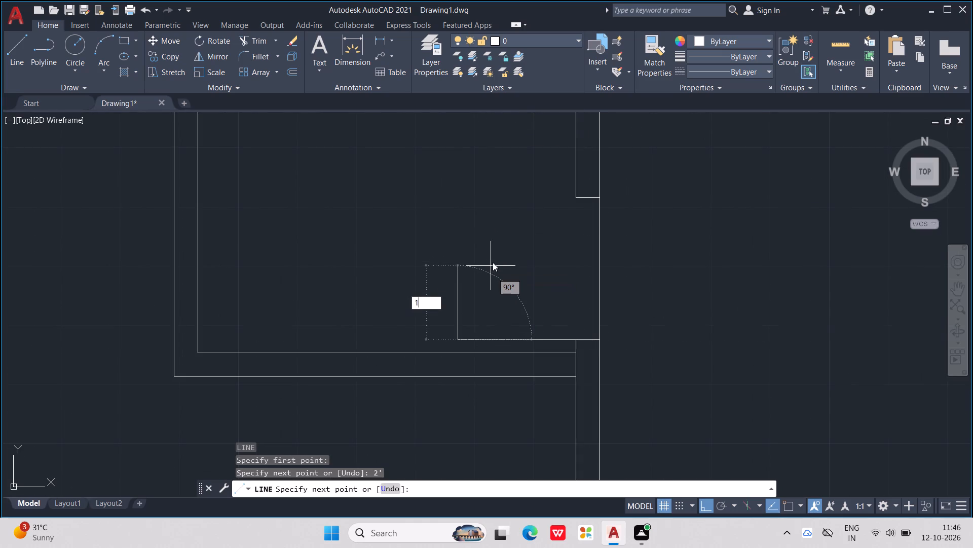
pyautogui.hotkey('shift', '"')
pyautogui.press('Return')
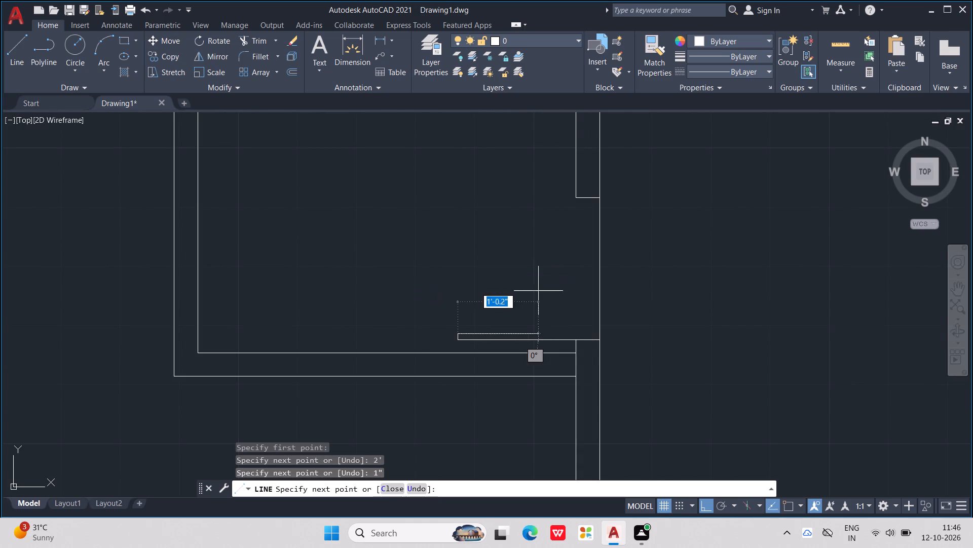
pyautogui.click(600, 332)
pyautogui.scroll(2, 600, 332)
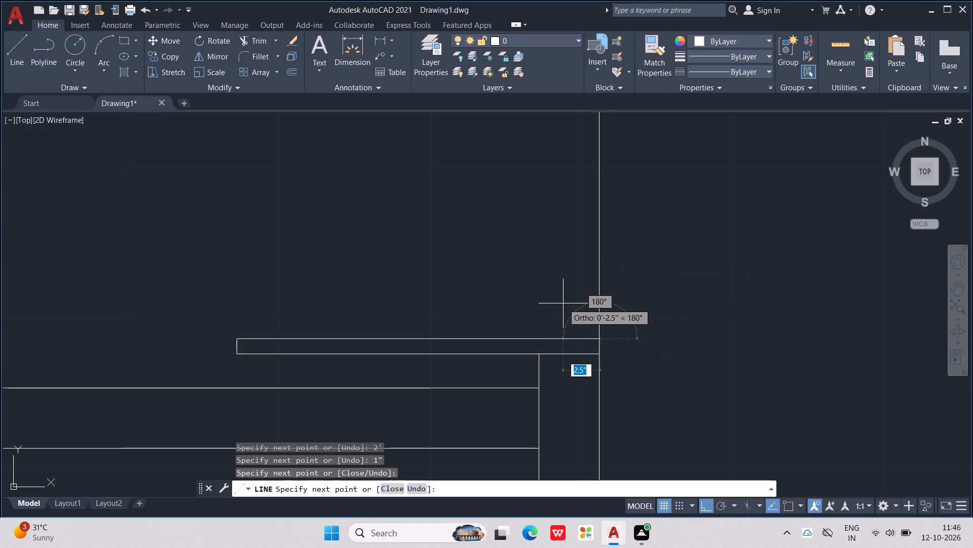
pyautogui.press('Escape')
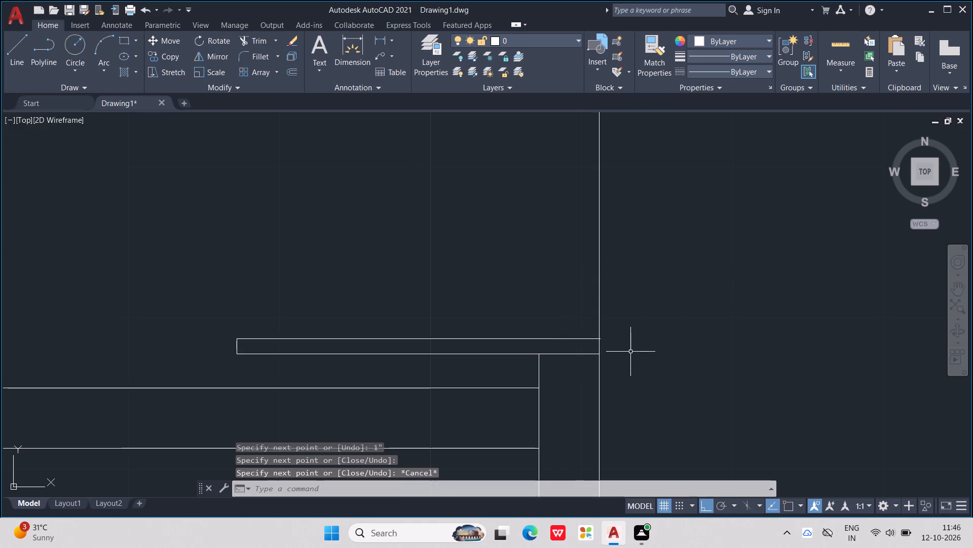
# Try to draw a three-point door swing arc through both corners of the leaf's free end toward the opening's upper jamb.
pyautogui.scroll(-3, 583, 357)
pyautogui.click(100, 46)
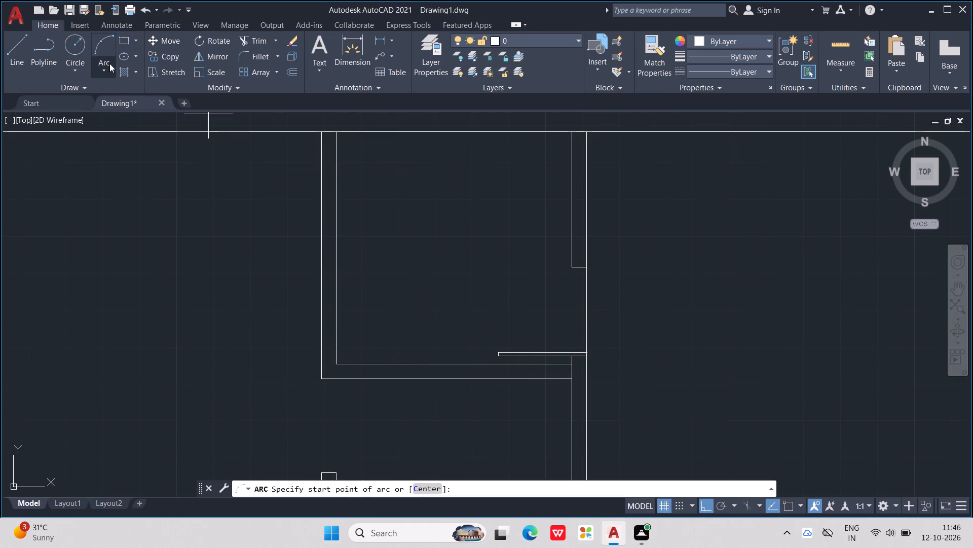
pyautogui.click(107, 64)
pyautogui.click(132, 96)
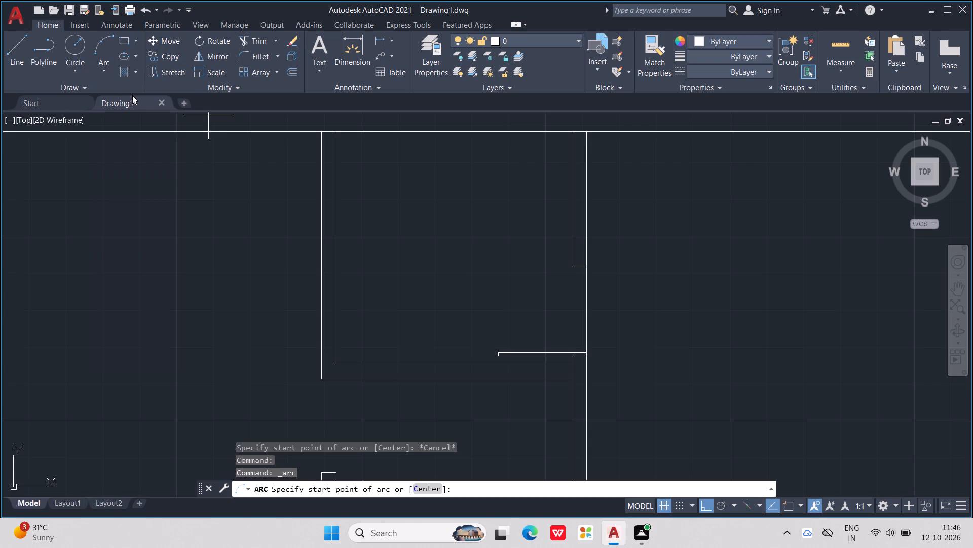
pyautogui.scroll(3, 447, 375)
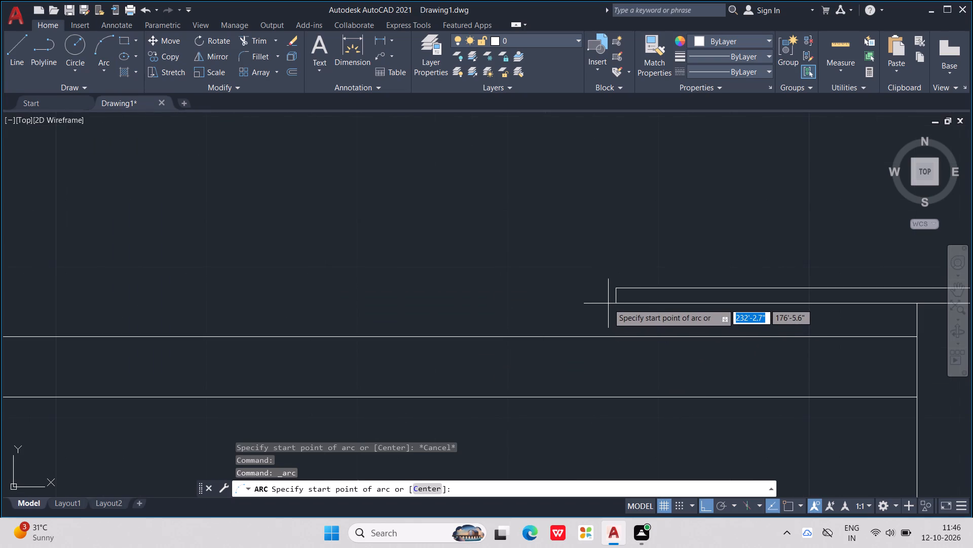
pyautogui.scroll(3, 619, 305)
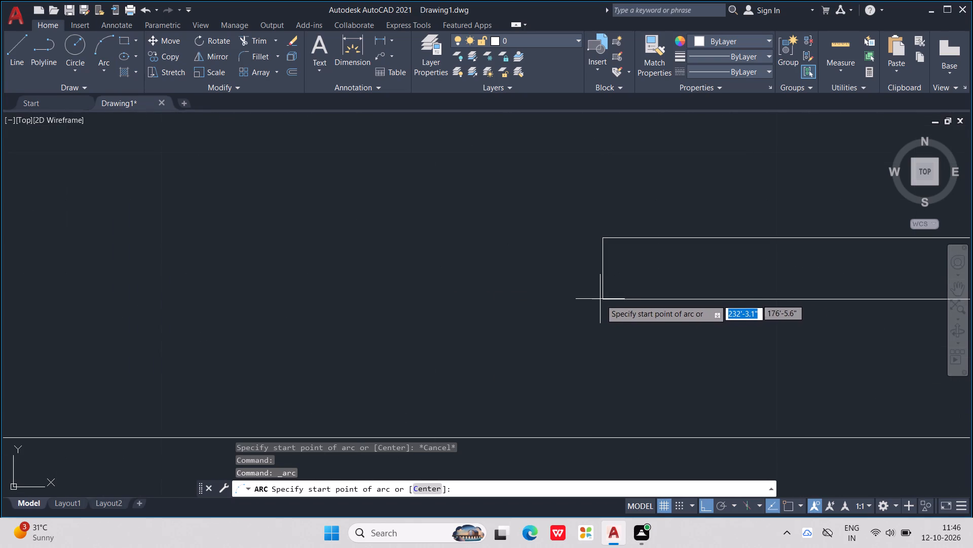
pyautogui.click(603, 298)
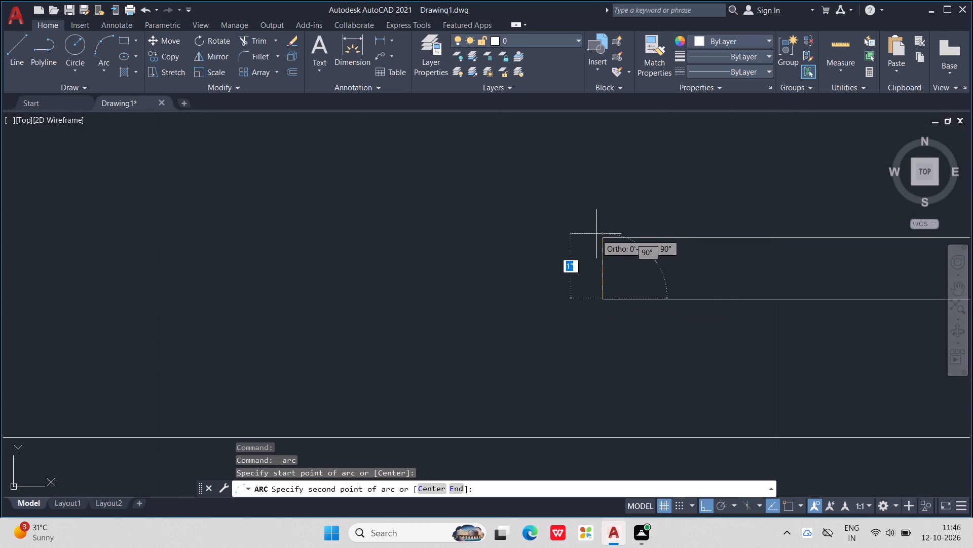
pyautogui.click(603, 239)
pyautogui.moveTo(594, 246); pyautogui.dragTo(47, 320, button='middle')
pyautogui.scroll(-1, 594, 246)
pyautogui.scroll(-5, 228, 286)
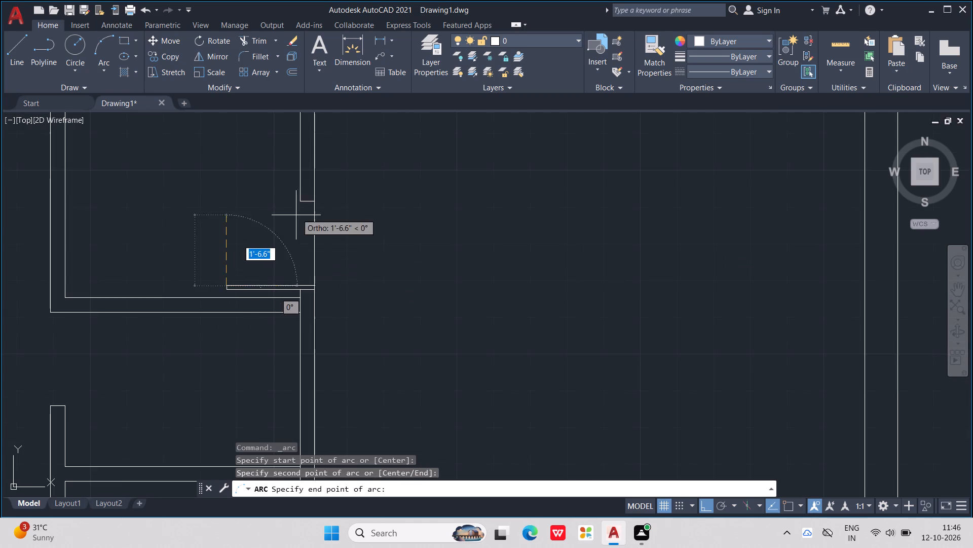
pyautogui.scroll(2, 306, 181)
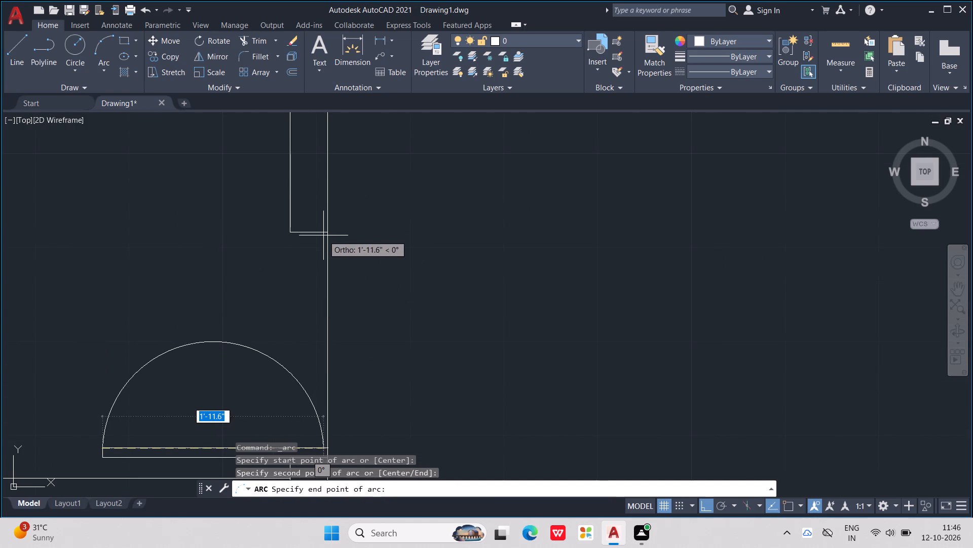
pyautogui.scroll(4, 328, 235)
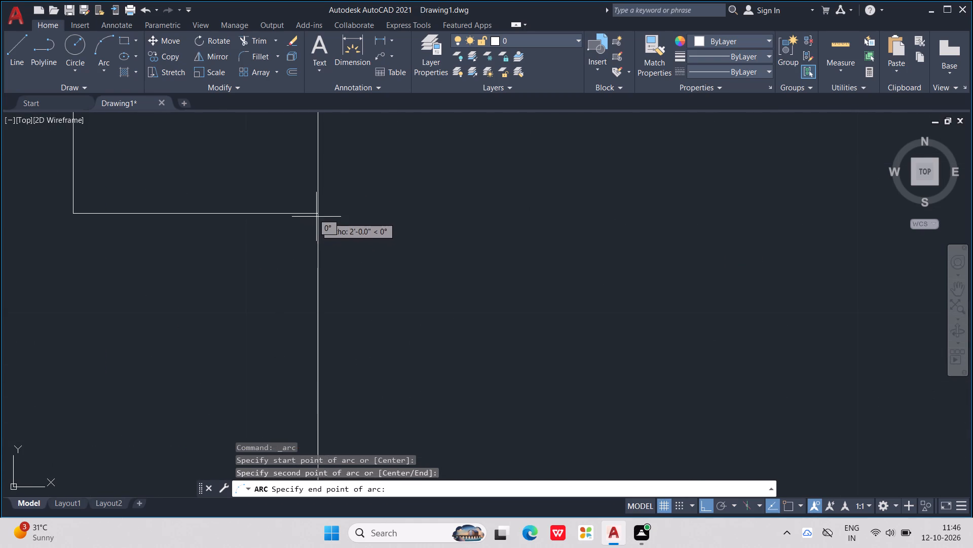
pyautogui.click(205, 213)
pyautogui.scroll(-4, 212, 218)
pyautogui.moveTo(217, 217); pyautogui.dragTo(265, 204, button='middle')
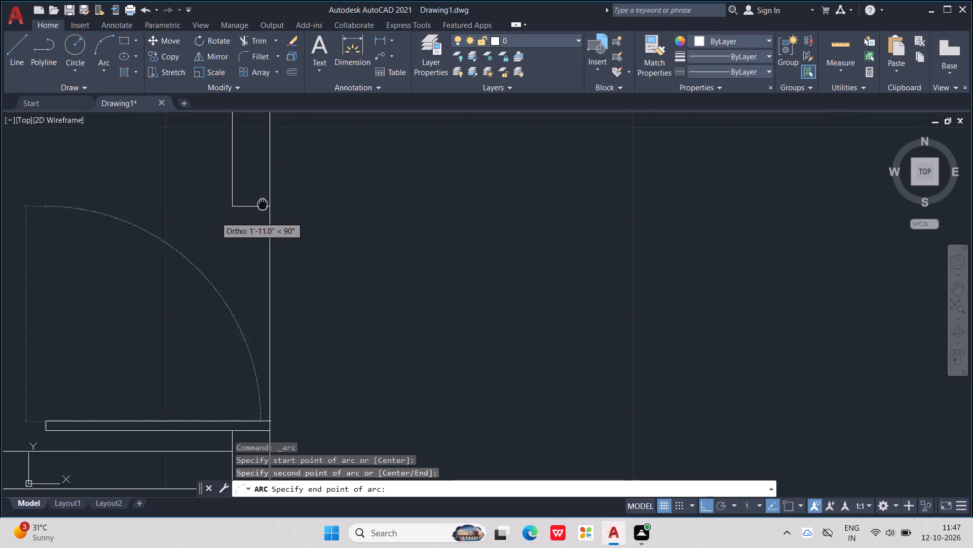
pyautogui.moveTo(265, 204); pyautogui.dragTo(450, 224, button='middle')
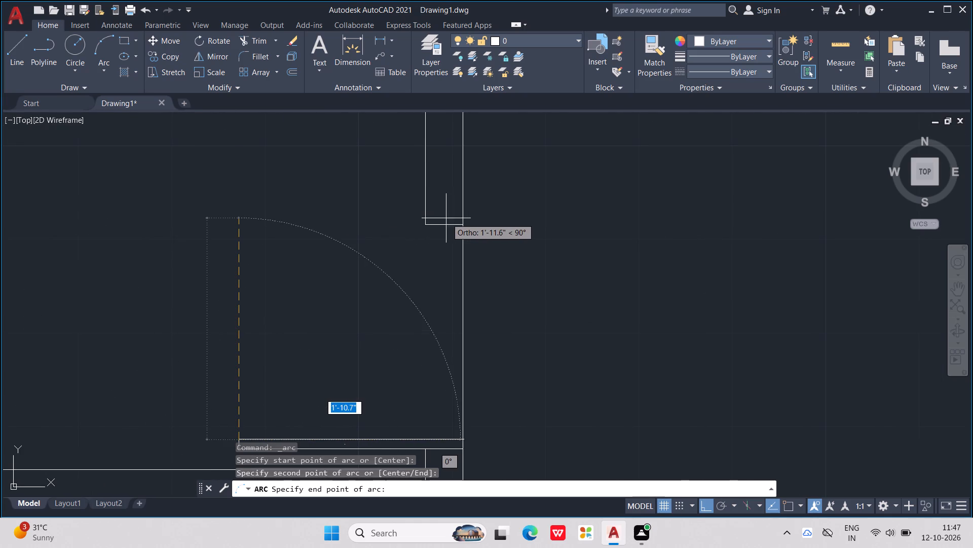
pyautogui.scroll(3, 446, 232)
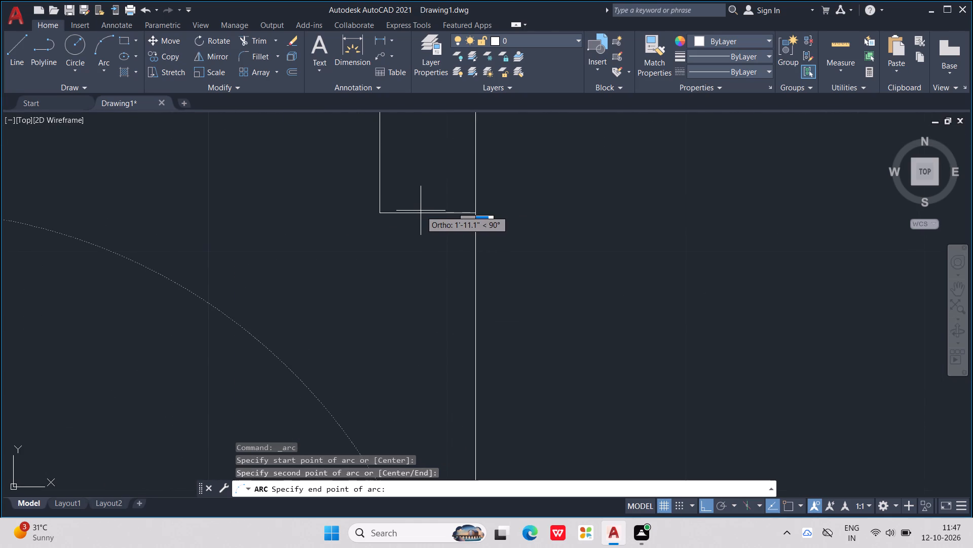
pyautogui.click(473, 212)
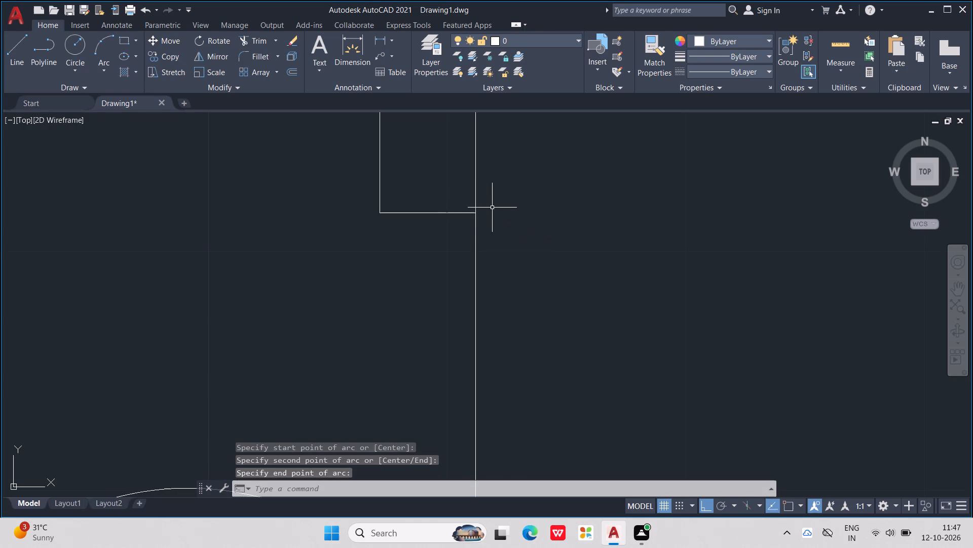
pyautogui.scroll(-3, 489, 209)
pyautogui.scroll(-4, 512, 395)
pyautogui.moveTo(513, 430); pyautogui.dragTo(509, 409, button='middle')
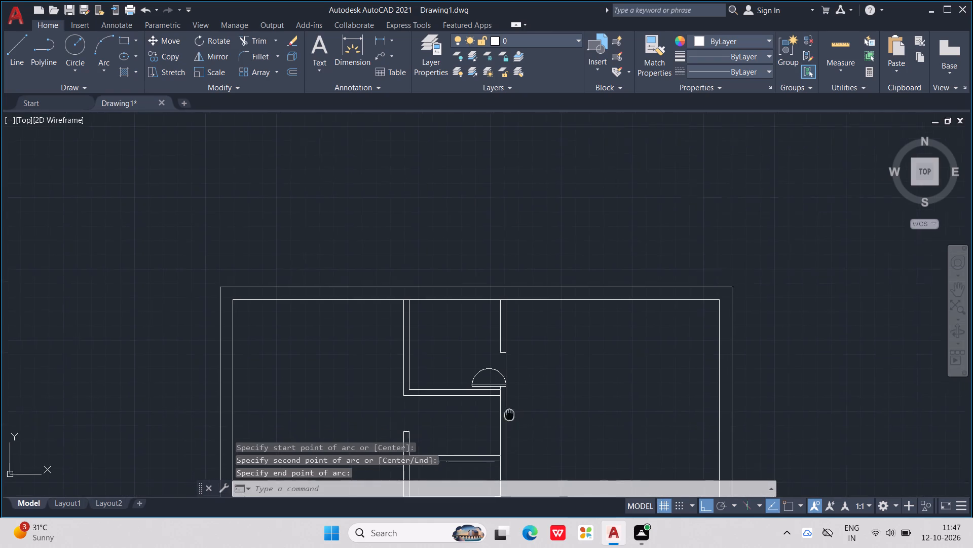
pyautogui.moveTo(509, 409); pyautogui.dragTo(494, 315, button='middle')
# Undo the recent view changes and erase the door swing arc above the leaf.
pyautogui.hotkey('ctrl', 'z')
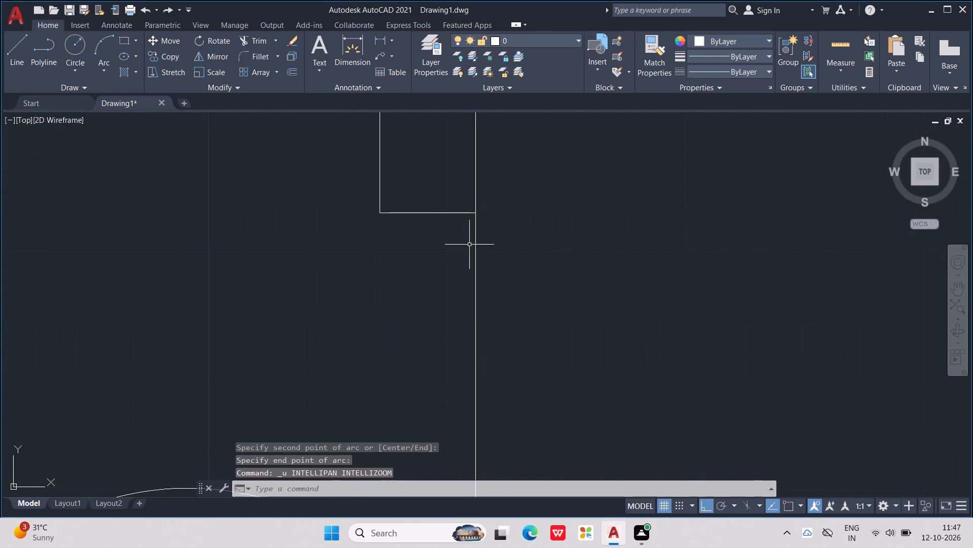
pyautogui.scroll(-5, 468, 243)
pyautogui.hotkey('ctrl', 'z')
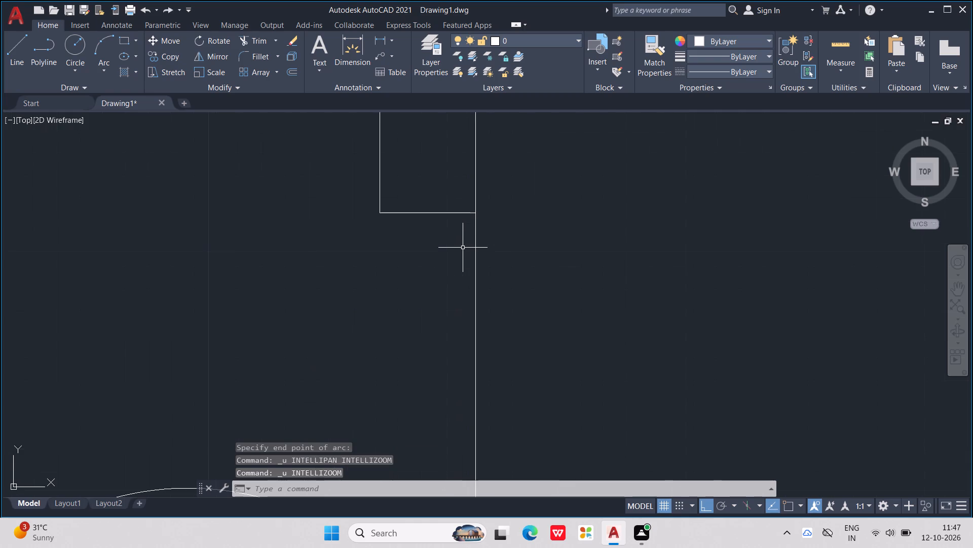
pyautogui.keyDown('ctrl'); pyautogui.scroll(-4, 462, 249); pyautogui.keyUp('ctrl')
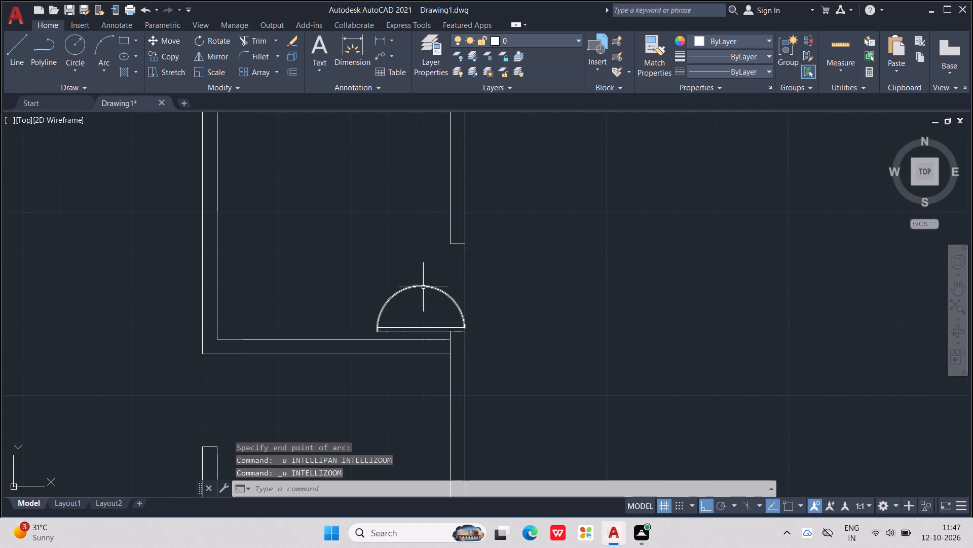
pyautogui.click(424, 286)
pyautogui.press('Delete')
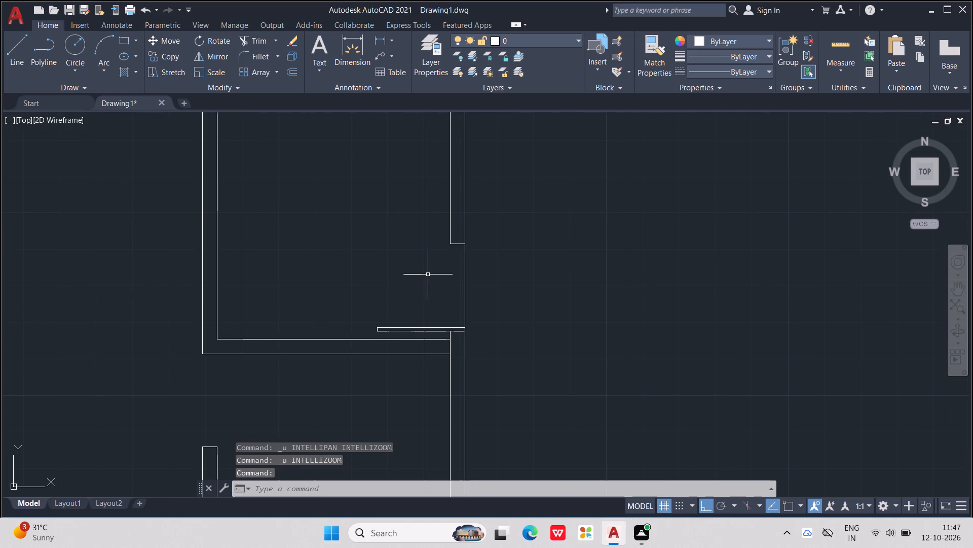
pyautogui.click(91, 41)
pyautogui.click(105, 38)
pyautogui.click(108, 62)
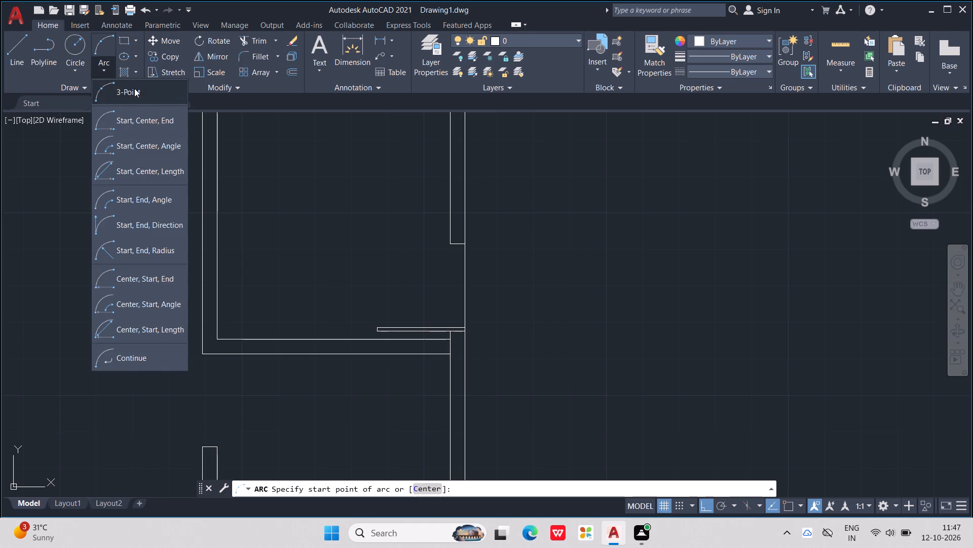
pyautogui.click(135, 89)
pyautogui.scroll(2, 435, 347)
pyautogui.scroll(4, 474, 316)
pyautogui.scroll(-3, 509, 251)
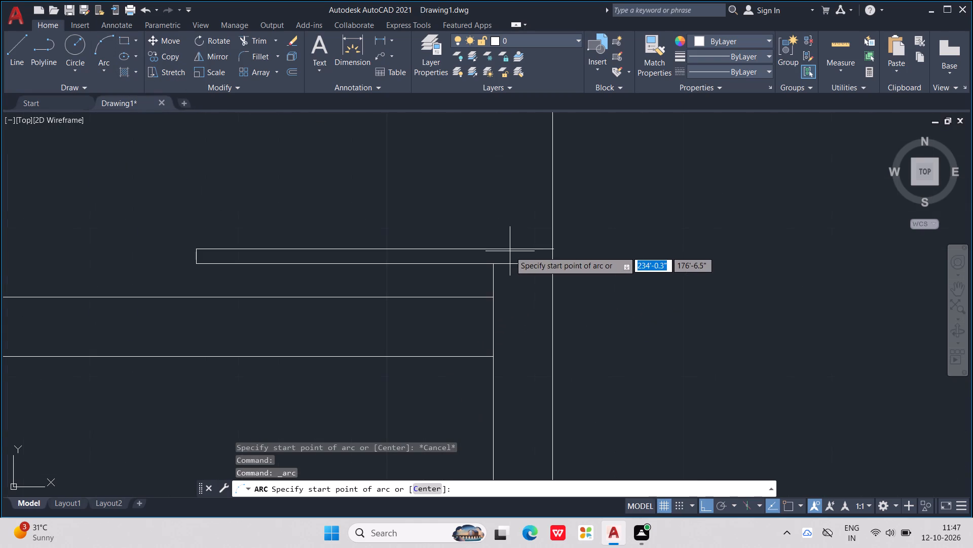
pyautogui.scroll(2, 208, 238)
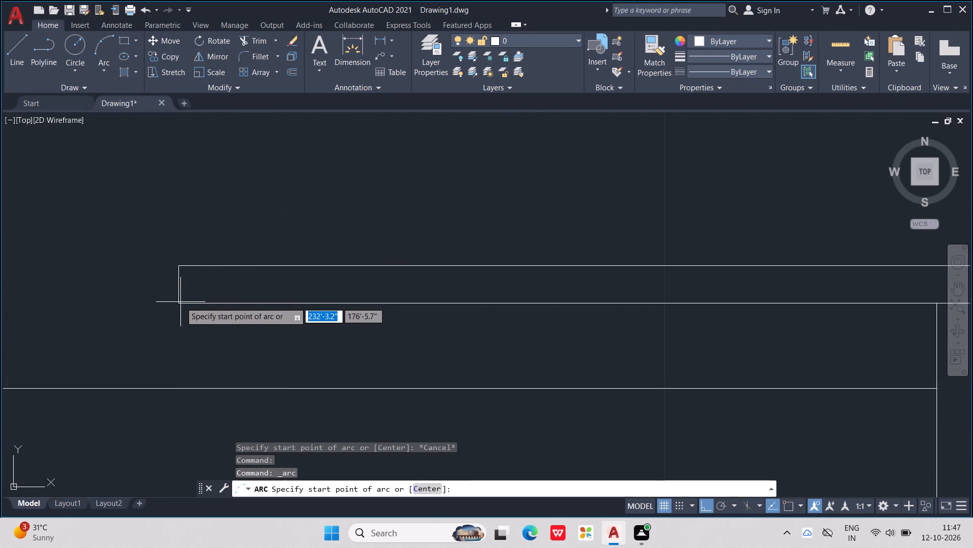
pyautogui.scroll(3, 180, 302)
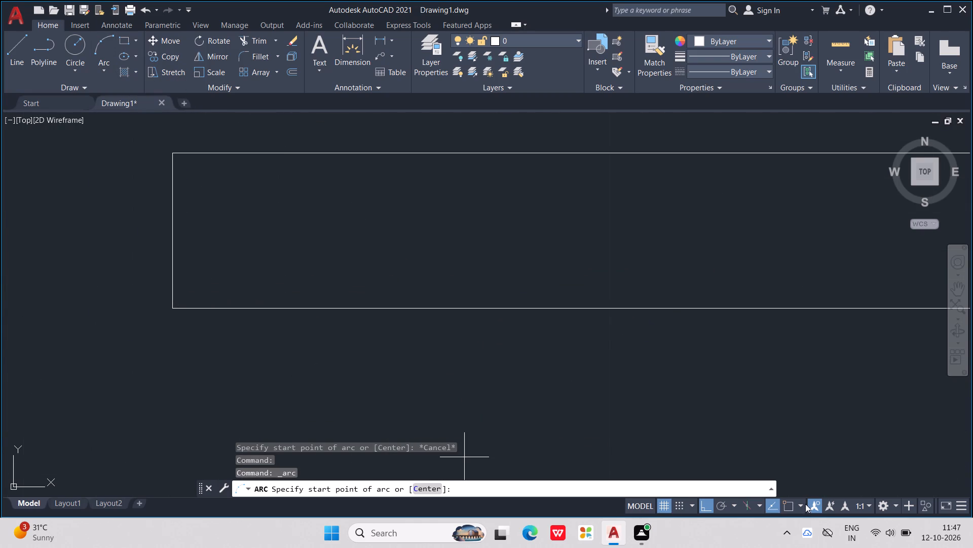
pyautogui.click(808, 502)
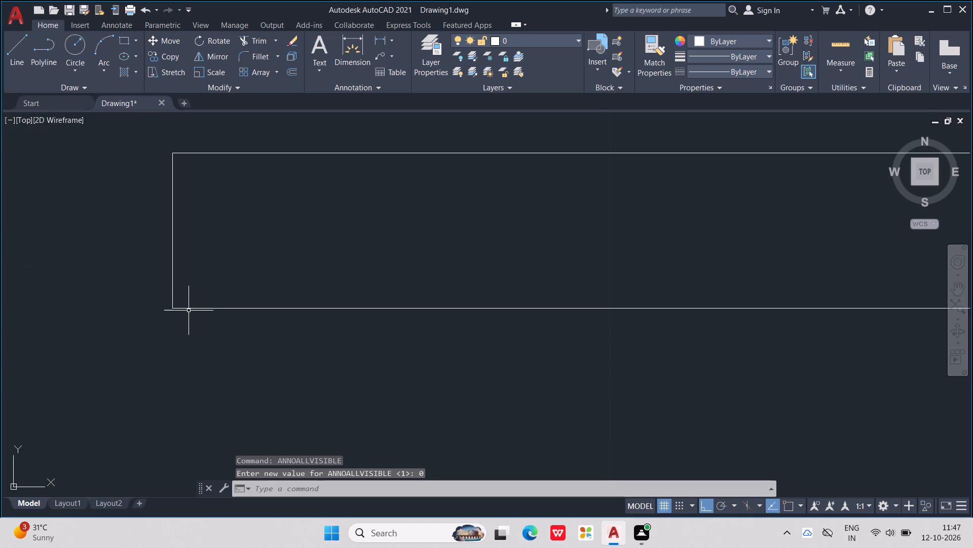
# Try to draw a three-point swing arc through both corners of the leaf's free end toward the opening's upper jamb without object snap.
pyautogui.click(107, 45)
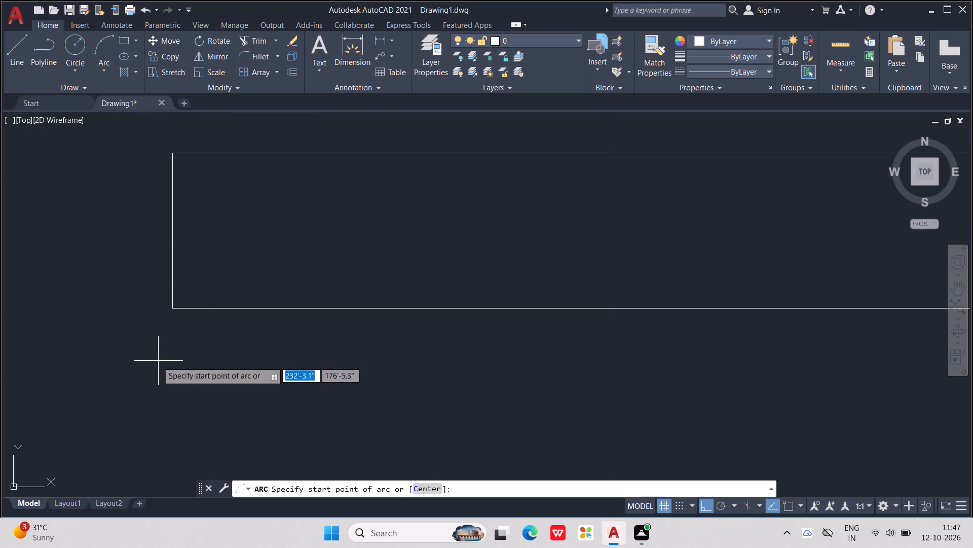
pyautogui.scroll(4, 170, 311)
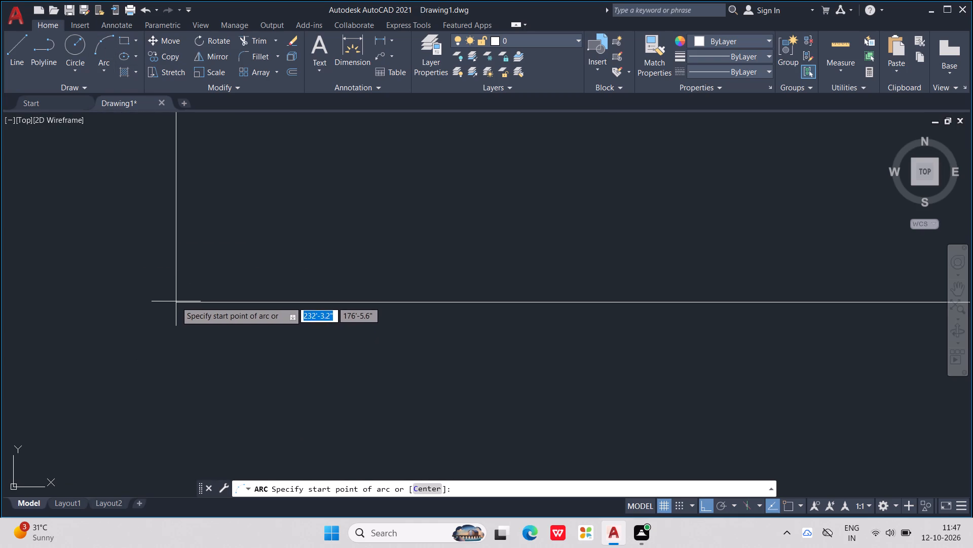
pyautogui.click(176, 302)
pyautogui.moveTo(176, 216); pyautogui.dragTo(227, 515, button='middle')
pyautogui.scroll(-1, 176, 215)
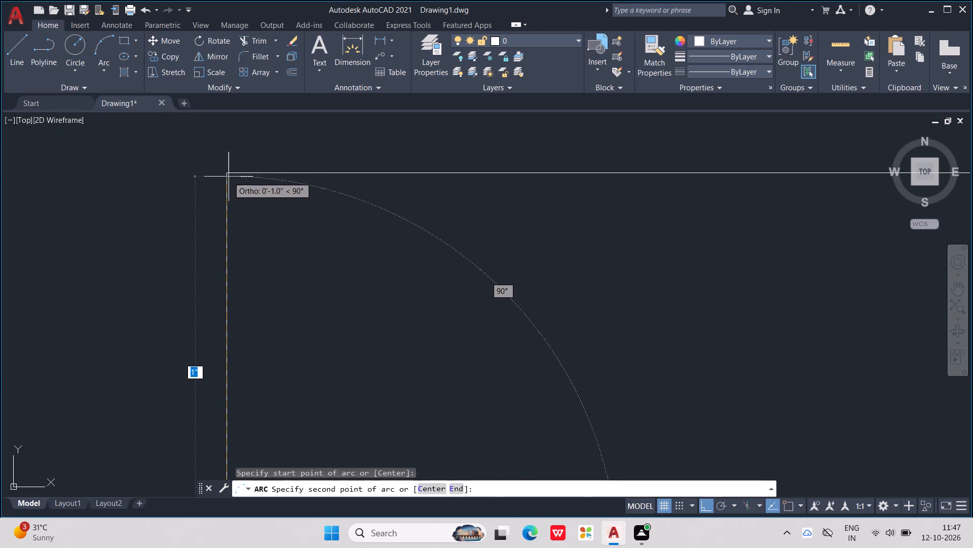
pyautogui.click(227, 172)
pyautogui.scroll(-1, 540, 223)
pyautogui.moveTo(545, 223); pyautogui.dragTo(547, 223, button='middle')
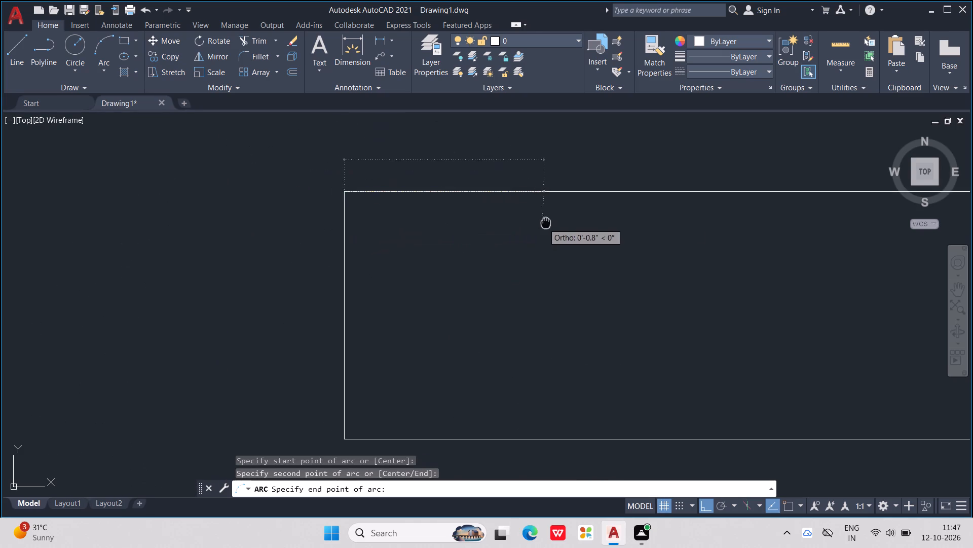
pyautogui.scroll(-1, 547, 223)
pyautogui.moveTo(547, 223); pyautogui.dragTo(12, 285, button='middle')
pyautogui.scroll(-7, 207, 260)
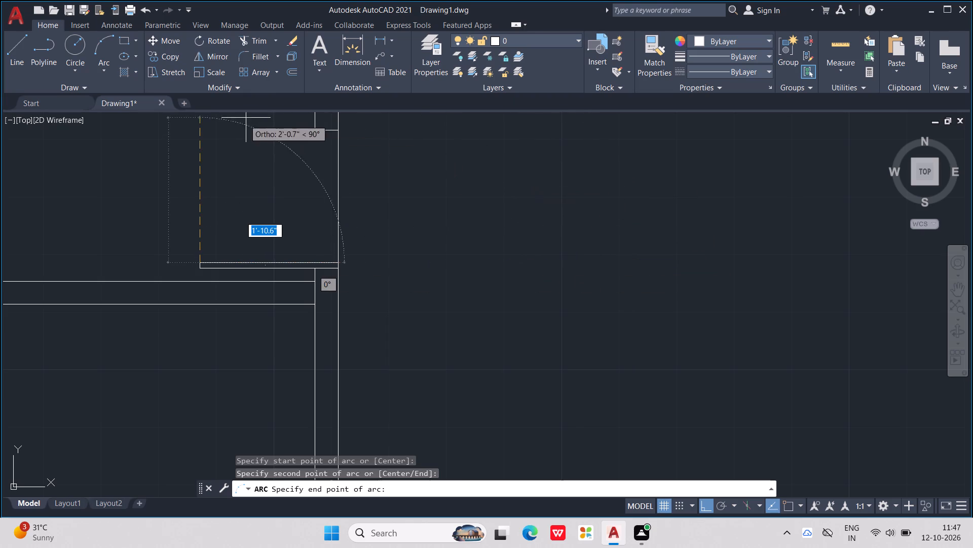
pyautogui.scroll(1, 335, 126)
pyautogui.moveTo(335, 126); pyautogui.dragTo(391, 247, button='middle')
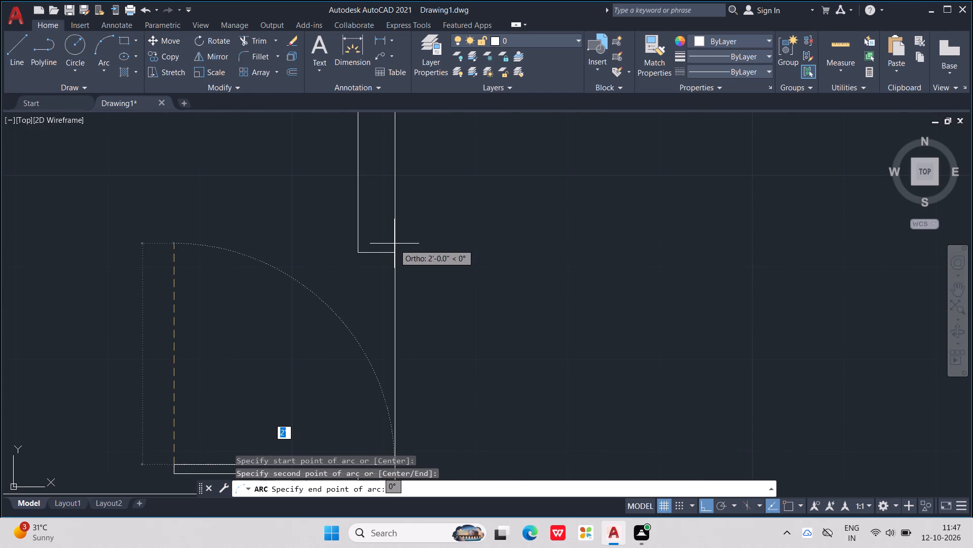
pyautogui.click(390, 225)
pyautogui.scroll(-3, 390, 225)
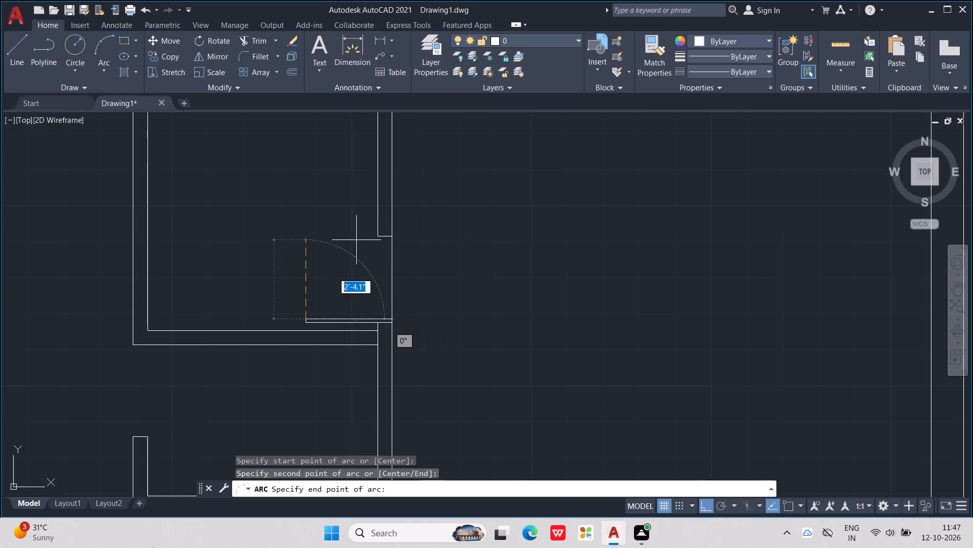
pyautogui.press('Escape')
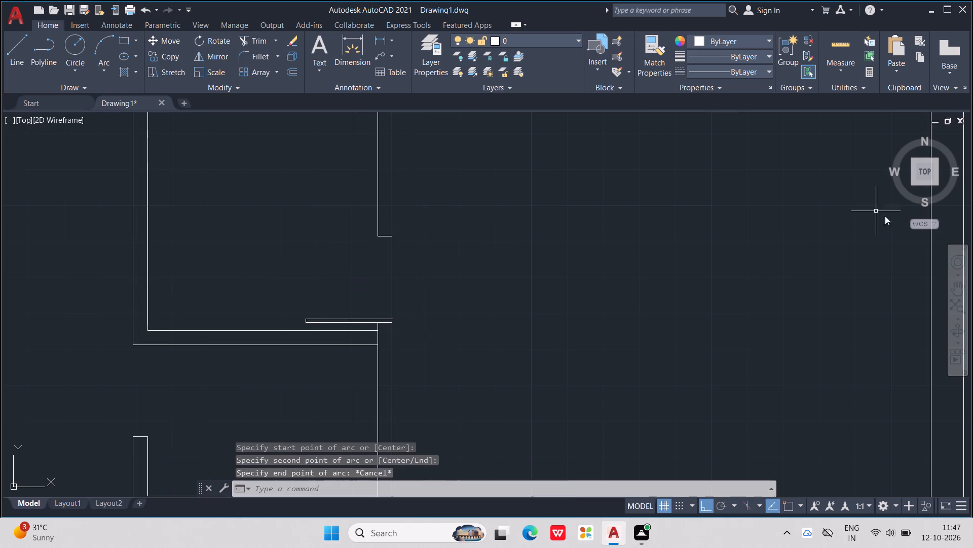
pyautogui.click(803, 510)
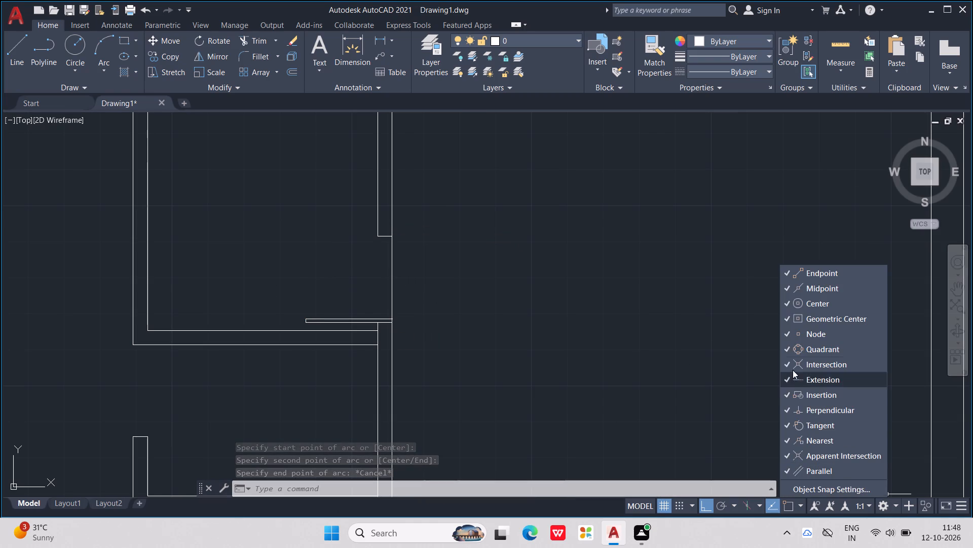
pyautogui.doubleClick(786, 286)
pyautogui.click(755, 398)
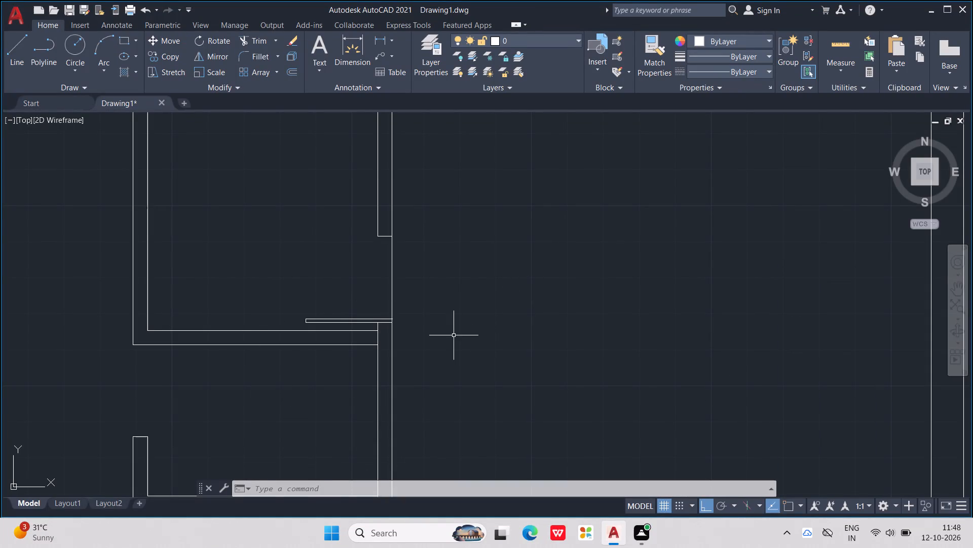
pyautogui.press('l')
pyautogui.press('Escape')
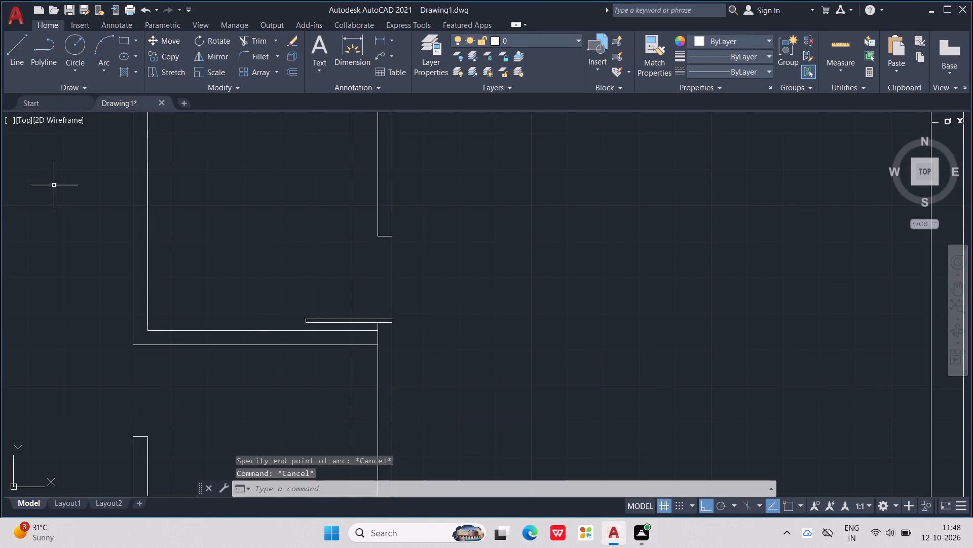
# With object snap on, draw a three-point swing arc through the leaf's lower and upper free-end corners to the midpoint of the upper jamb.
pyautogui.click(108, 71)
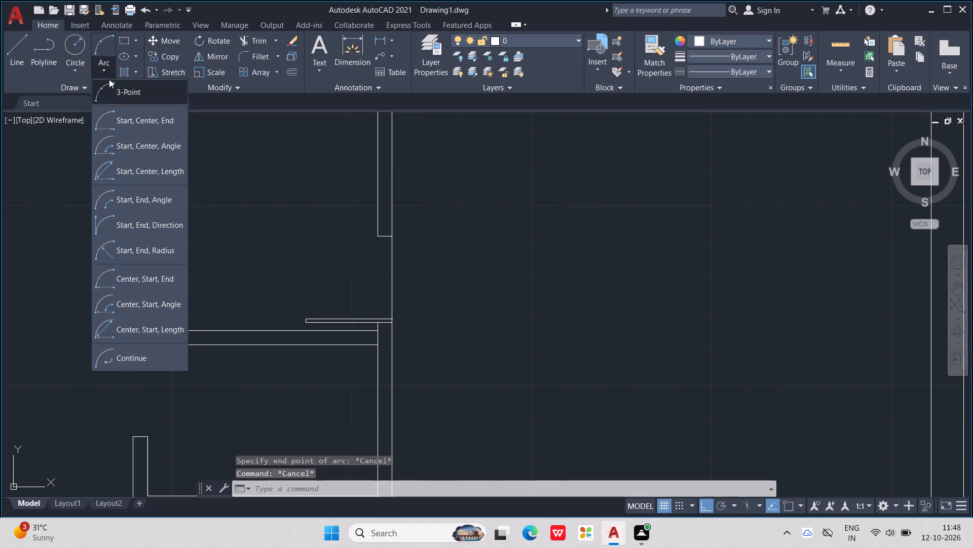
pyautogui.click(110, 92)
pyautogui.scroll(1, 279, 348)
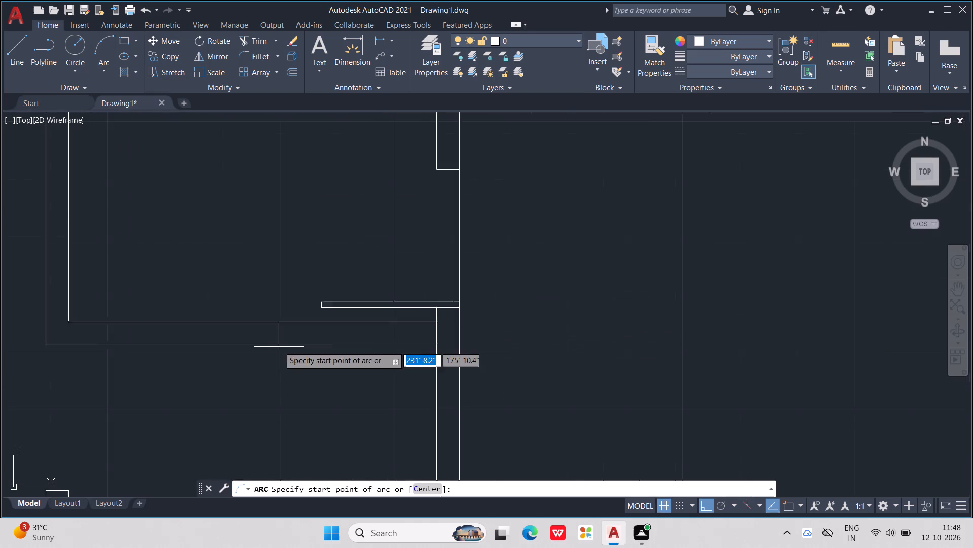
pyautogui.scroll(2, 279, 346)
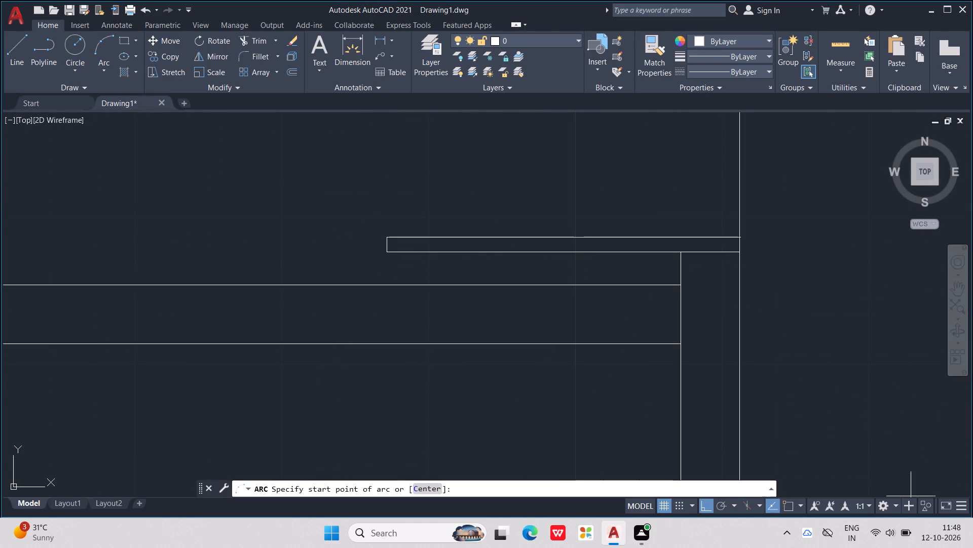
pyautogui.click(801, 509)
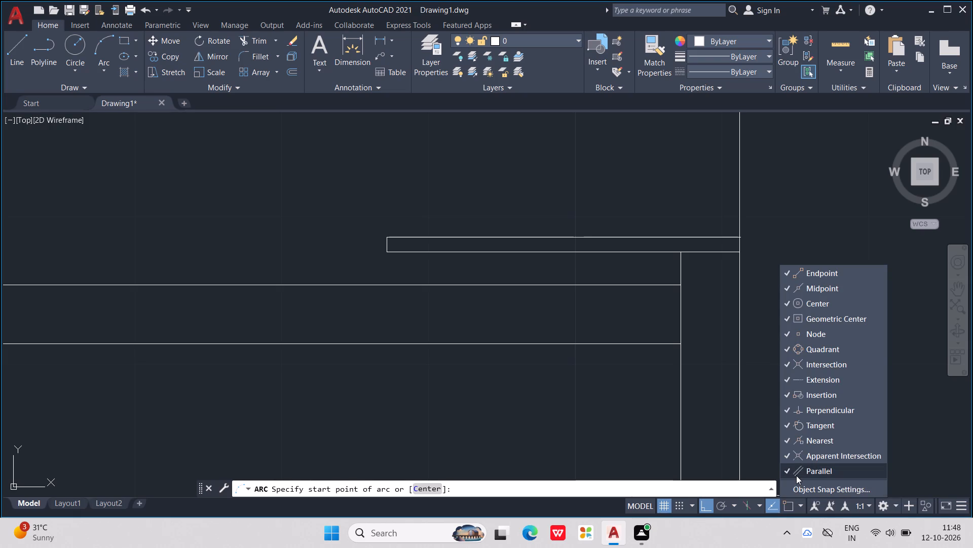
pyautogui.click(787, 507)
pyautogui.click(785, 503)
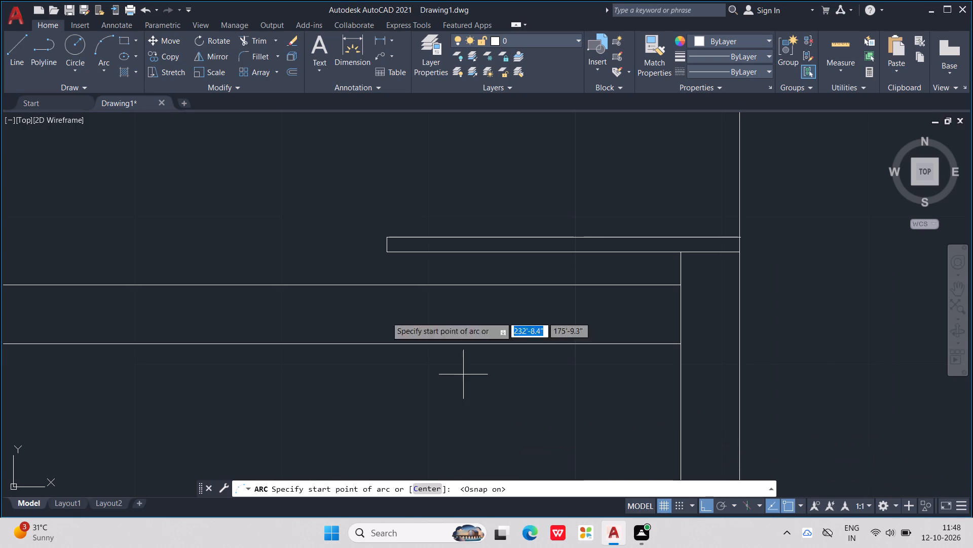
pyautogui.click(390, 254)
pyautogui.click(386, 236)
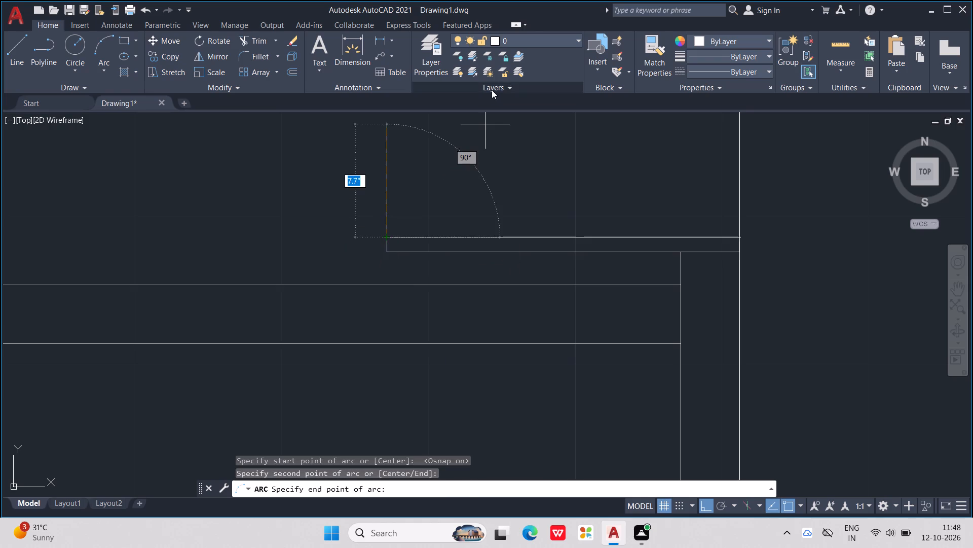
pyautogui.scroll(-1, 492, 90)
pyautogui.moveTo(490, 94); pyautogui.dragTo(352, 348, button='middle')
pyautogui.scroll(-4, 396, 254)
pyautogui.scroll(3, 456, 186)
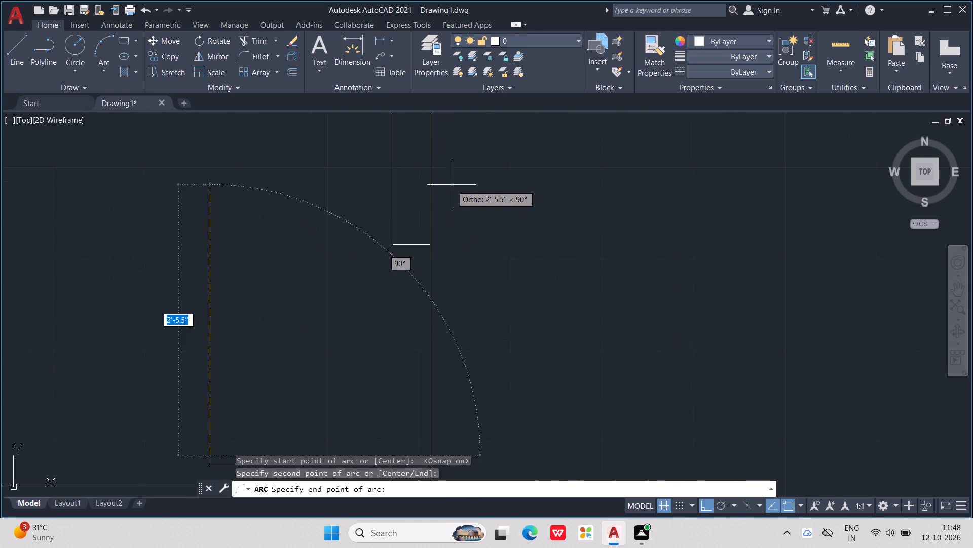
pyautogui.click(413, 243)
pyautogui.press('Escape')
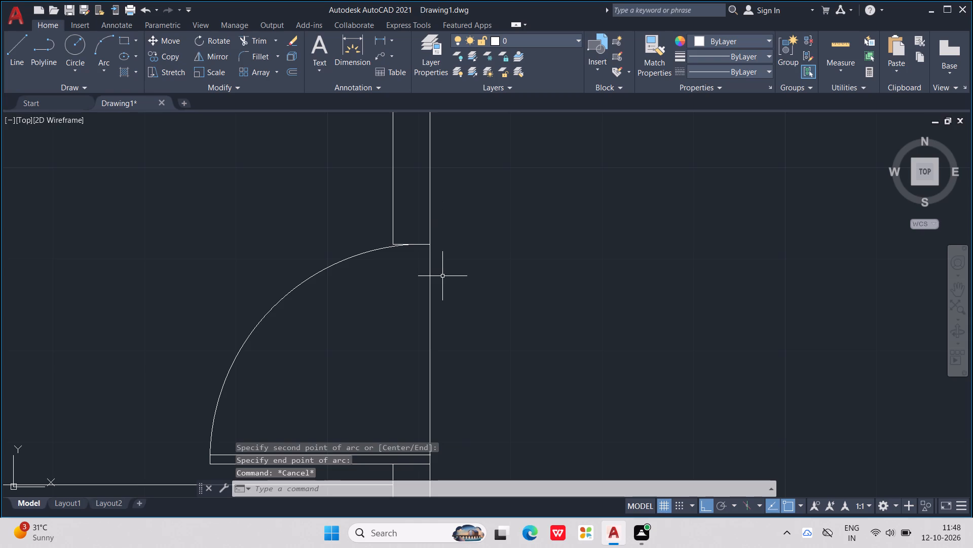
# Examine where the swing arc meets the opening's upper jamb, plus the overall floor plan.
pyautogui.scroll(3, 419, 263)
pyautogui.scroll(2, 373, 201)
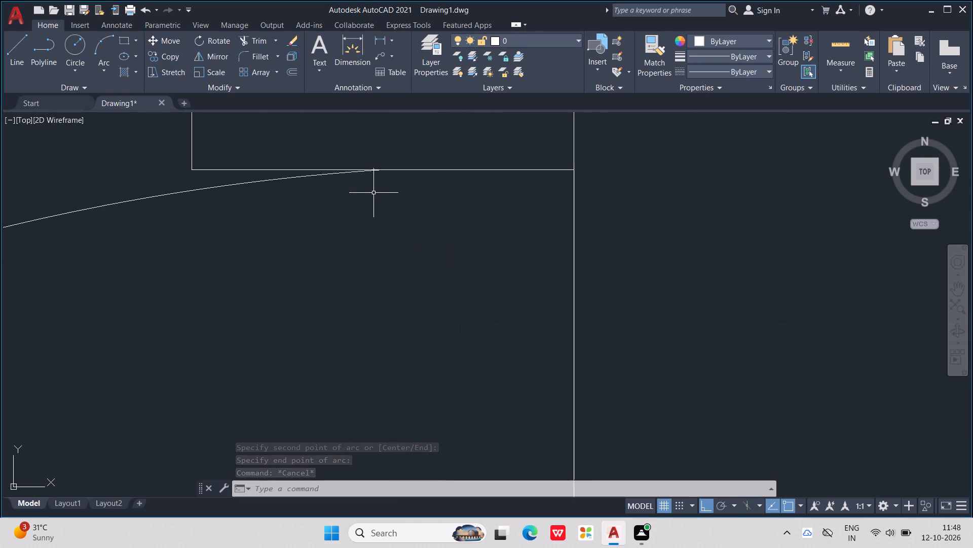
pyautogui.moveTo(372, 191); pyautogui.dragTo(417, 263, button='middle')
pyautogui.scroll(-1, 417, 263)
pyautogui.scroll(8, 420, 247)
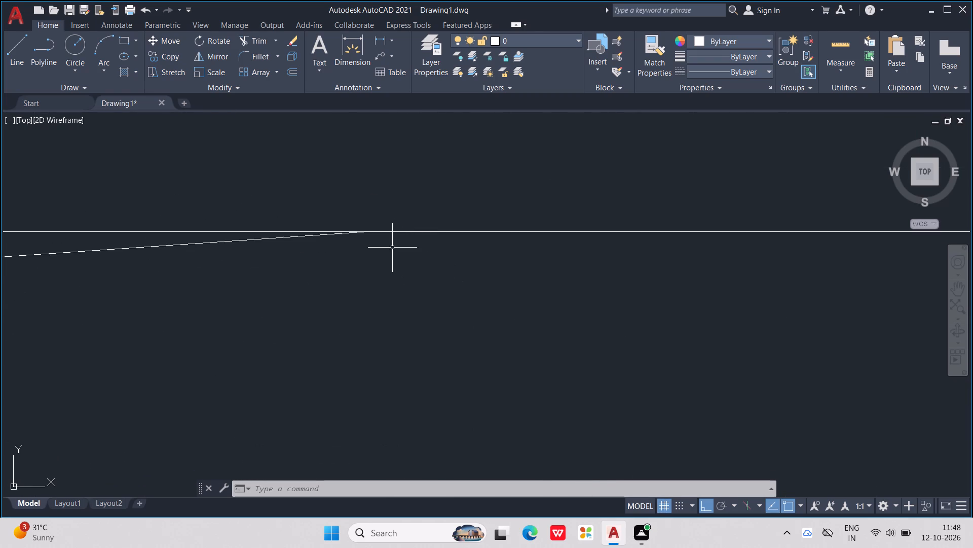
pyautogui.scroll(-15, 394, 244)
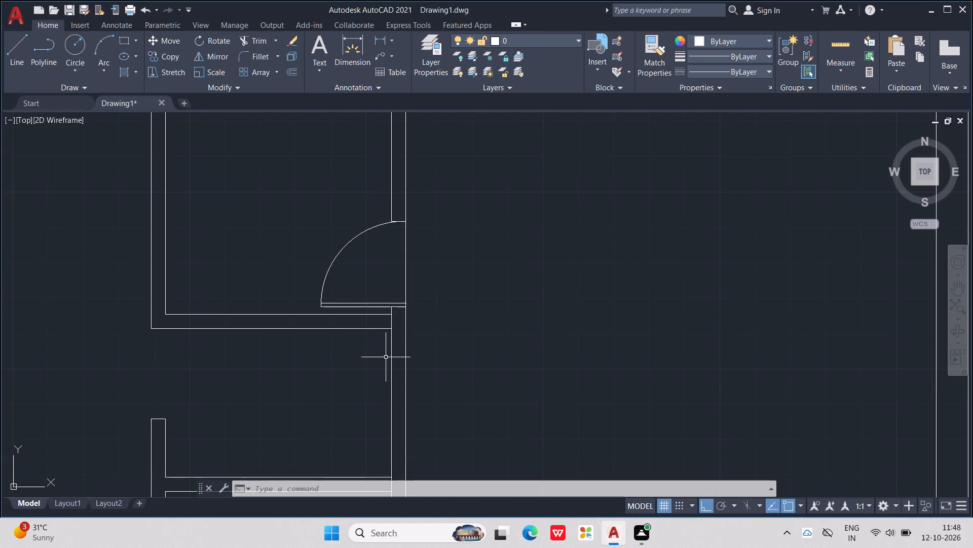
pyautogui.press('Escape')
pyautogui.scroll(-2, 379, 339)
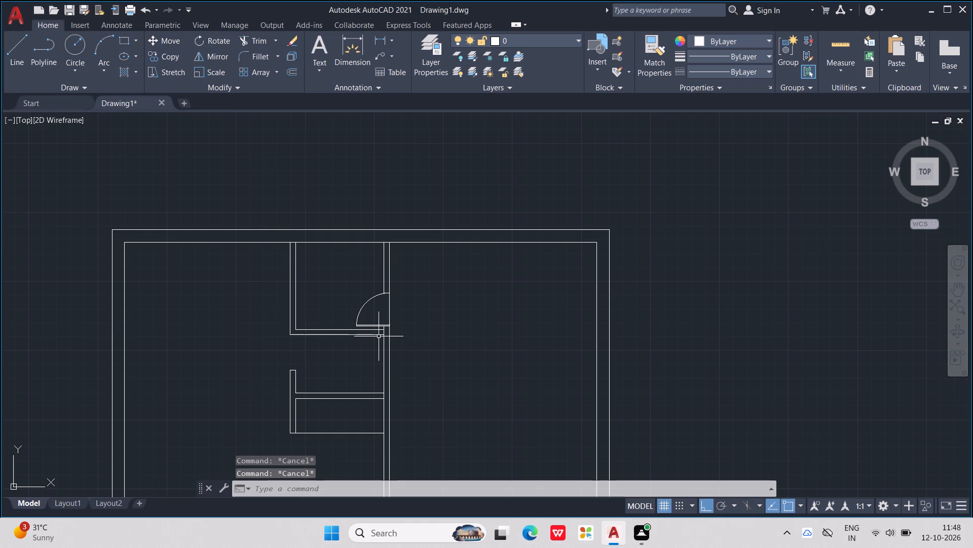
pyautogui.scroll(-3, 356, 349)
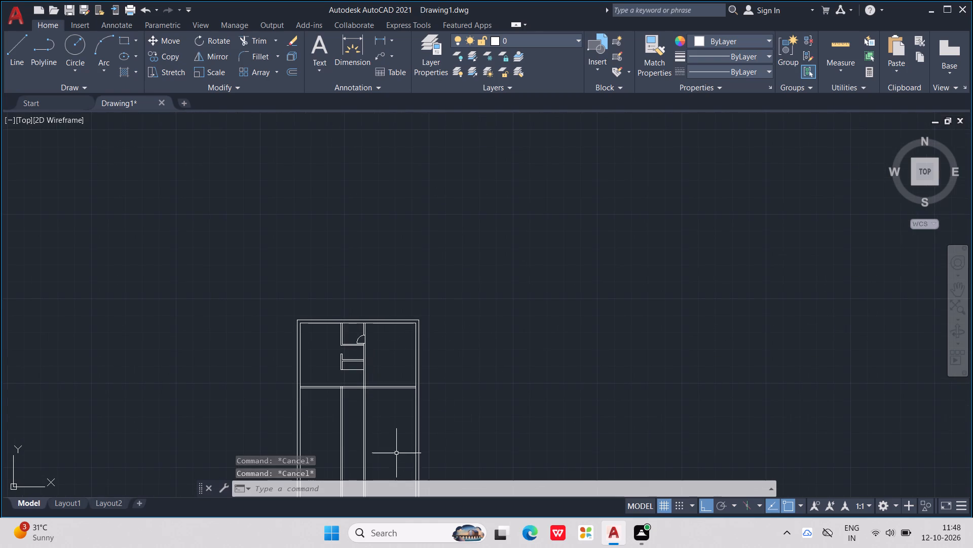
pyautogui.moveTo(389, 445); pyautogui.dragTo(434, 350, button='middle')
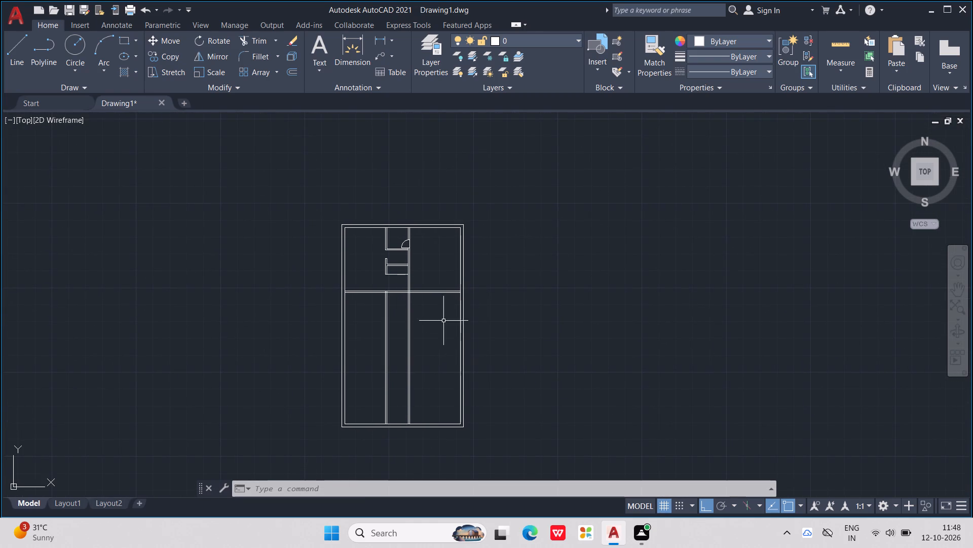
pyautogui.scroll(2, 388, 289)
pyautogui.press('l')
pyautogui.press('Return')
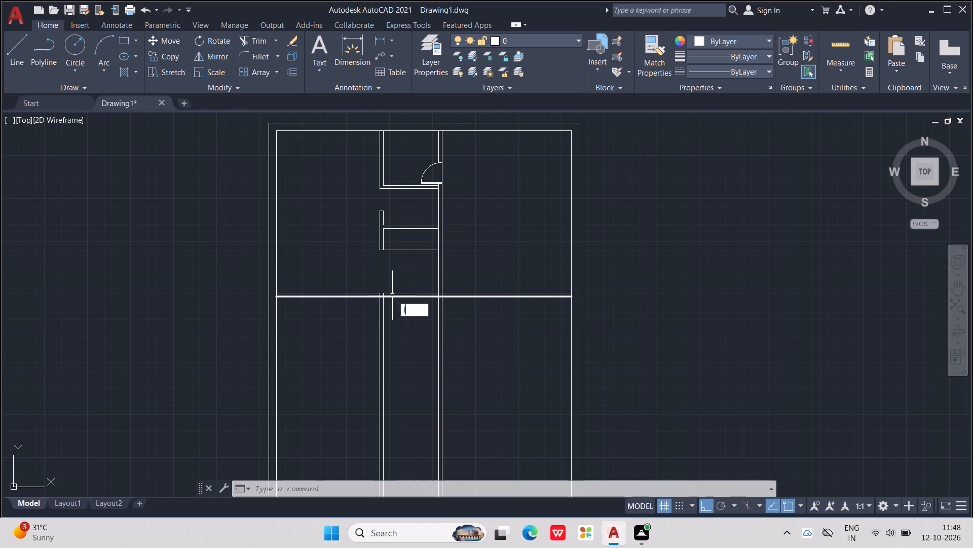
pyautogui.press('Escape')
# Draw a short horizontal line across the right-hand inner partition, just below the small enclosed box.
pyautogui.scroll(1, 410, 278)
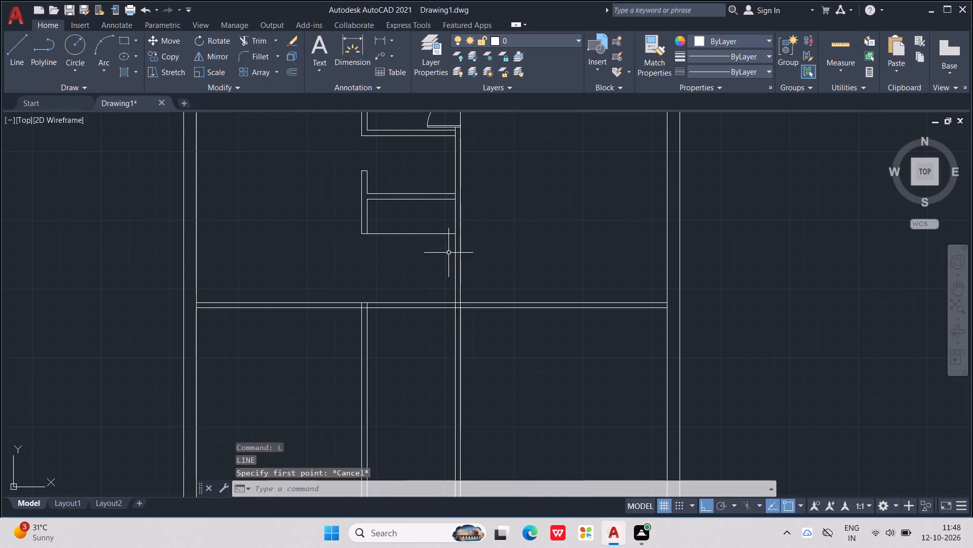
pyautogui.scroll(1, 445, 251)
pyautogui.moveTo(444, 251); pyautogui.dragTo(508, 403, button='middle')
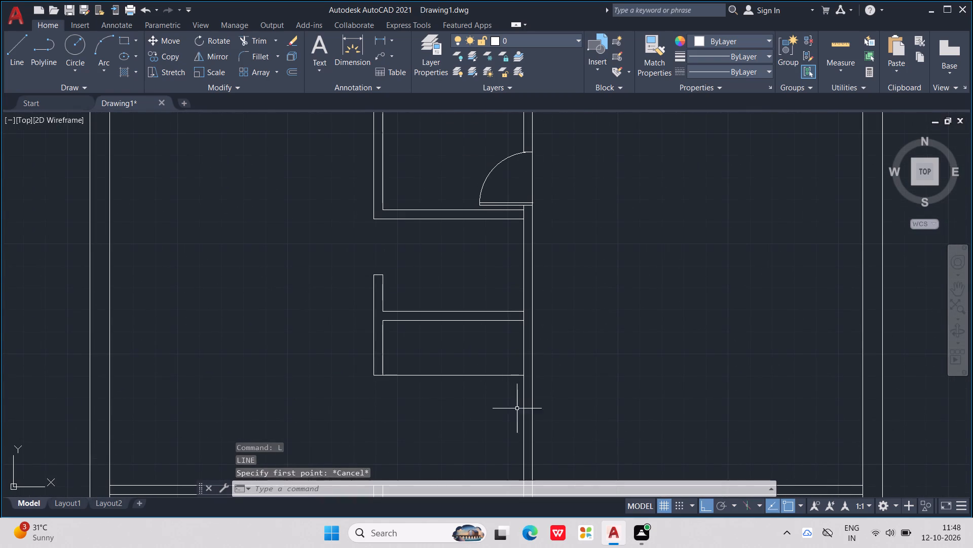
pyautogui.press('l')
pyautogui.press('Return')
pyautogui.scroll(-2, 571, 419)
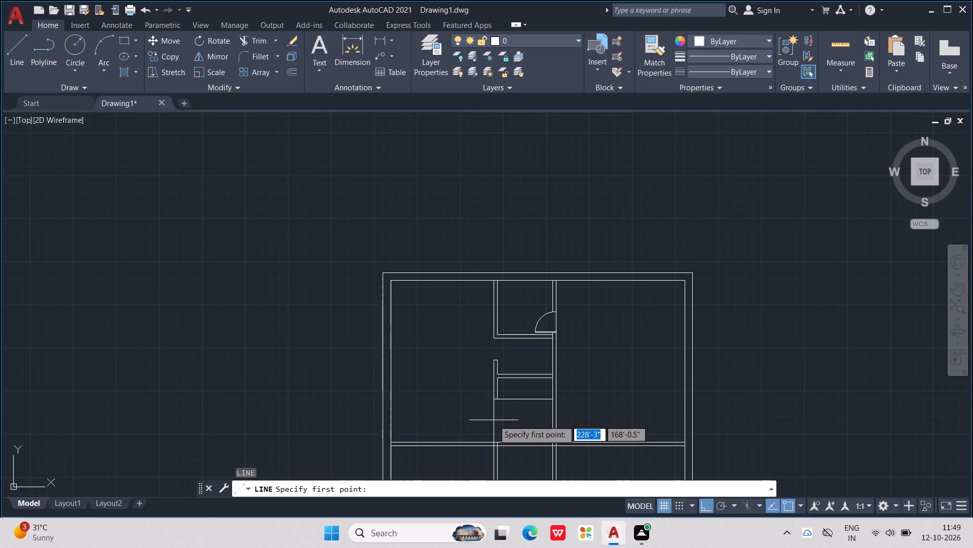
pyautogui.scroll(1, 556, 432)
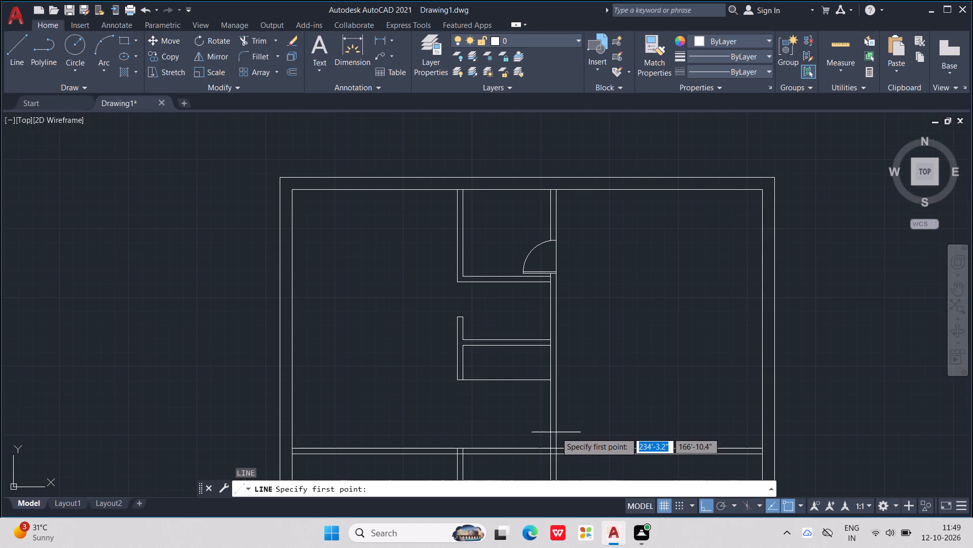
pyautogui.scroll(2, 545, 396)
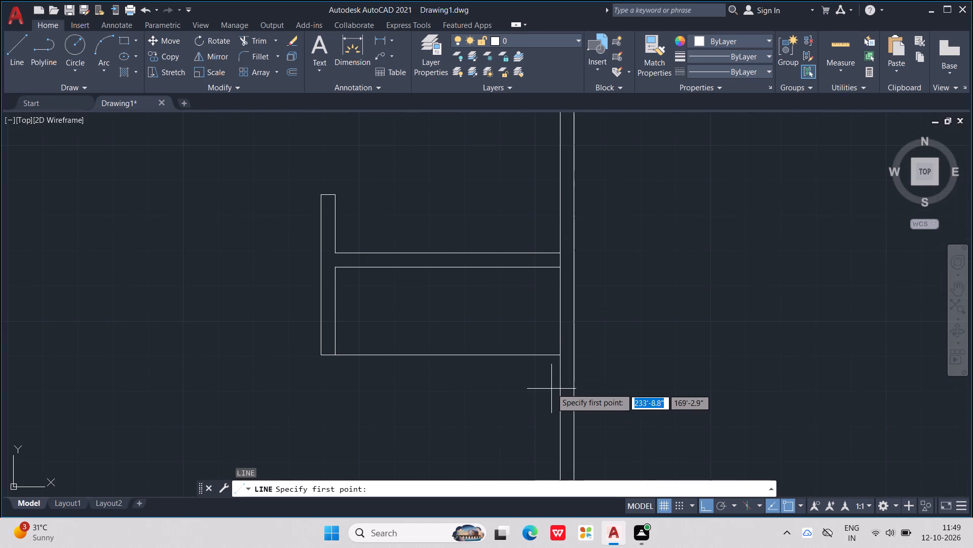
pyautogui.click(551, 385)
pyautogui.click(634, 378)
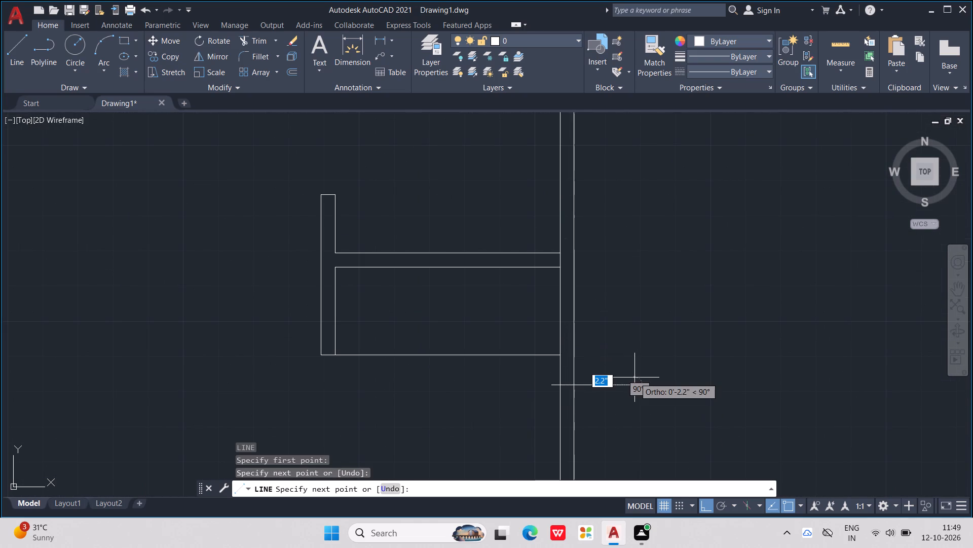
pyautogui.press('Escape')
pyautogui.press('Escape')
pyautogui.press('Escape')
pyautogui.press('Escape')
pyautogui.press('Escape')
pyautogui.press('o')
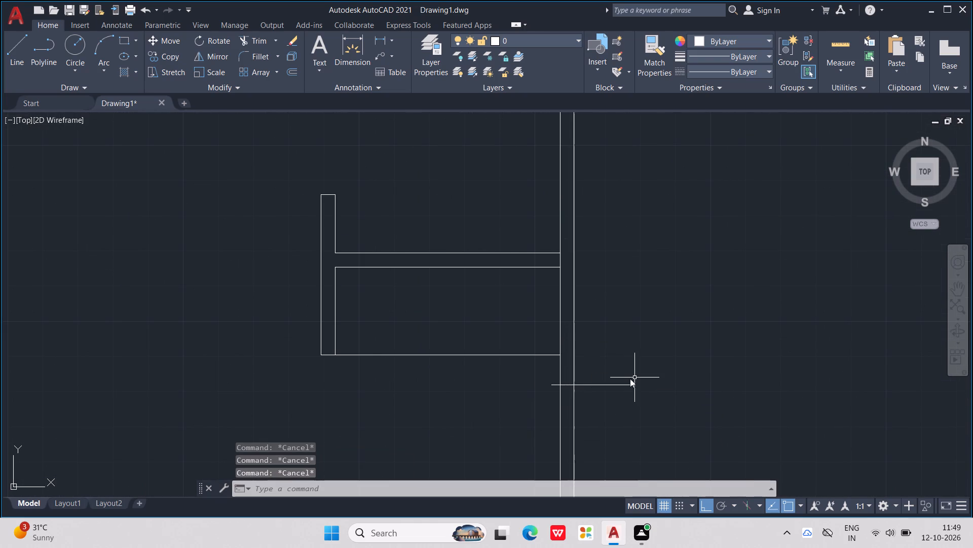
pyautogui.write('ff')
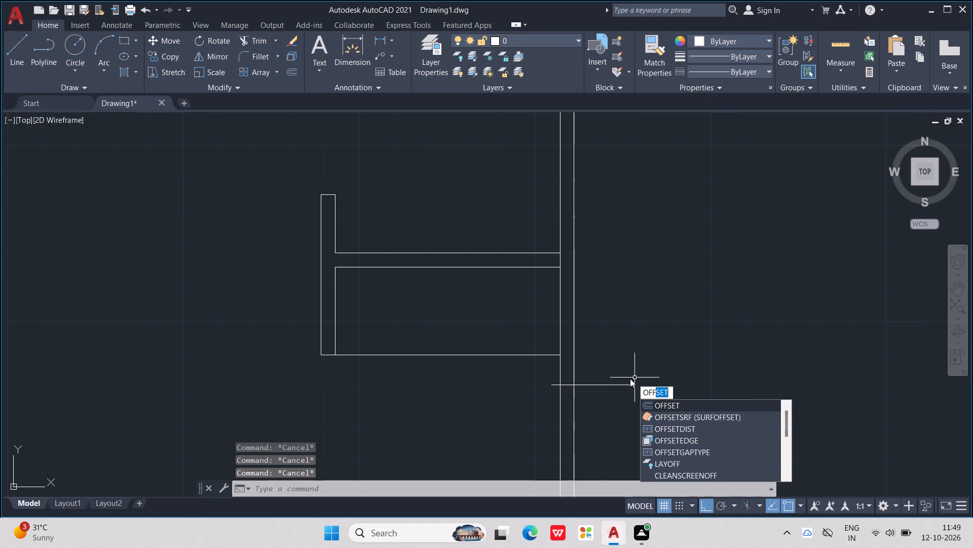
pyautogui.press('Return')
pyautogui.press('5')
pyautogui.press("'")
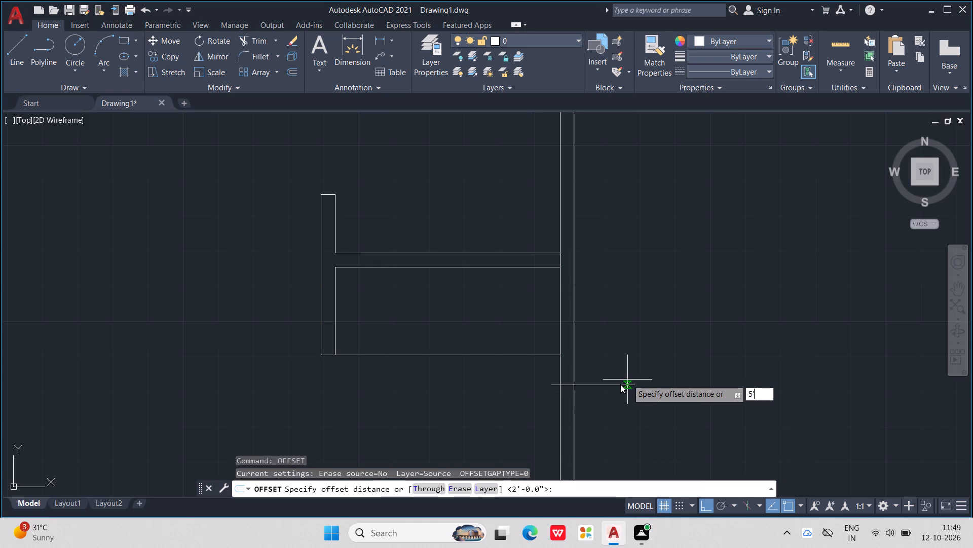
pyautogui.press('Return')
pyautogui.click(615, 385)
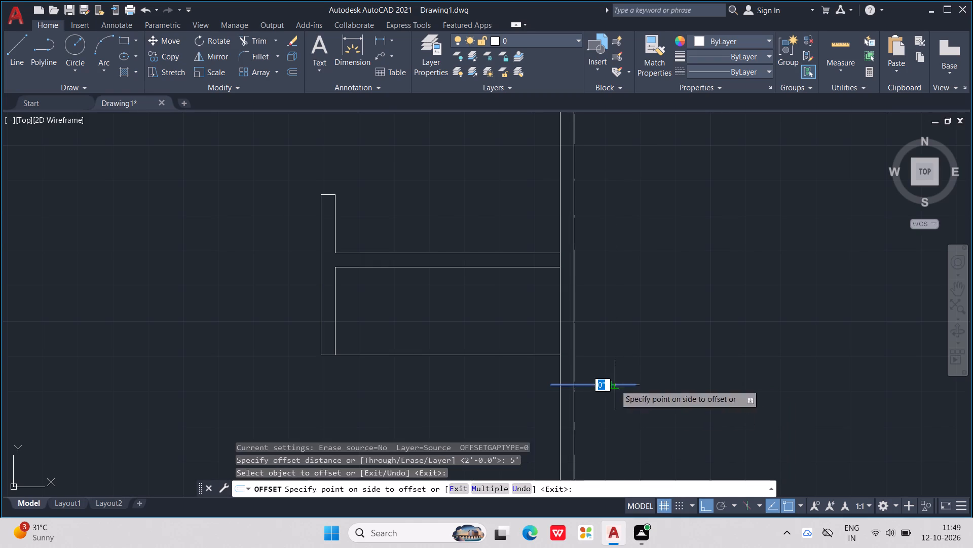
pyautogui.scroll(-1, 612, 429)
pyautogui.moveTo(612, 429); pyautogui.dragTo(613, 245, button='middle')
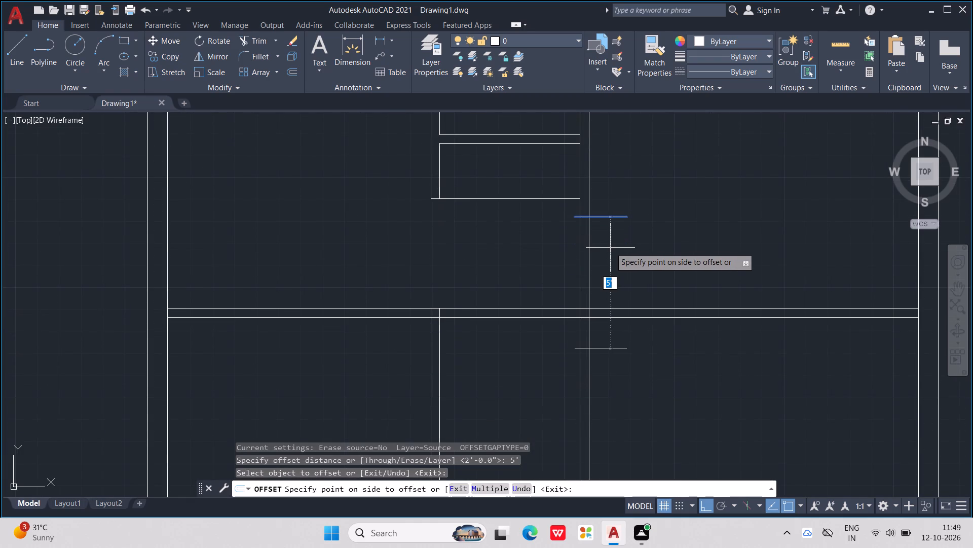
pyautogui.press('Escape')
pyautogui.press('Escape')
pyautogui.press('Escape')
# Offset the short horizontal line across the partition 3' downward to mark the door opening's other jamb.
pyautogui.write('off')
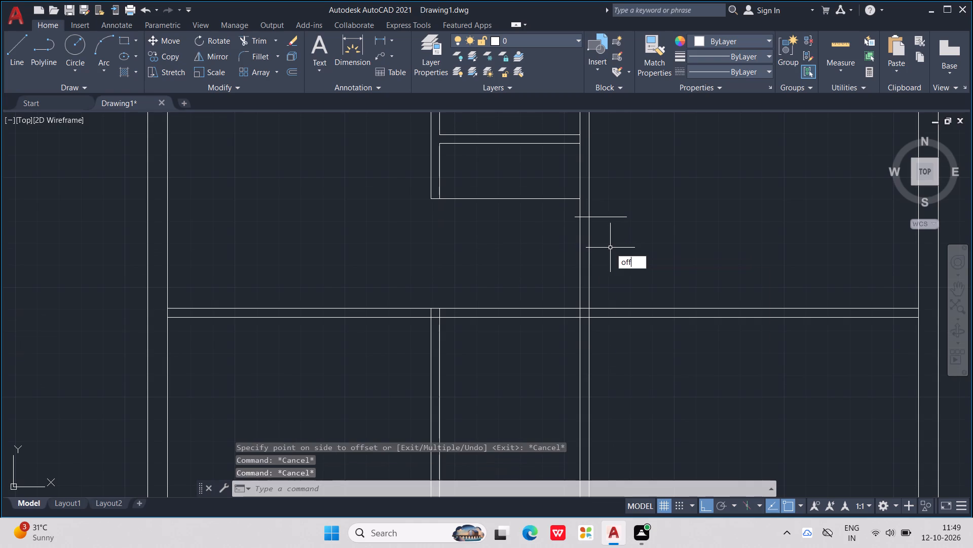
pyautogui.press('Return')
pyautogui.write("3'")
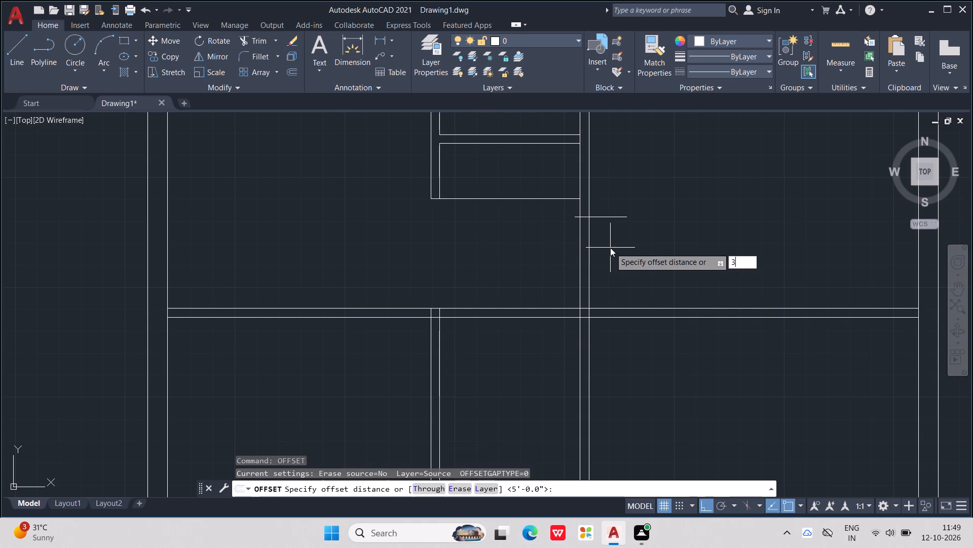
pyautogui.press('Return')
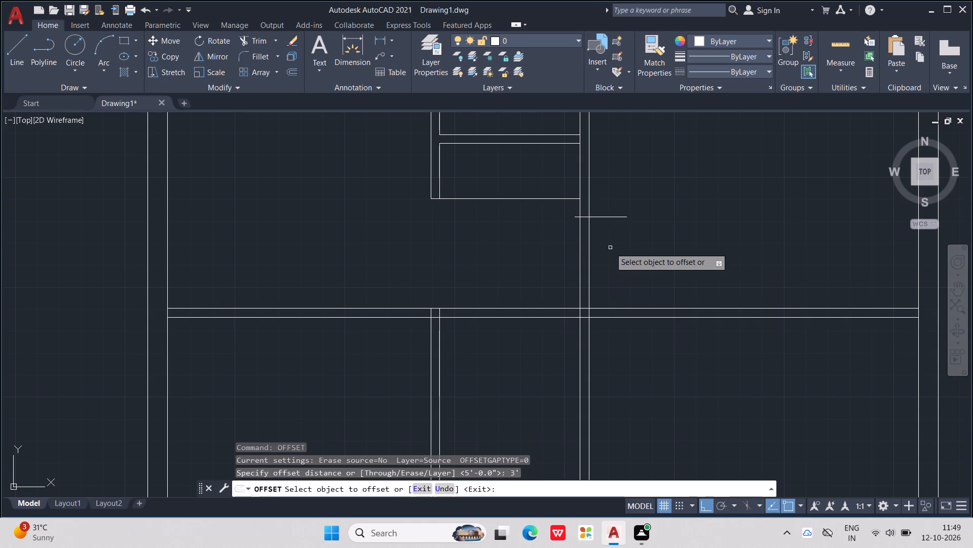
pyautogui.click(615, 217)
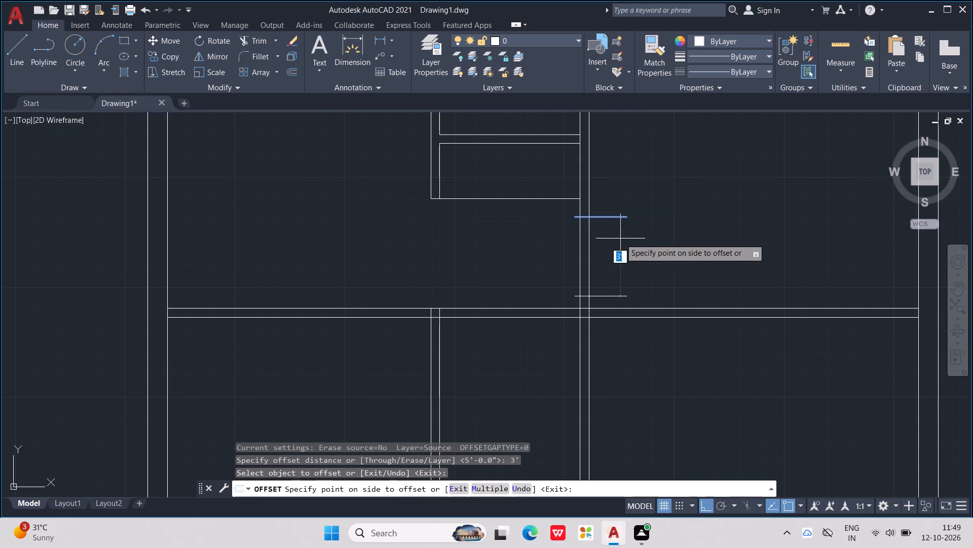
pyautogui.click(628, 253)
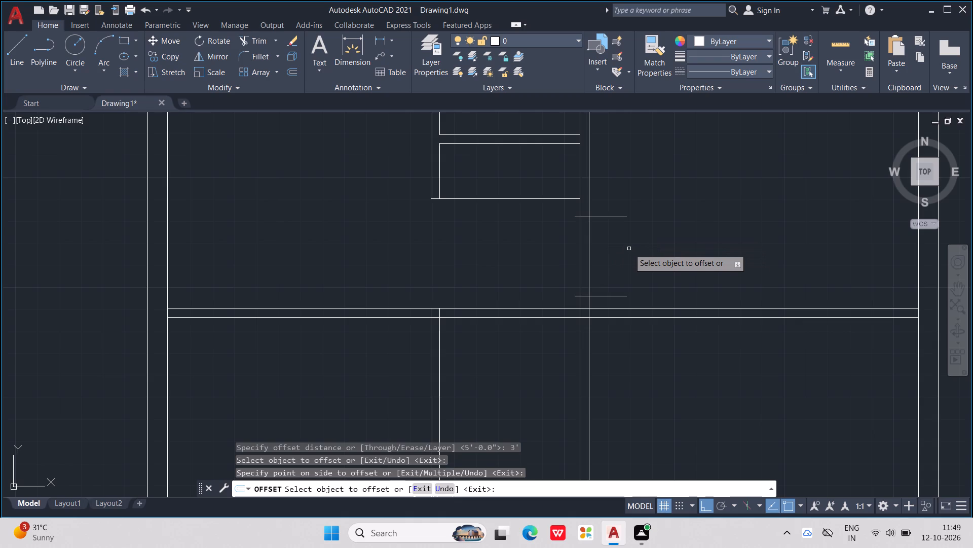
pyautogui.press('Escape')
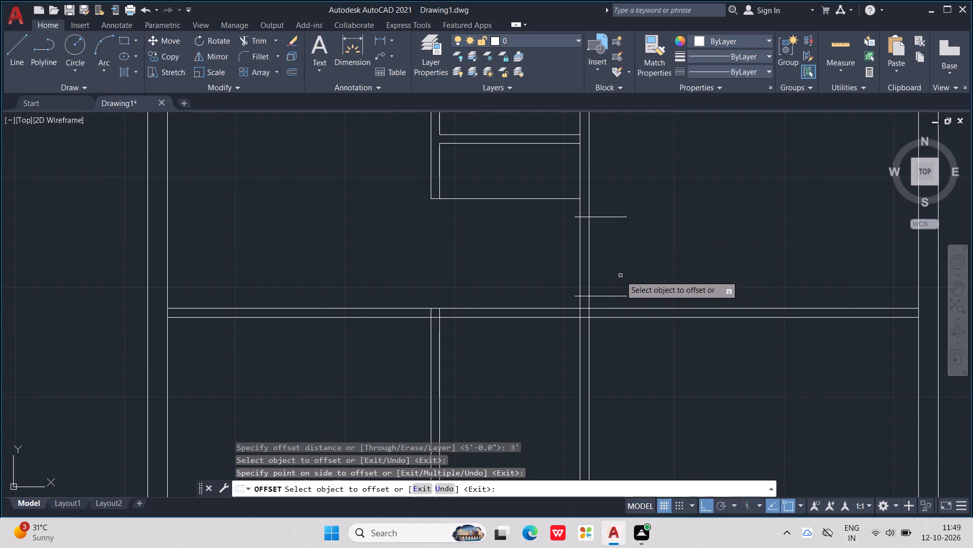
pyautogui.press('Escape')
pyautogui.press('Escape')
pyautogui.press('Escape')
pyautogui.press('Escape')
pyautogui.press('Escape')
pyautogui.press('Escape')
# Trim the partition's right-hand wall line between the two jamb lines.
pyautogui.press('t')
pyautogui.press('r')
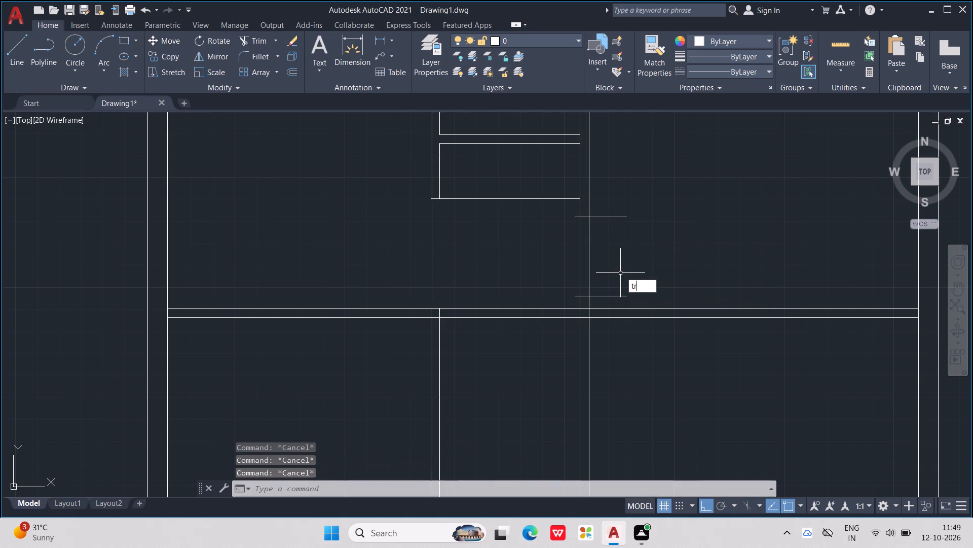
pyautogui.press('Return')
pyautogui.click(587, 261)
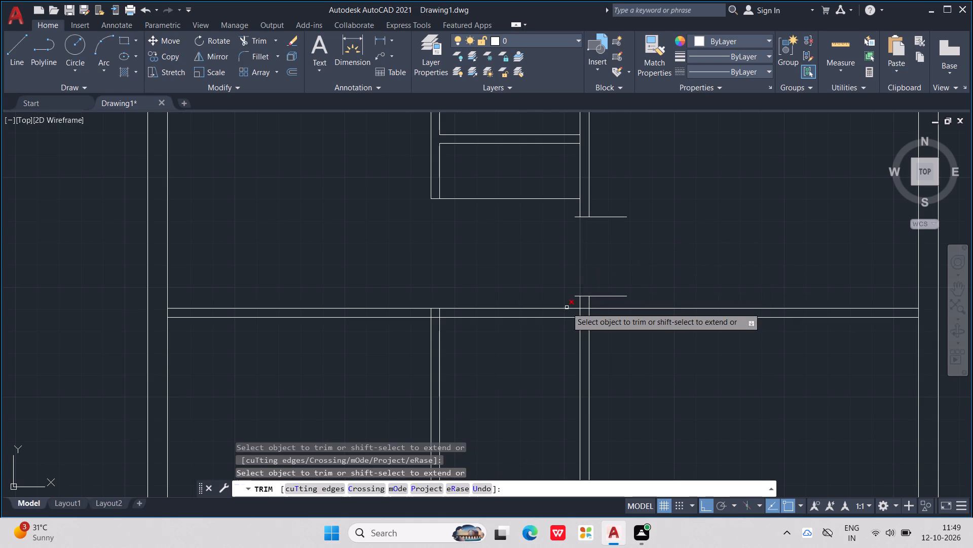
# Trim the overhanging ends of both jamb lines on the two sides of the partition.
pyautogui.scroll(2, 574, 298)
pyautogui.click(579, 291)
pyautogui.click(580, 289)
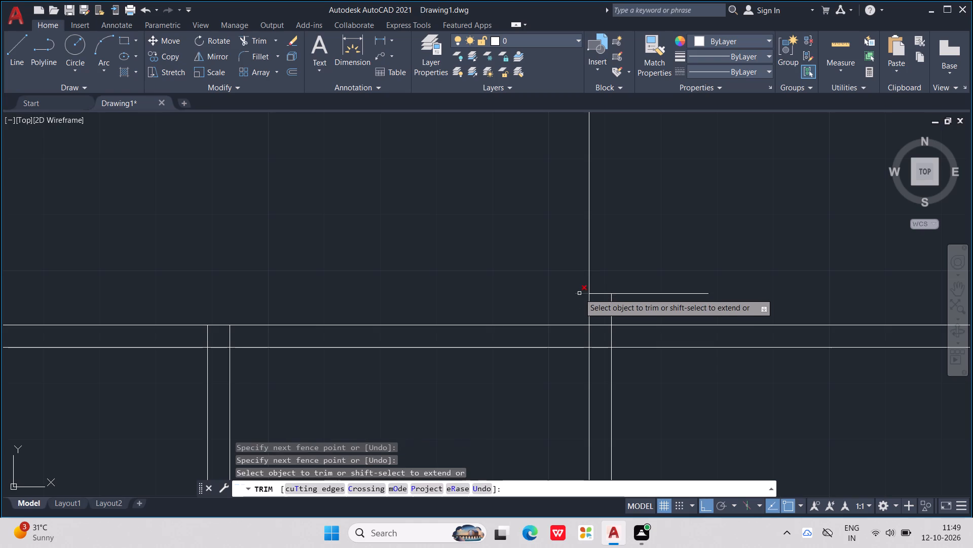
pyautogui.click(579, 293)
pyautogui.moveTo(579, 293); pyautogui.dragTo(581, 368, button='middle')
pyautogui.scroll(-1, 579, 293)
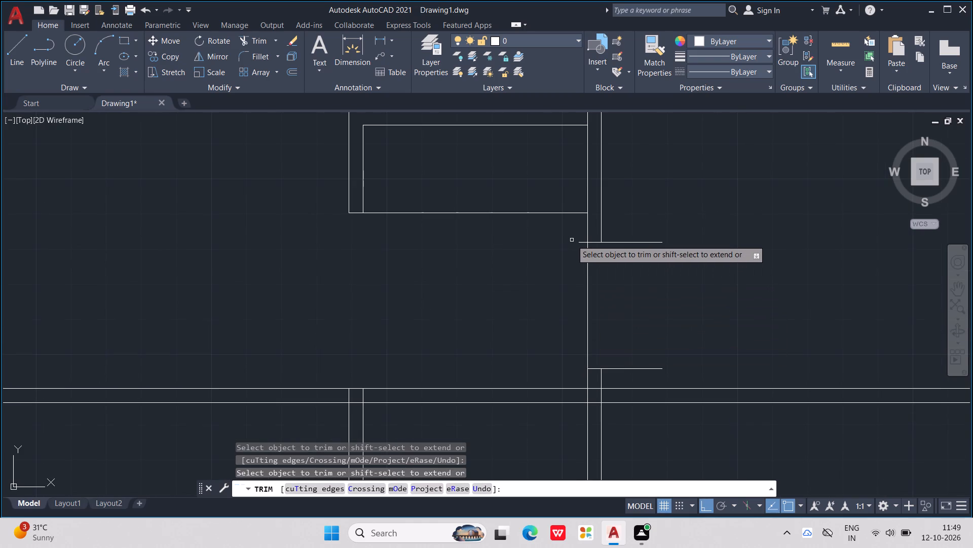
pyautogui.click(577, 244)
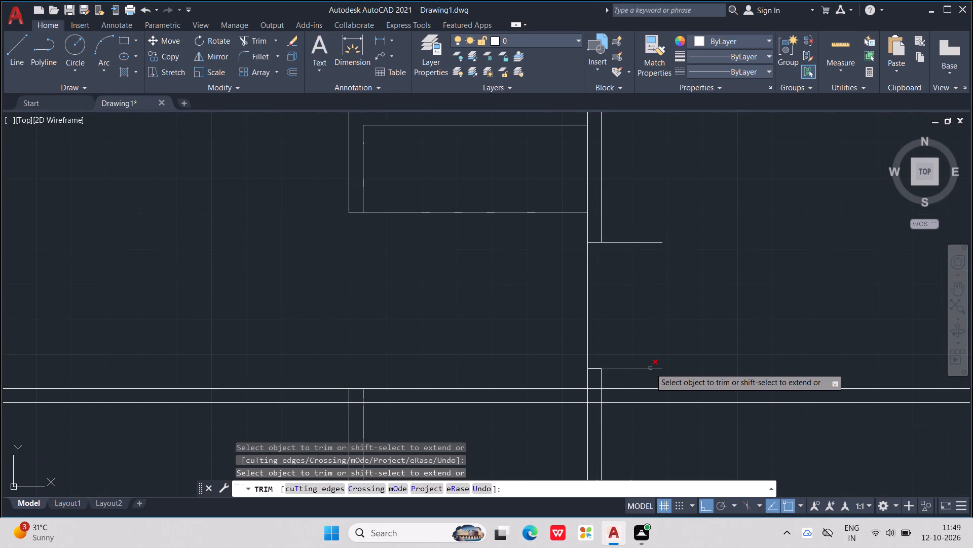
pyautogui.click(650, 368)
pyautogui.click(630, 241)
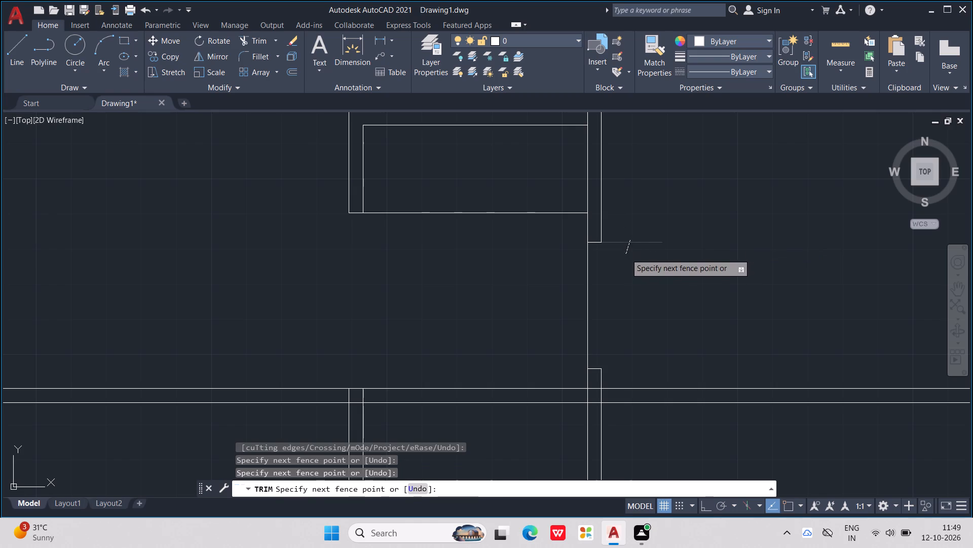
pyautogui.click(626, 254)
pyautogui.scroll(-2, 626, 254)
pyautogui.press('Escape')
pyautogui.press('Escape')
pyautogui.press('Escape')
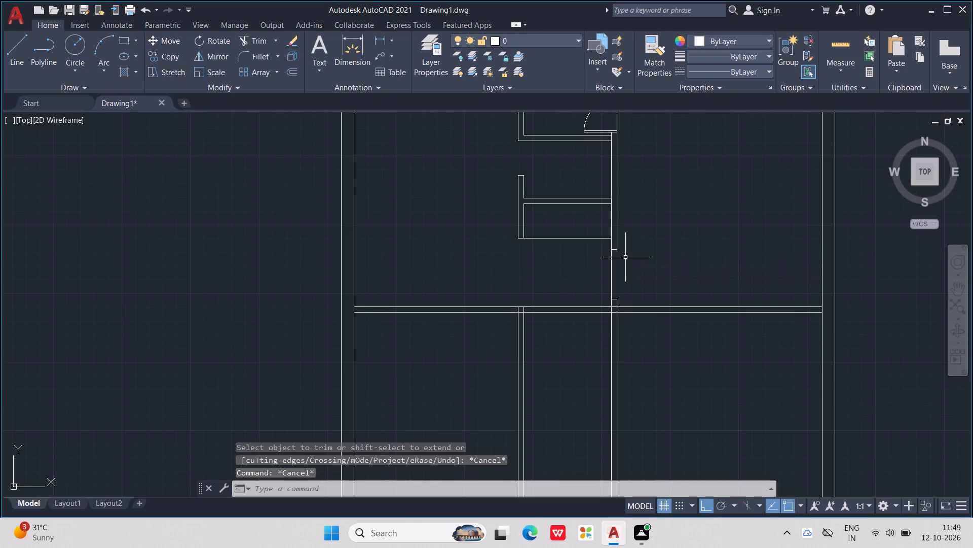
# Draw a line about 5" outward from the upper jamb's right-hand corner, followed by a 2" line downward.
pyautogui.moveTo(625, 257); pyautogui.dragTo(610, 313, button='middle')
pyautogui.scroll(-1, 625, 257)
pyautogui.scroll(2, 613, 334)
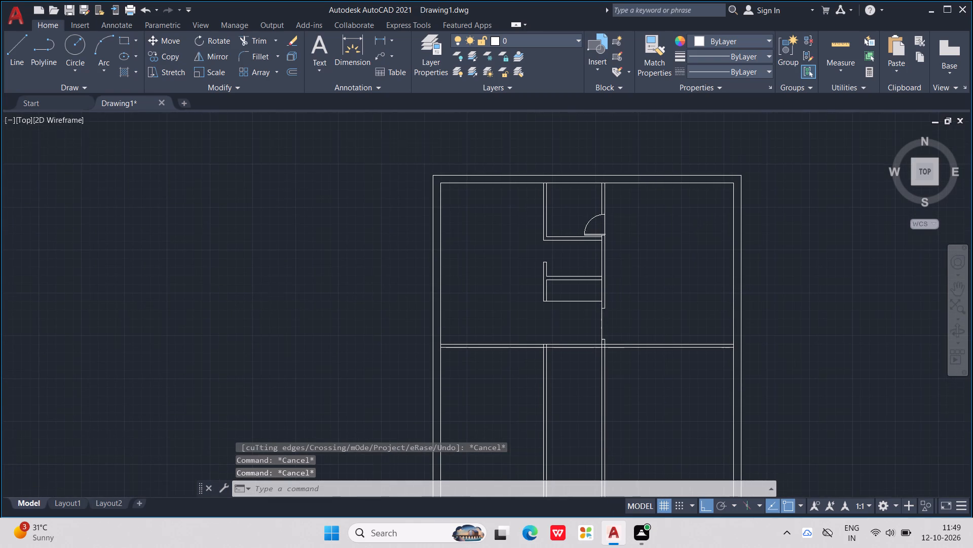
pyautogui.press('Escape')
pyautogui.press('l')
pyautogui.press('Return')
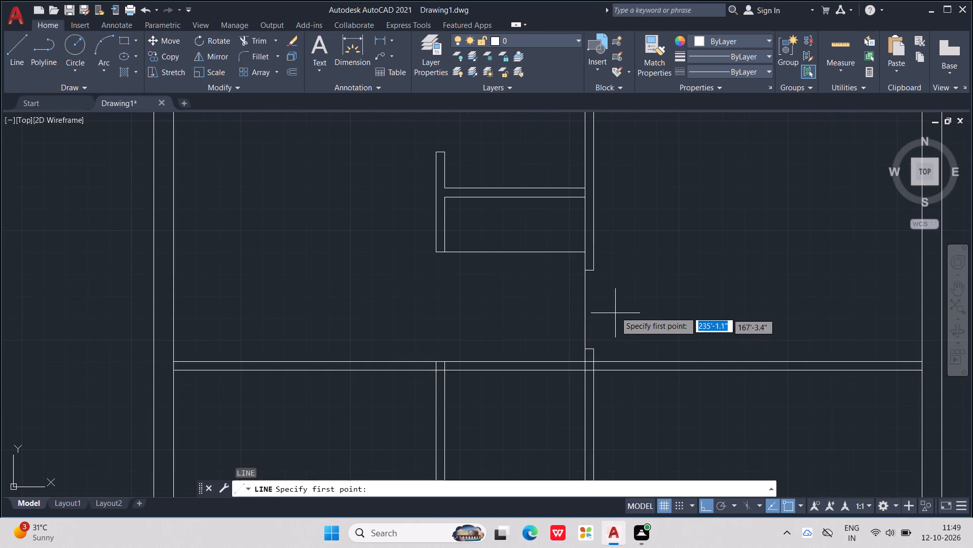
pyautogui.scroll(6, 595, 263)
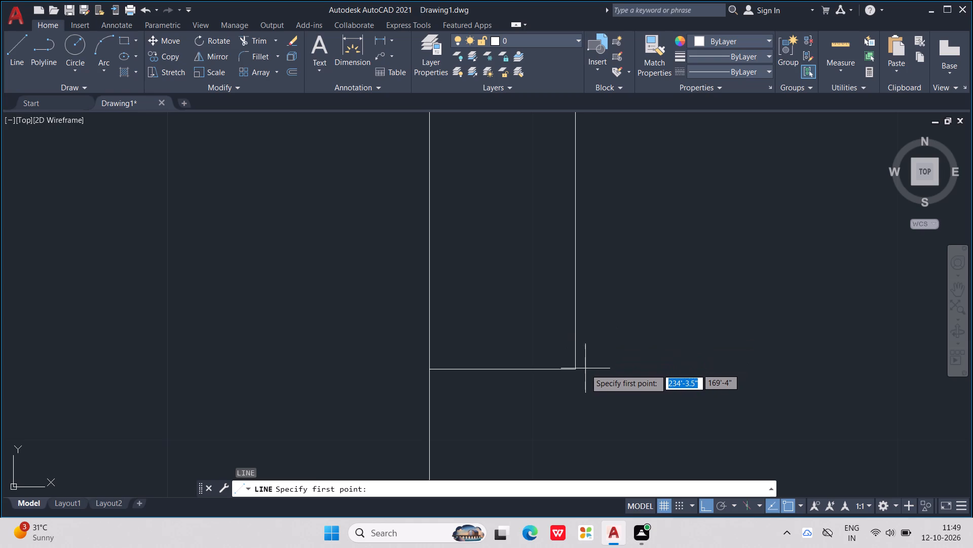
pyautogui.click(577, 368)
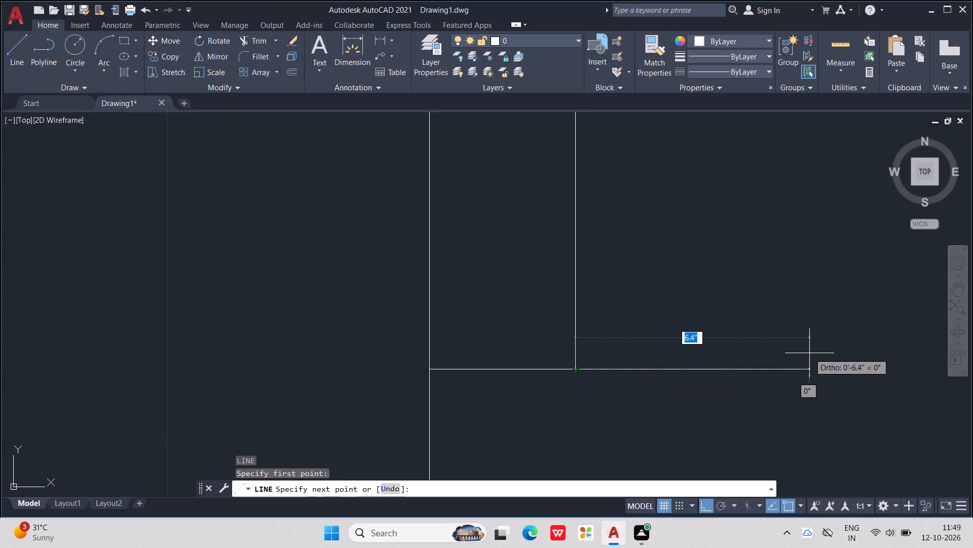
pyautogui.click(757, 351)
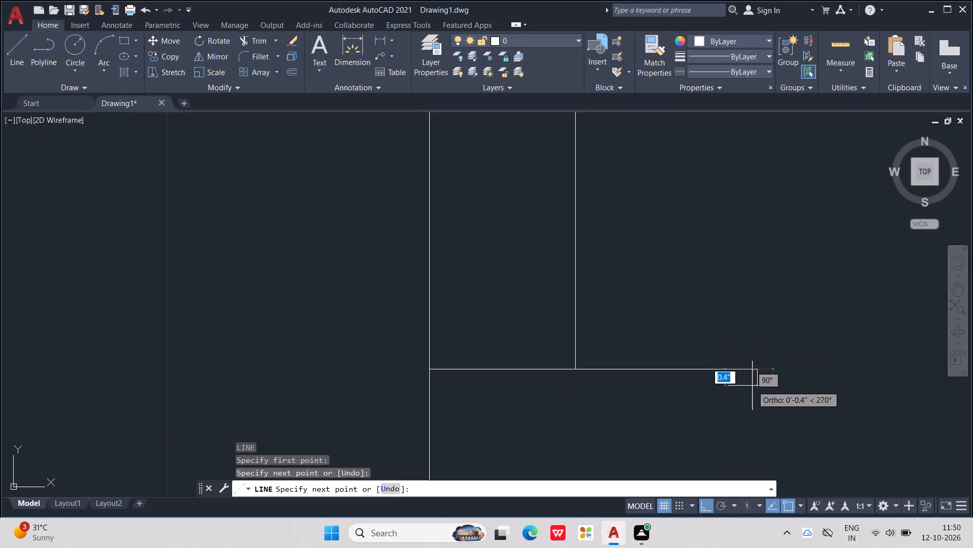
pyautogui.write('2"')
pyautogui.press('Return')
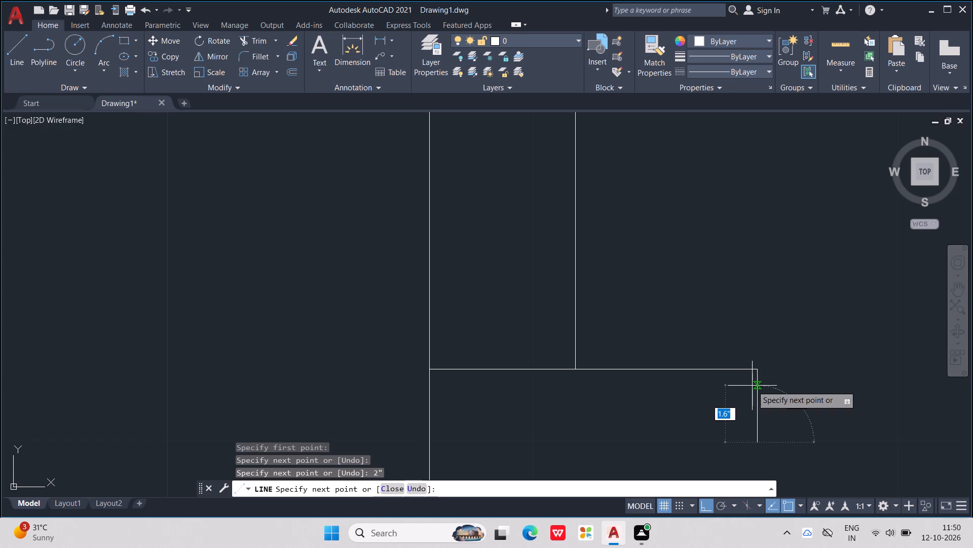
pyautogui.scroll(-3, 445, 365)
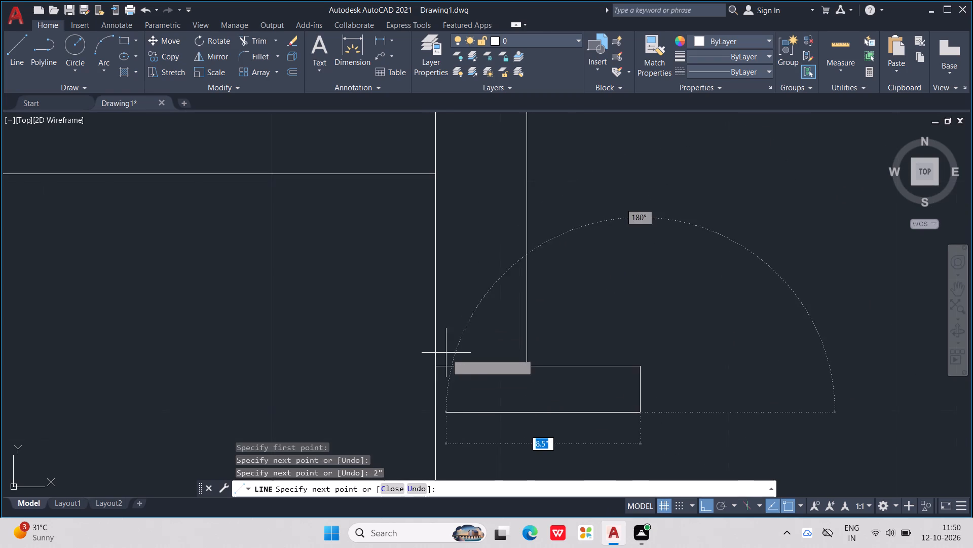
pyautogui.scroll(-6, 446, 351)
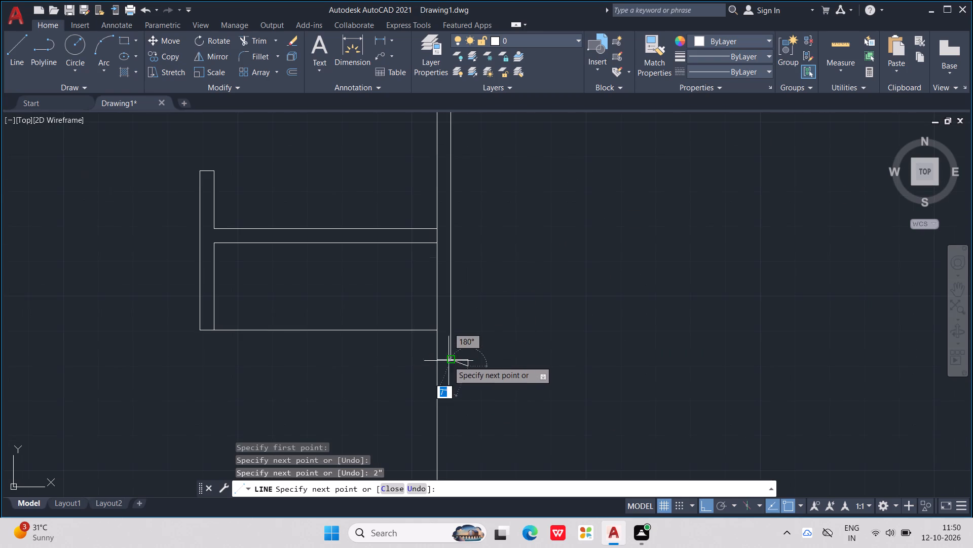
pyautogui.scroll(-4, 458, 361)
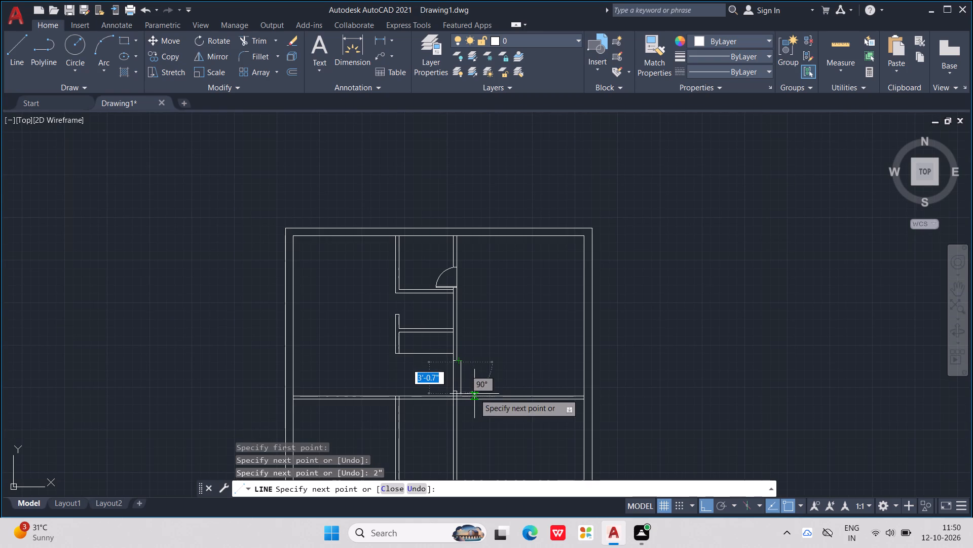
pyautogui.press('Escape')
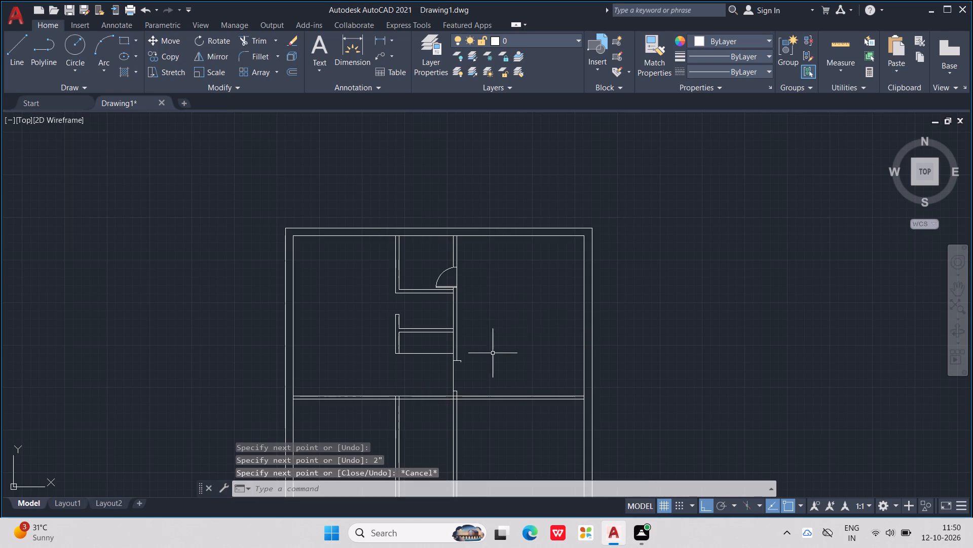
# Erase the short horizontal line and the 2" vertical line projecting from the upper jamb's outer corner.
pyautogui.scroll(4, 477, 358)
pyautogui.click(440, 352)
pyautogui.moveTo(440, 353); pyautogui.dragTo(440, 357)
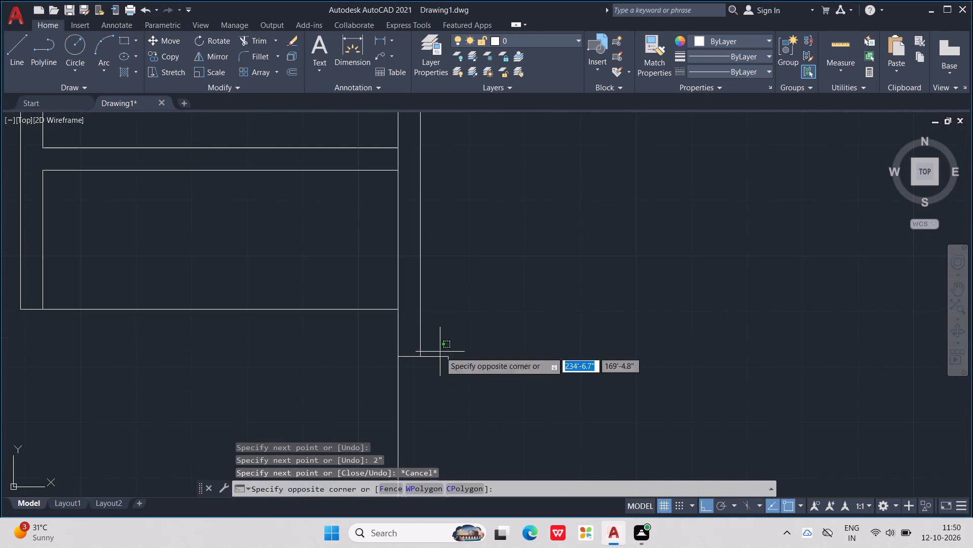
pyautogui.moveTo(440, 357); pyautogui.dragTo(455, 372)
pyautogui.click(452, 360)
pyautogui.click(439, 366)
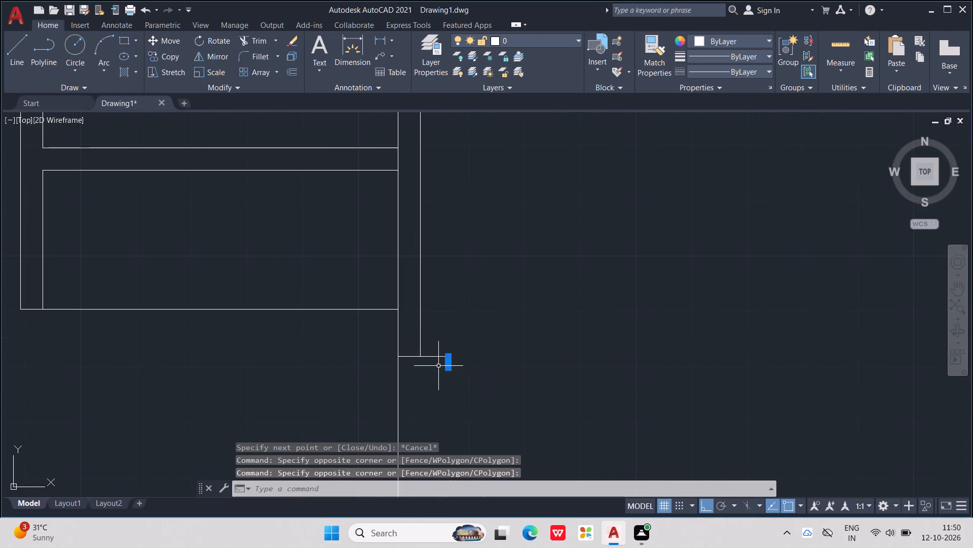
pyautogui.click(439, 353)
pyautogui.moveTo(439, 353); pyautogui.dragTo(440, 376)
pyautogui.click(440, 362)
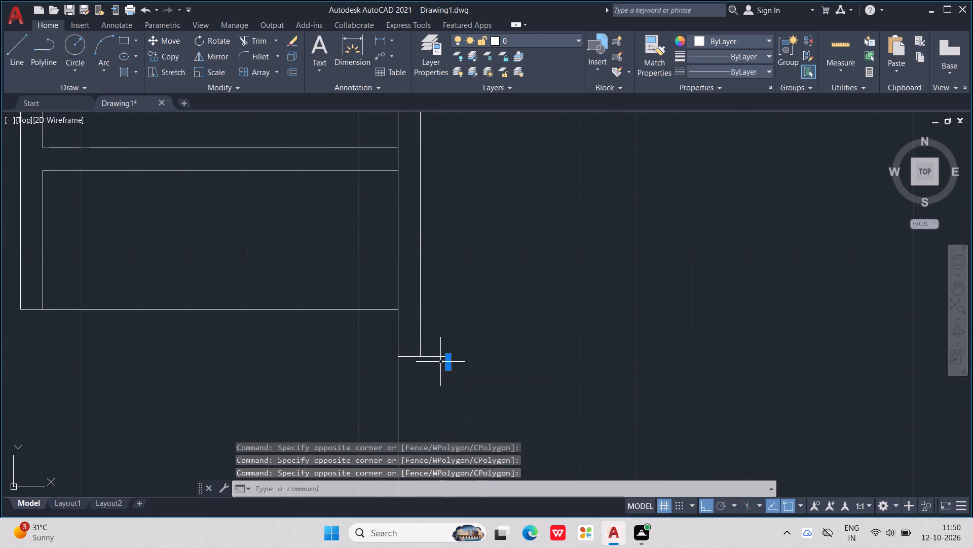
pyautogui.moveTo(438, 346); pyautogui.dragTo(438, 362)
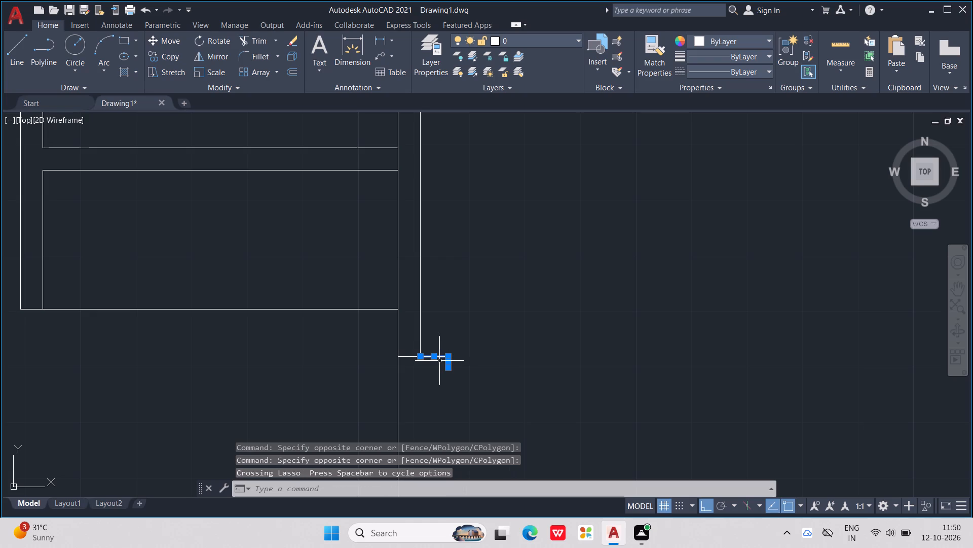
pyautogui.press('Delete')
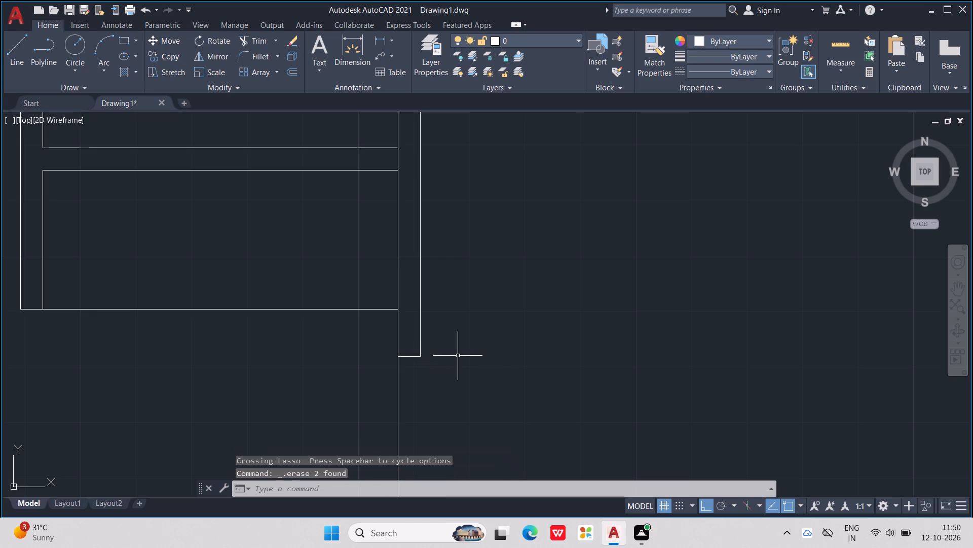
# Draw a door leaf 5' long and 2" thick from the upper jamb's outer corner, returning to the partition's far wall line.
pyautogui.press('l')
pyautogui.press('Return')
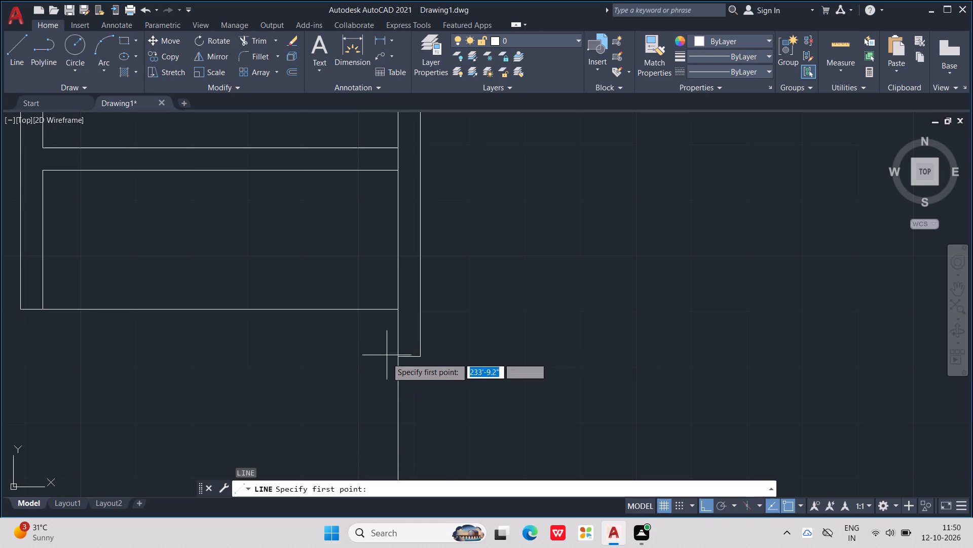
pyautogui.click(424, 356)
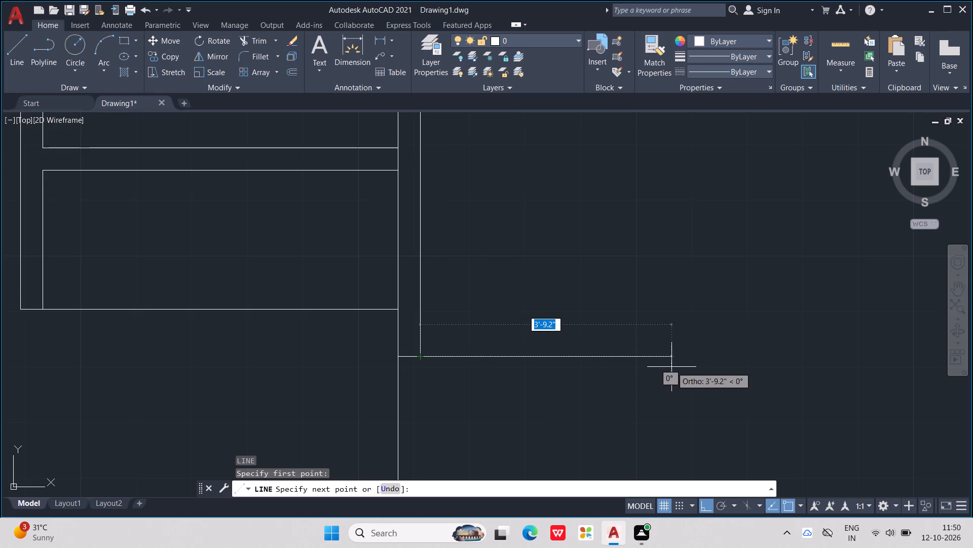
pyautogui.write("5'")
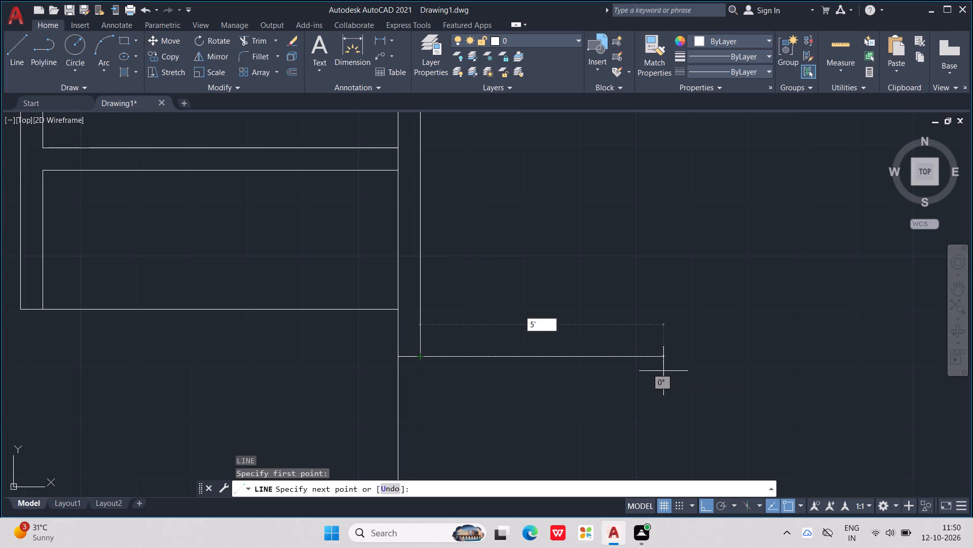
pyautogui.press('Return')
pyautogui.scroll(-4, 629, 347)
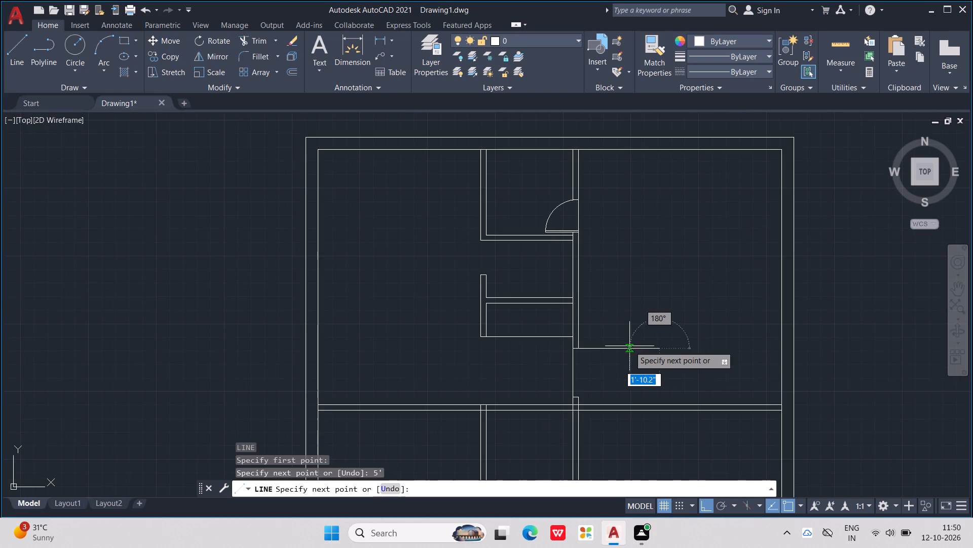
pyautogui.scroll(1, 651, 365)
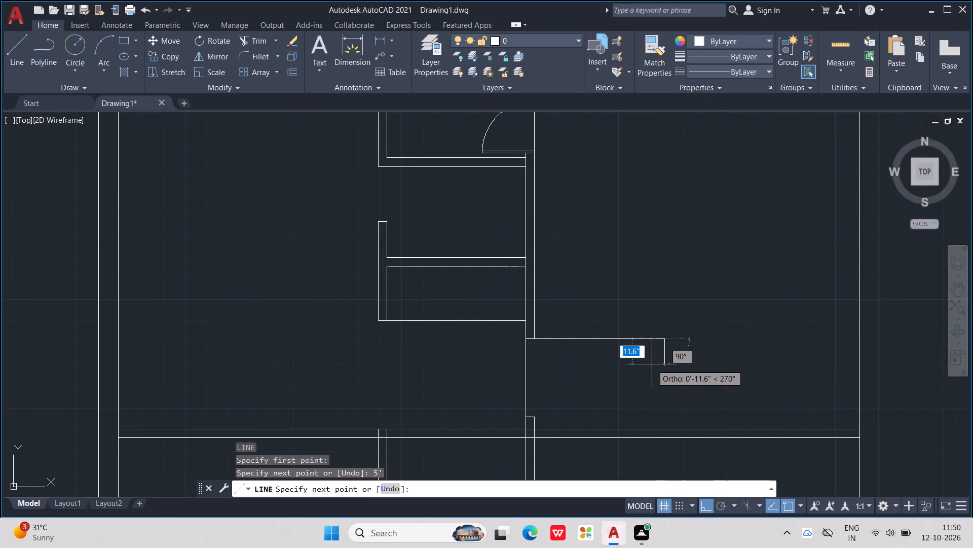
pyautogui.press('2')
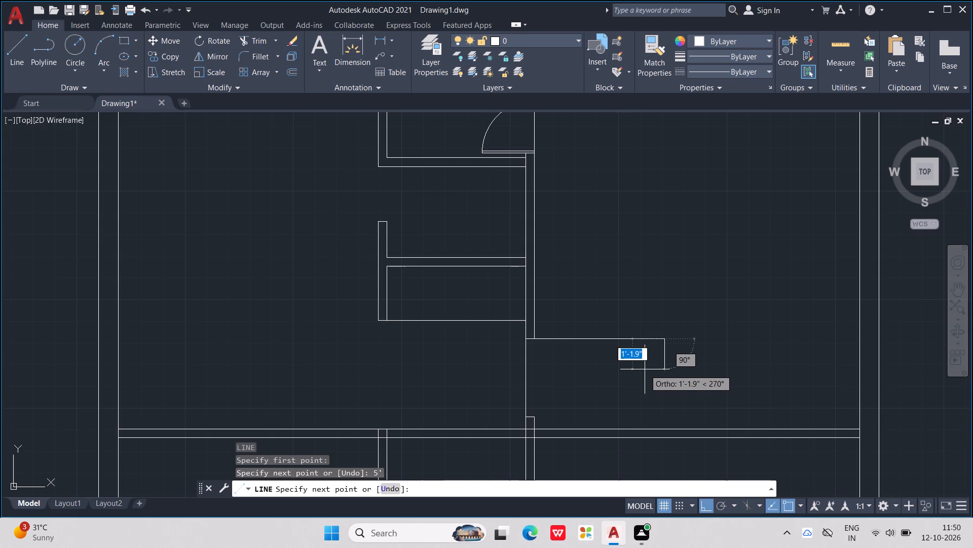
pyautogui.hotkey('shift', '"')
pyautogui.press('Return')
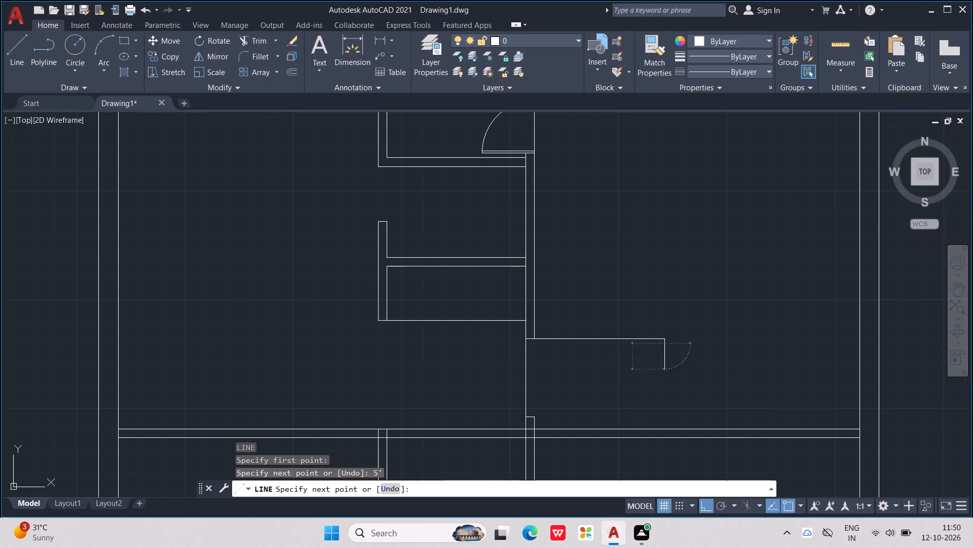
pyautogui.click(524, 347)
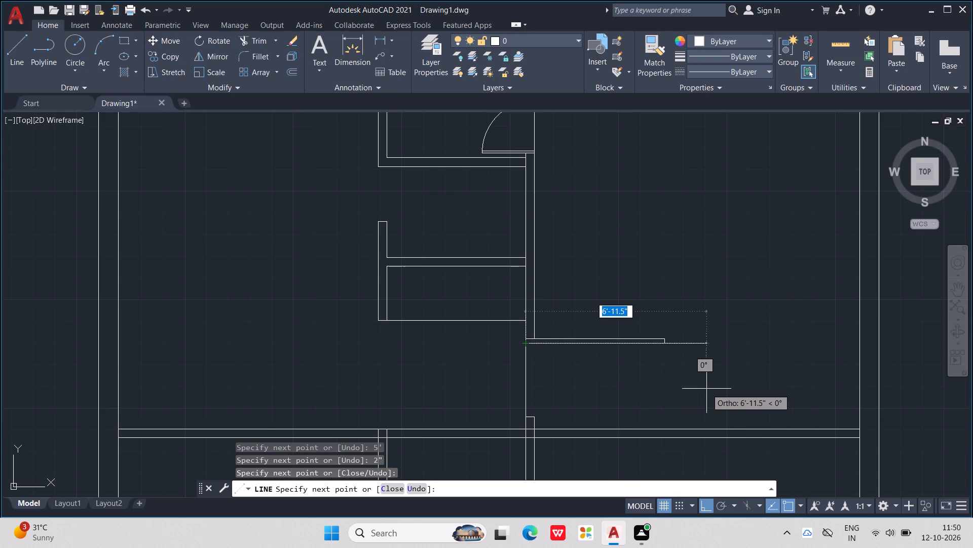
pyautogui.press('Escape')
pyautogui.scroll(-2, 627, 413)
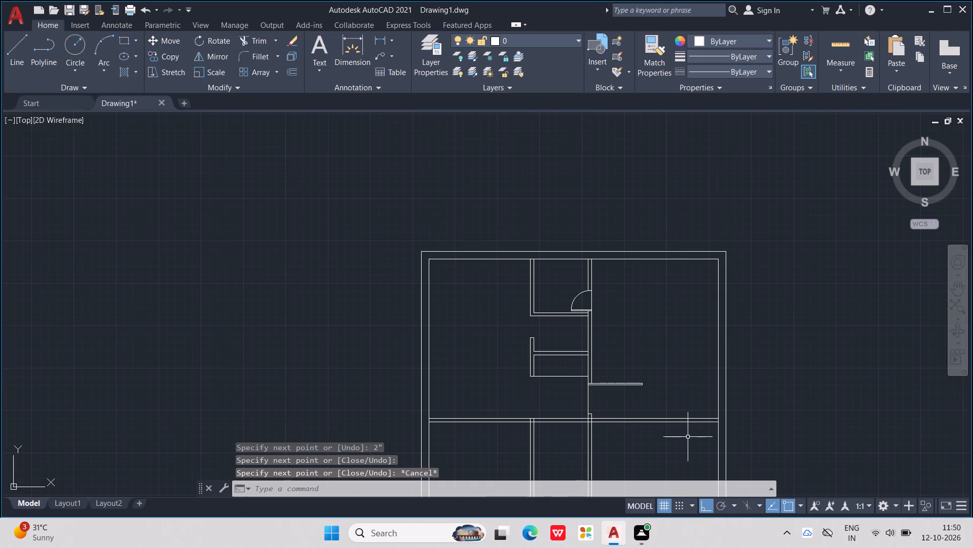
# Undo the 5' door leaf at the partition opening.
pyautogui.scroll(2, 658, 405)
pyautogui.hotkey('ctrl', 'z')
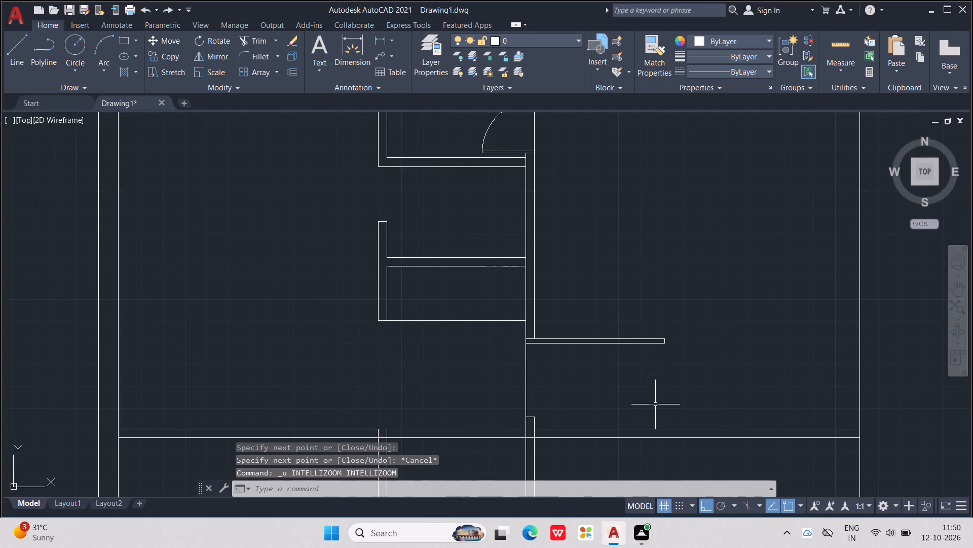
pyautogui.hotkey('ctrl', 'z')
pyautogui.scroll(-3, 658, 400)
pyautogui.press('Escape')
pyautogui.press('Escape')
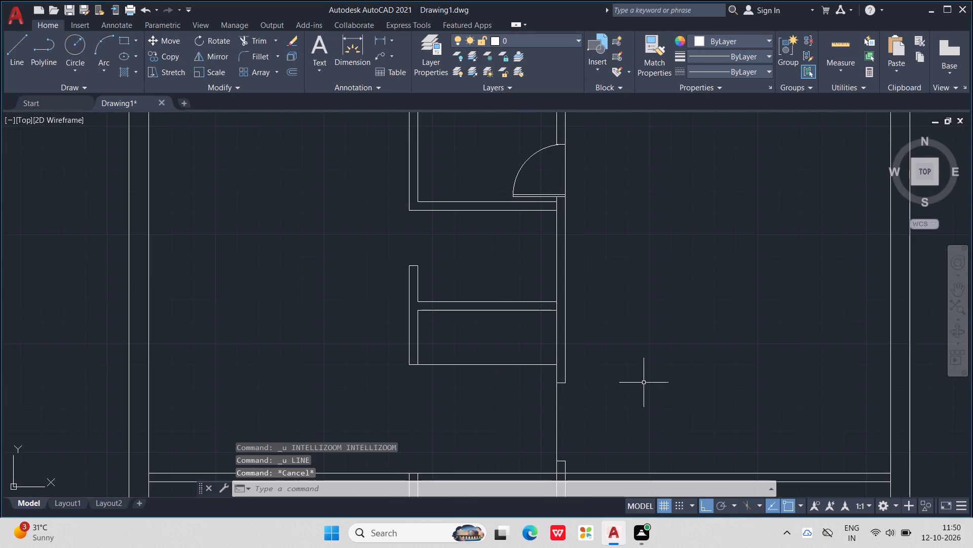
# Draw a door leaf 3' long and 2" thick from the upper jamb's outer corner, returning to the partition's far wall line.
pyautogui.press('l')
pyautogui.press('Return')
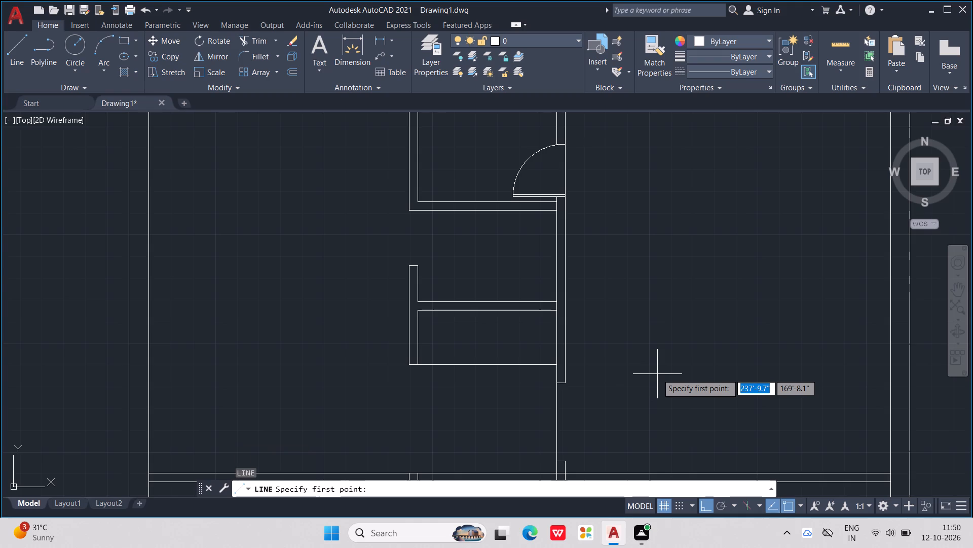
pyautogui.scroll(-1, 594, 178)
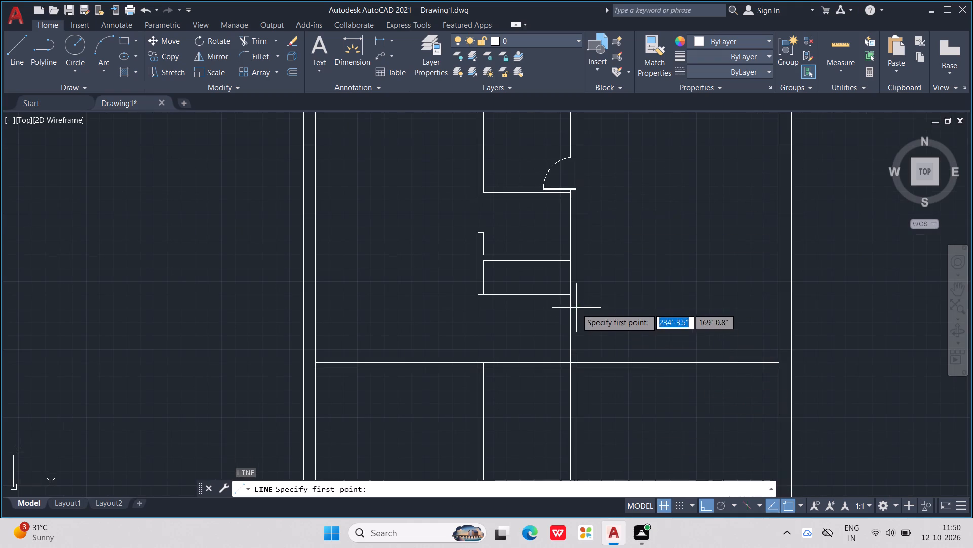
pyautogui.scroll(2, 583, 299)
pyautogui.click(567, 317)
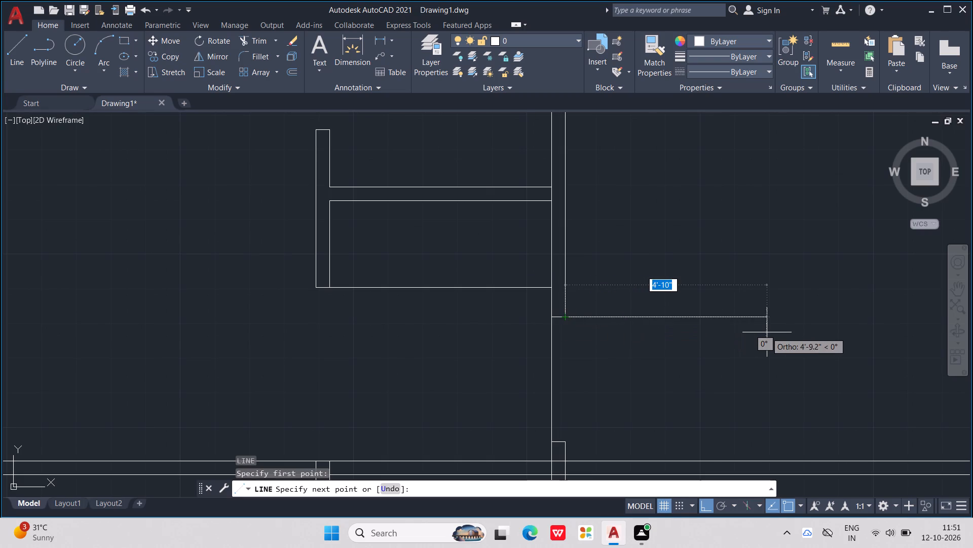
pyautogui.write("3'")
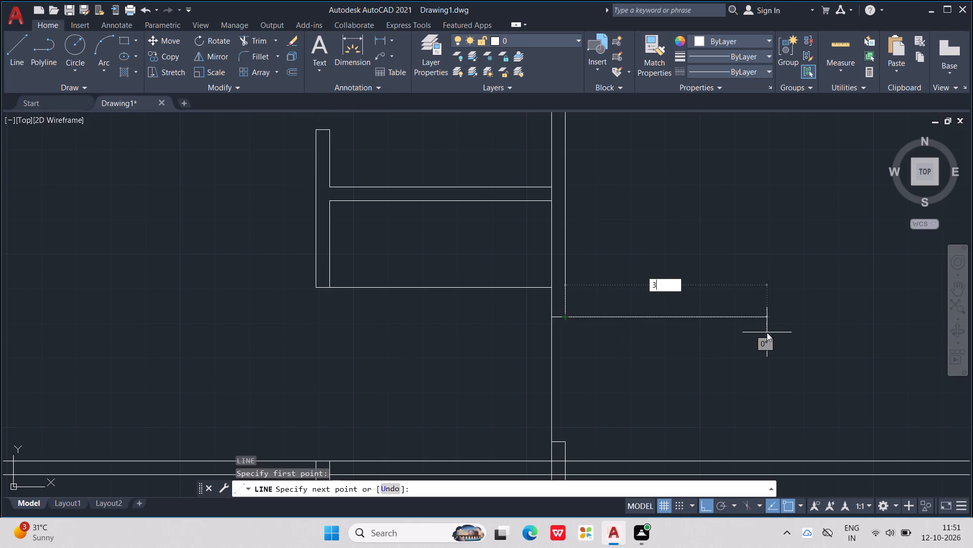
pyautogui.press('Return')
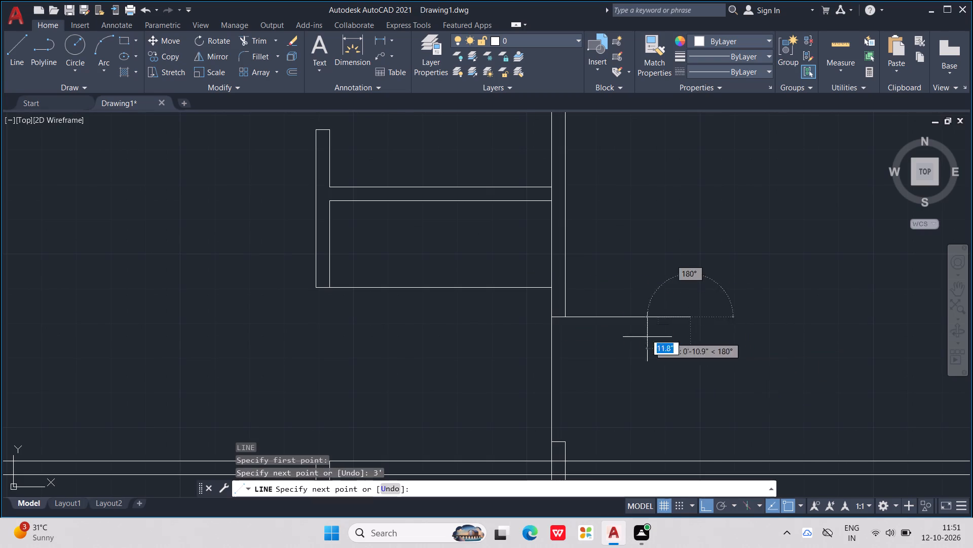
pyautogui.write("2'")
pyautogui.press('BackSpace')
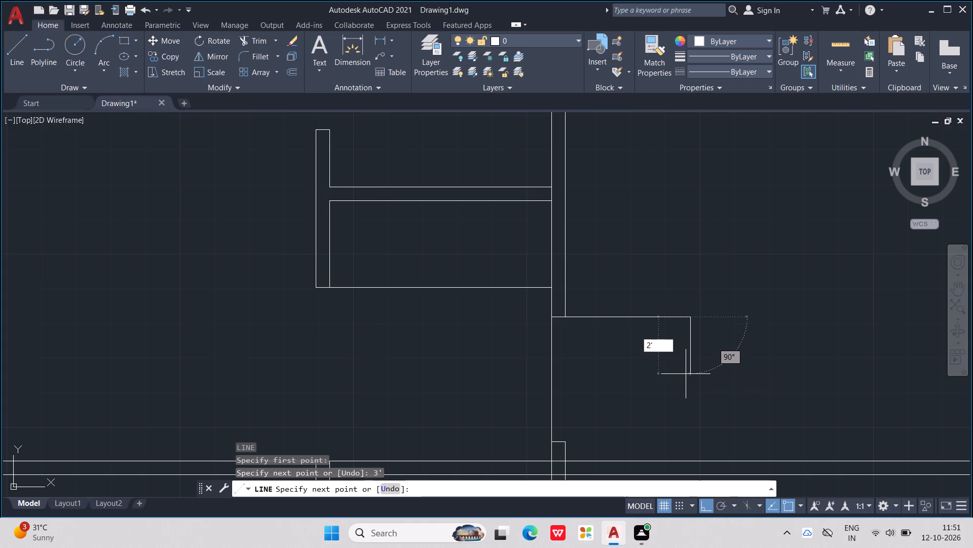
pyautogui.hotkey('shift', '"')
pyautogui.press('Return')
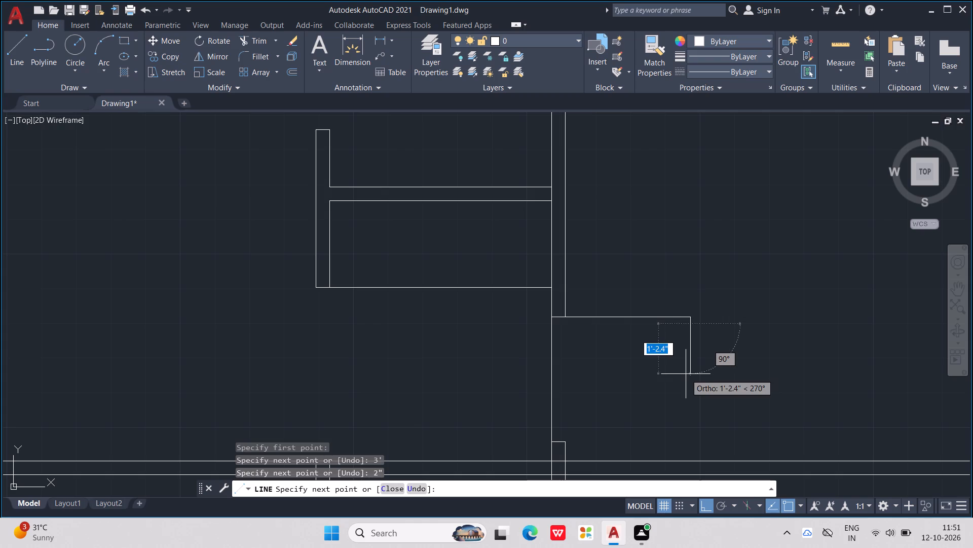
pyautogui.scroll(3, 547, 326)
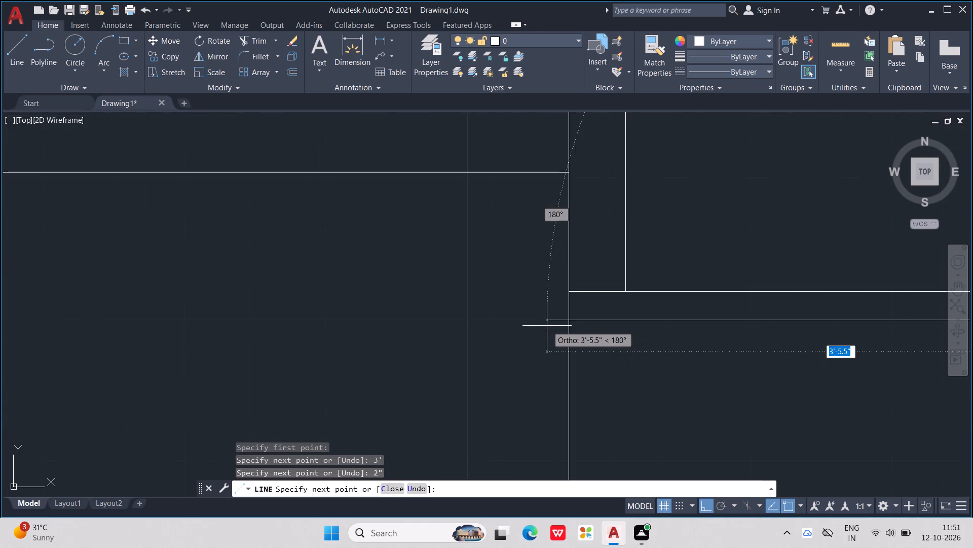
pyautogui.scroll(4, 547, 326)
pyautogui.click(690, 287)
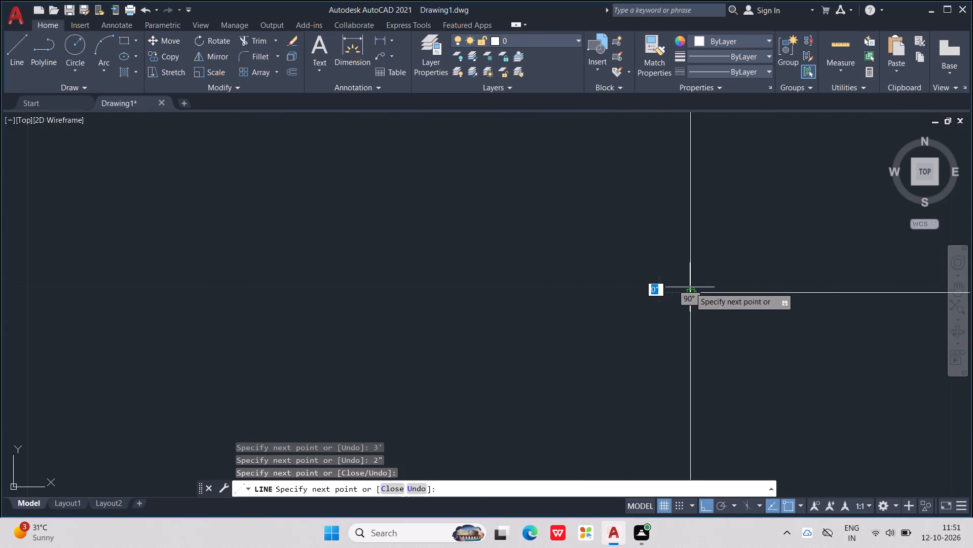
pyautogui.press('Escape')
pyautogui.press('Escape')
pyautogui.press('Escape')
pyautogui.press('Escape')
pyautogui.press('Escape')
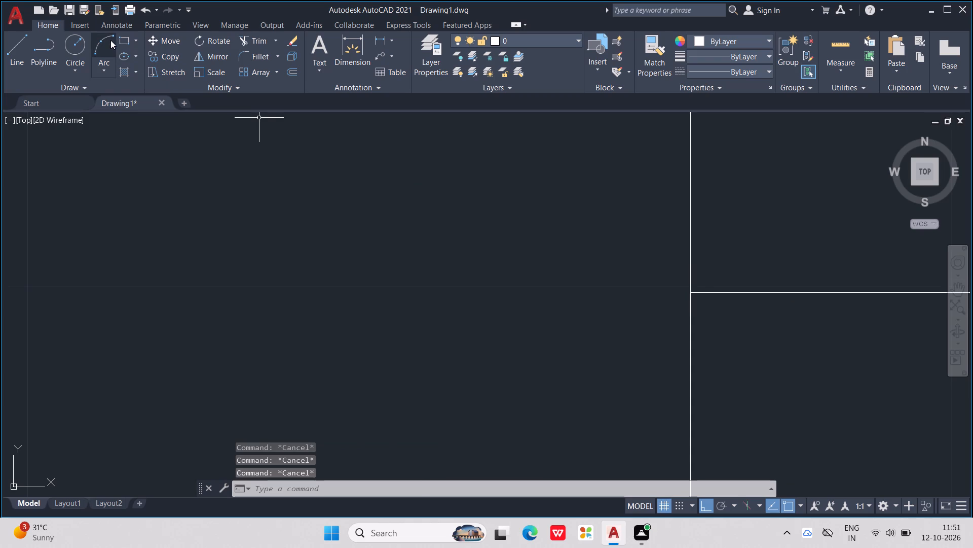
# Draw a three-point swing arc from the door leaf's outer end, through its lower corner, to the lower jamb line.
pyautogui.click(110, 40)
pyautogui.click(100, 42)
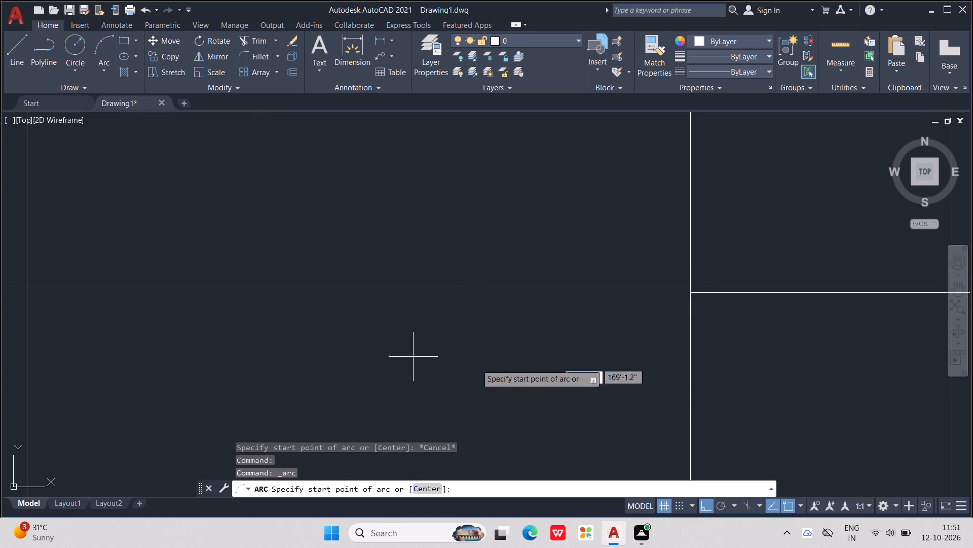
pyautogui.moveTo(587, 328); pyautogui.dragTo(286, 85, button='middle')
pyautogui.scroll(-1, 579, 300)
pyautogui.scroll(-2, 391, 129)
pyautogui.scroll(-3, 488, 164)
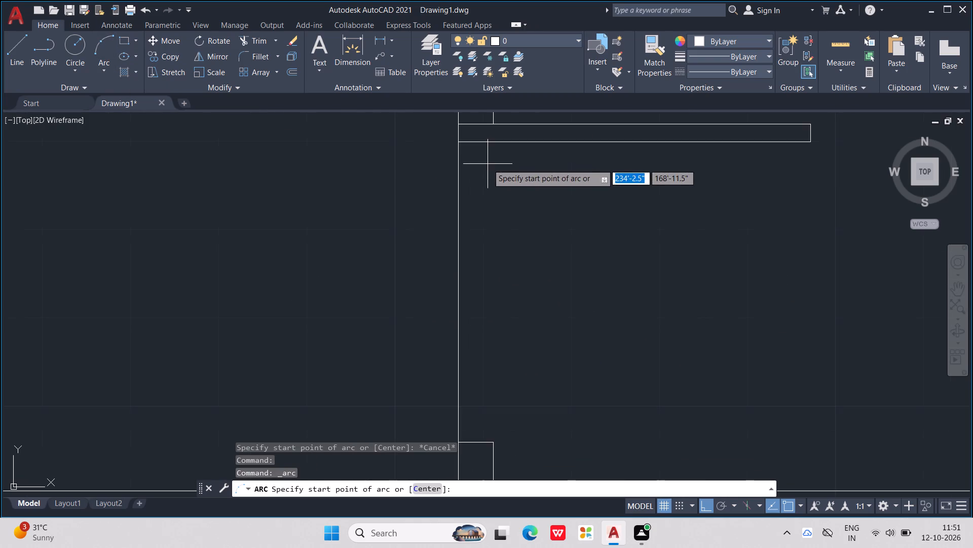
pyautogui.scroll(-2, 488, 164)
pyautogui.scroll(2, 617, 143)
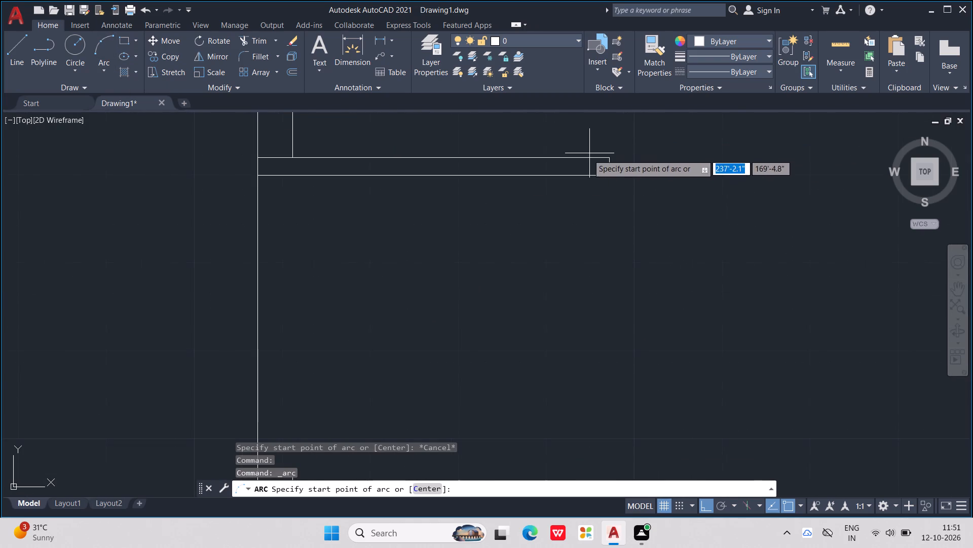
pyautogui.click(609, 155)
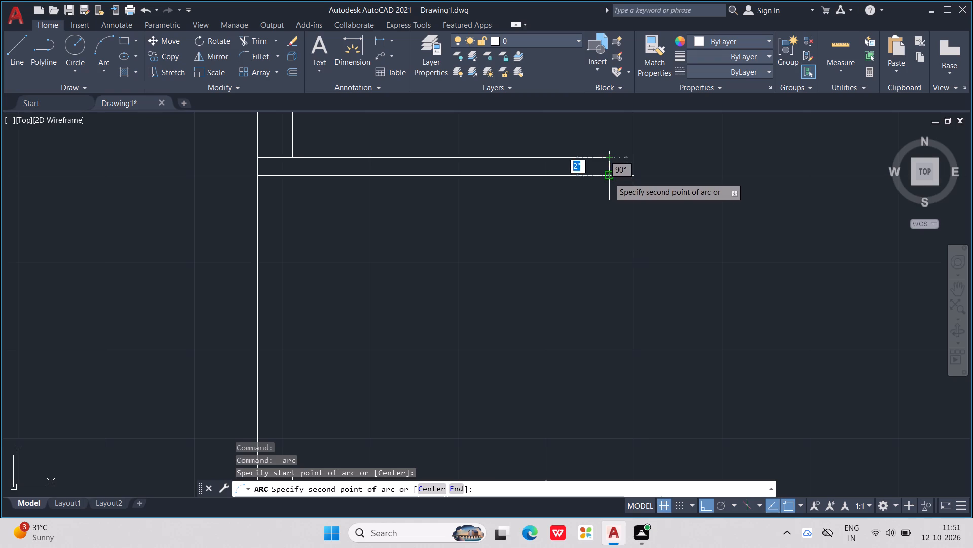
pyautogui.click(609, 178)
pyautogui.moveTo(493, 275); pyautogui.dragTo(588, 197, button='middle')
pyautogui.scroll(-1, 493, 275)
pyautogui.scroll(2, 456, 322)
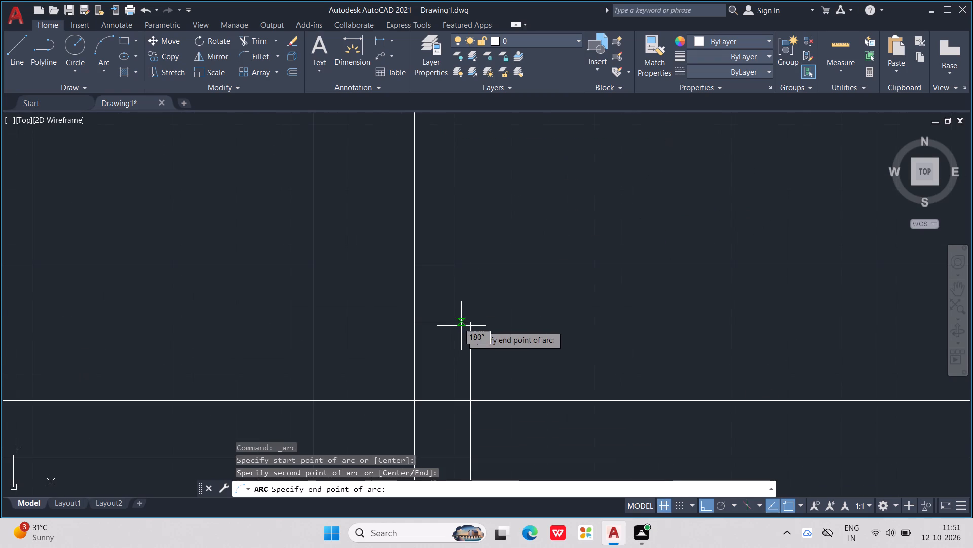
pyautogui.click(447, 328)
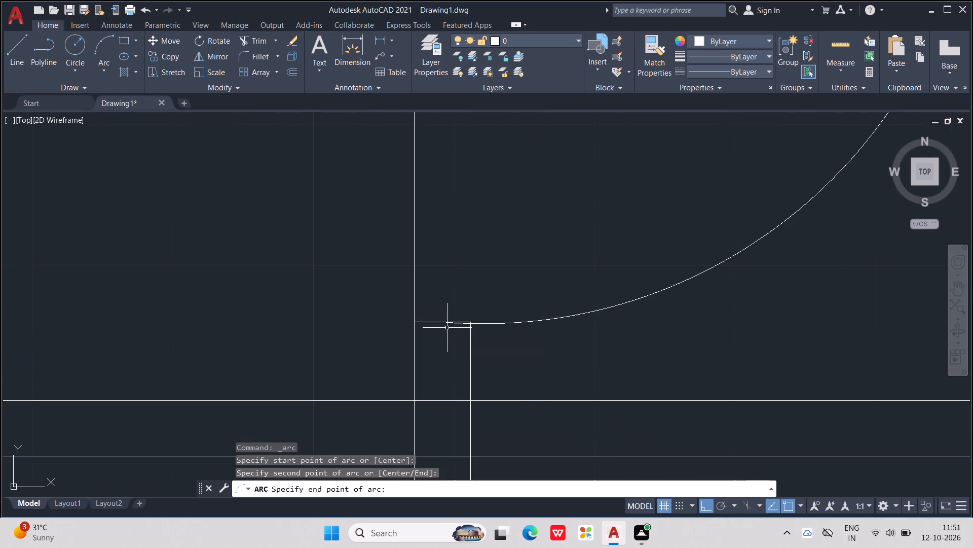
pyautogui.press('Escape')
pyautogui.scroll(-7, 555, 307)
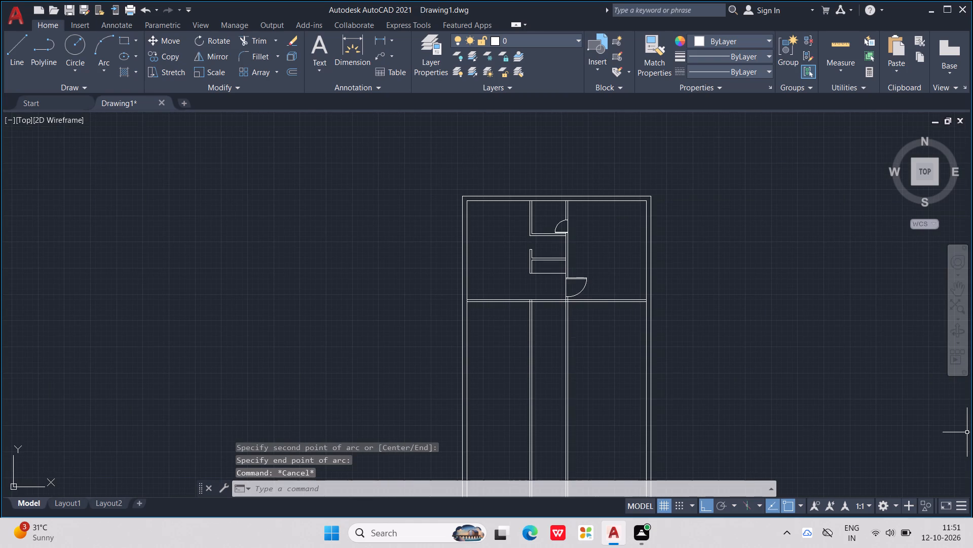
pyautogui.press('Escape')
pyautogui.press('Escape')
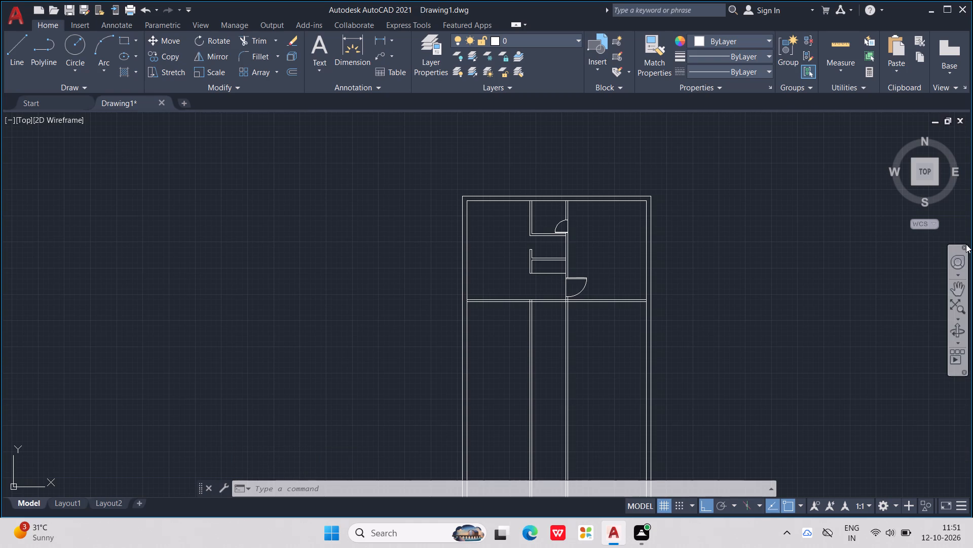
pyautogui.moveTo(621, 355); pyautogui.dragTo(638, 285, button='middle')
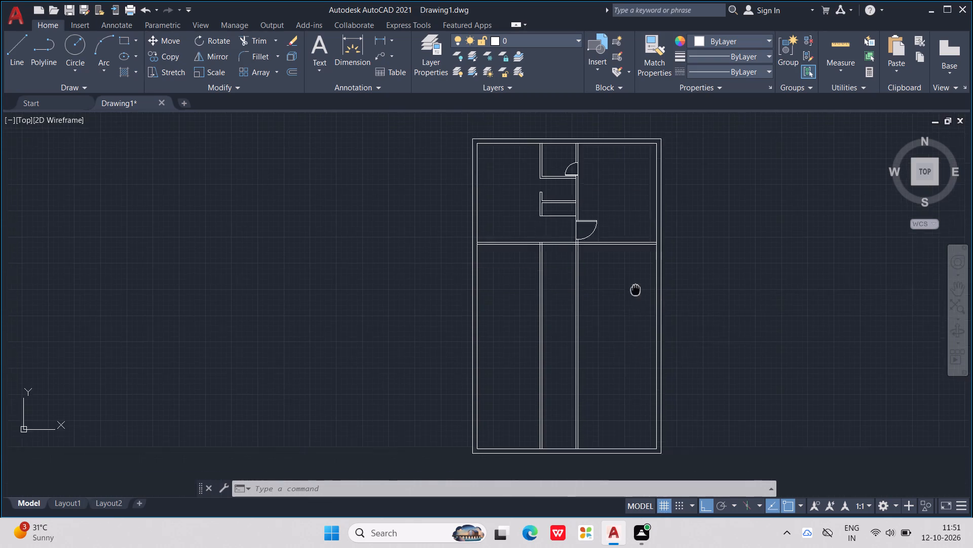
# Insert the Bed - Queen block from Home - Space Planner into the upper-right room, headboard against the top outer wall's inner face.
pyautogui.moveTo(638, 285); pyautogui.dragTo(628, 283, button='middle')
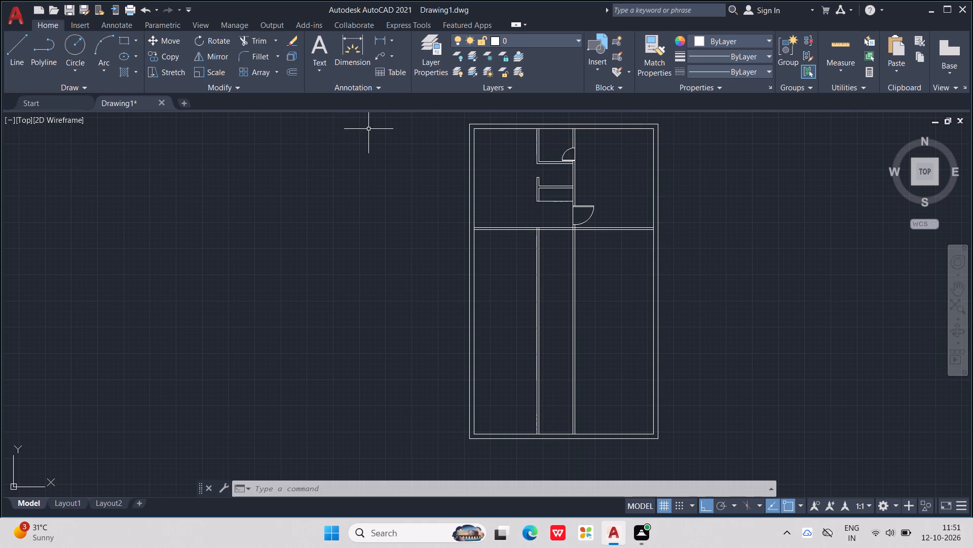
pyautogui.hotkey('ctrl', '2')
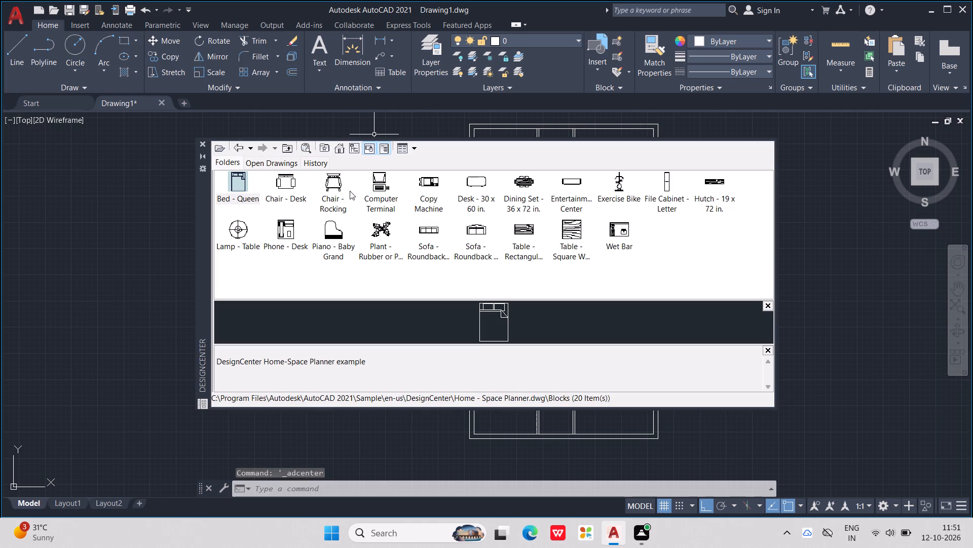
pyautogui.doubleClick(234, 183)
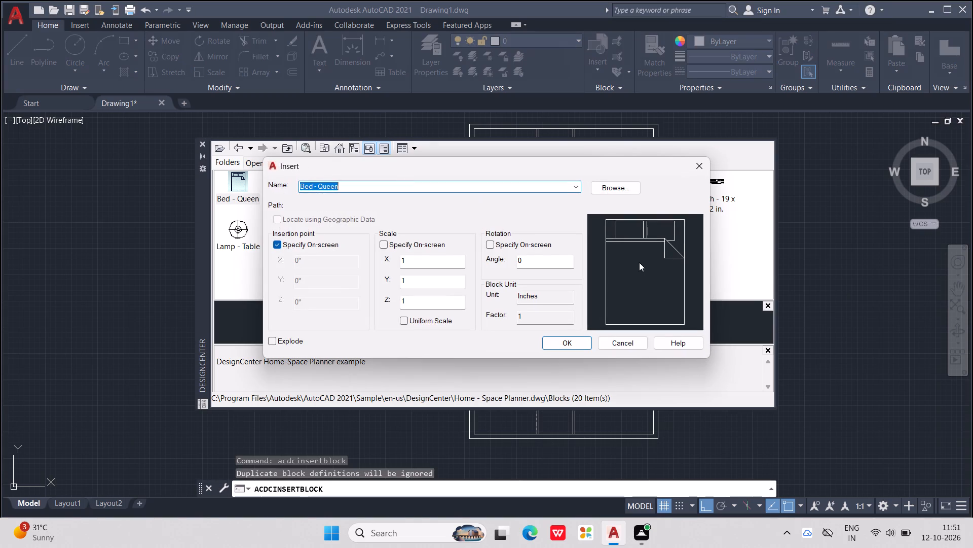
pyautogui.click(580, 340)
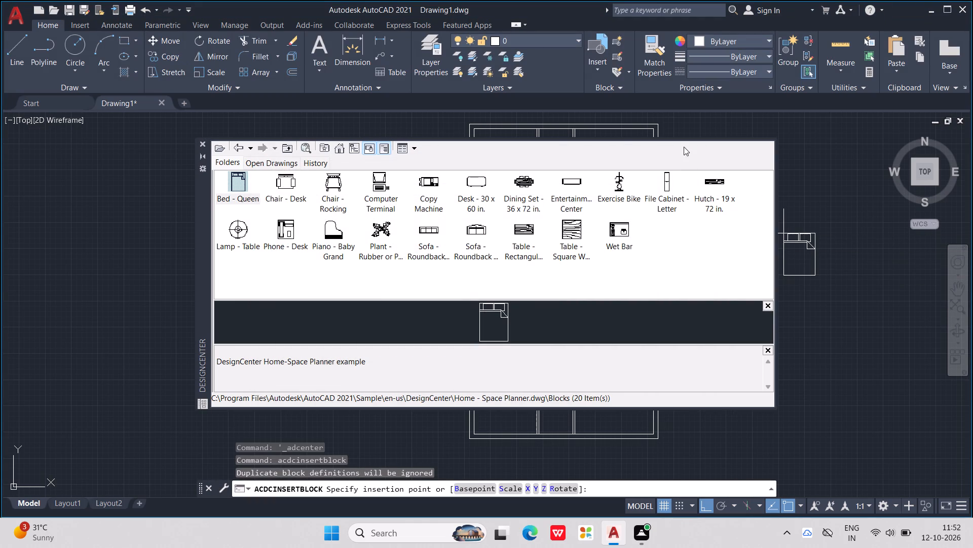
pyautogui.click(205, 141)
pyautogui.scroll(1, 602, 144)
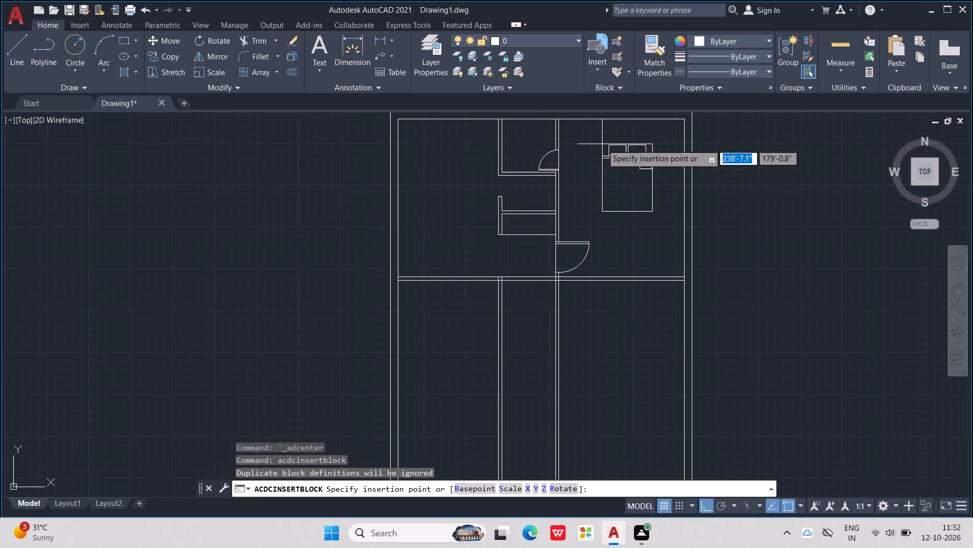
pyautogui.scroll(1, 602, 144)
pyautogui.moveTo(604, 141); pyautogui.dragTo(543, 322, button='middle')
pyautogui.scroll(-1, 604, 141)
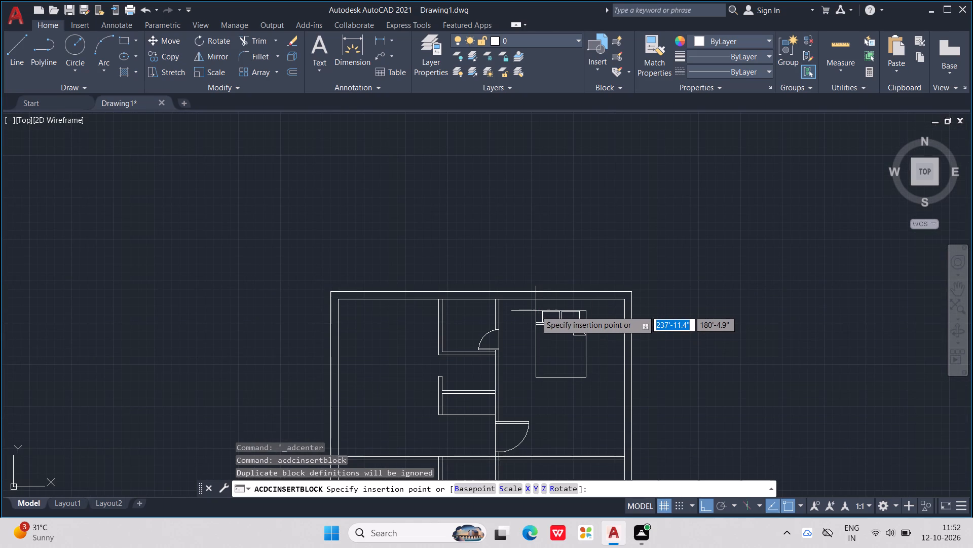
pyautogui.click(539, 303)
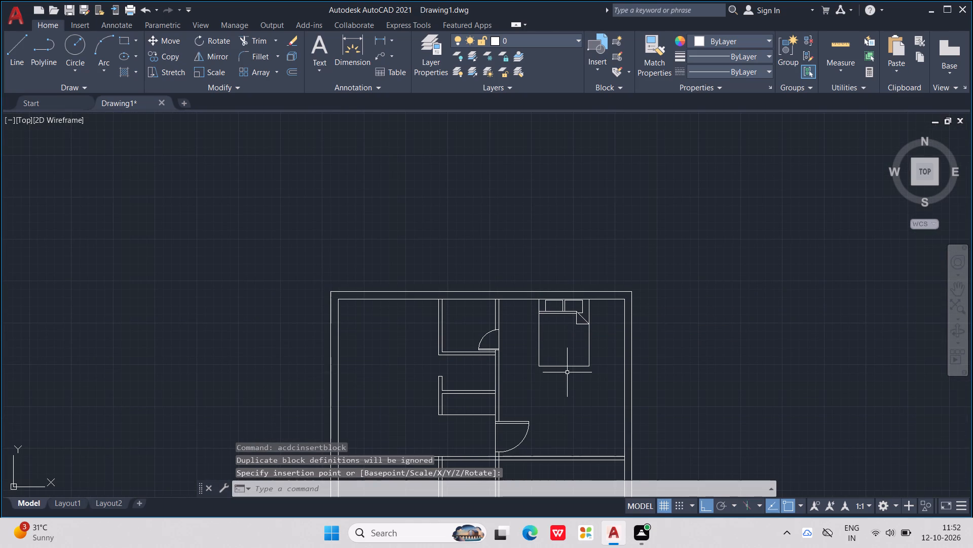
# Browse the DesignCenter sample drawings' blocks: Home - Space Planner, AutoCAD Textstyles and Linetypes, Analog Integrated Circuits and CMOS Integrated Circuits.
pyautogui.scroll(-3, 568, 369)
pyautogui.moveTo(569, 363); pyautogui.dragTo(580, 285, button='middle')
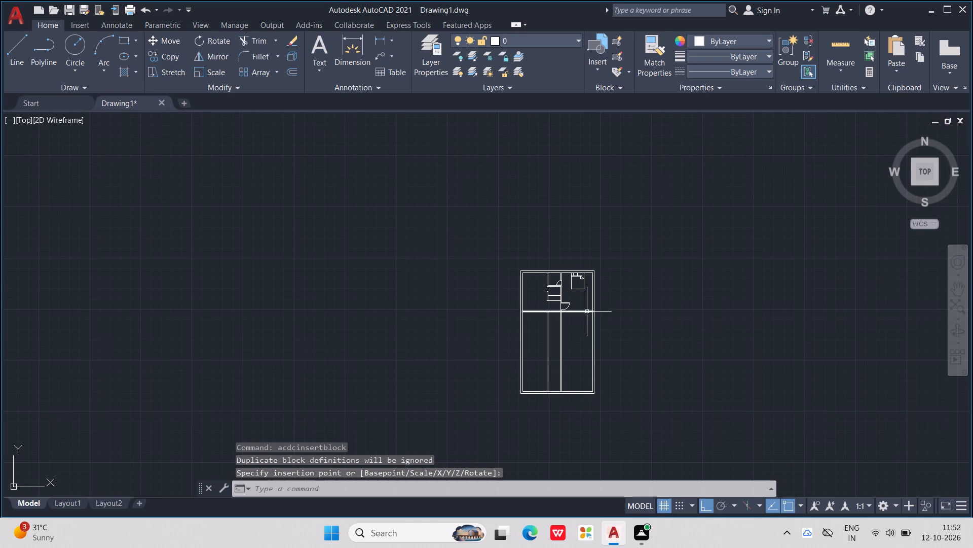
pyautogui.scroll(2, 596, 358)
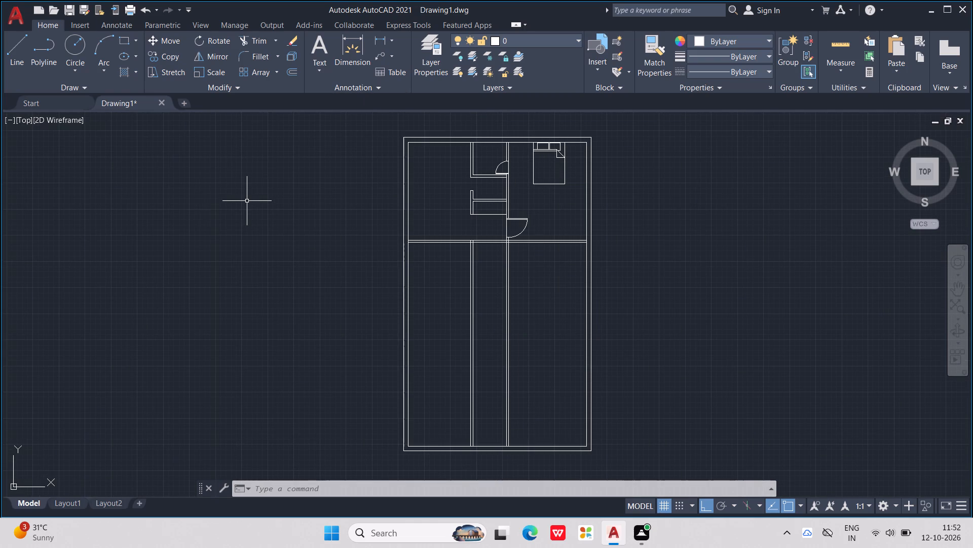
pyautogui.hotkey('ctrl', '2')
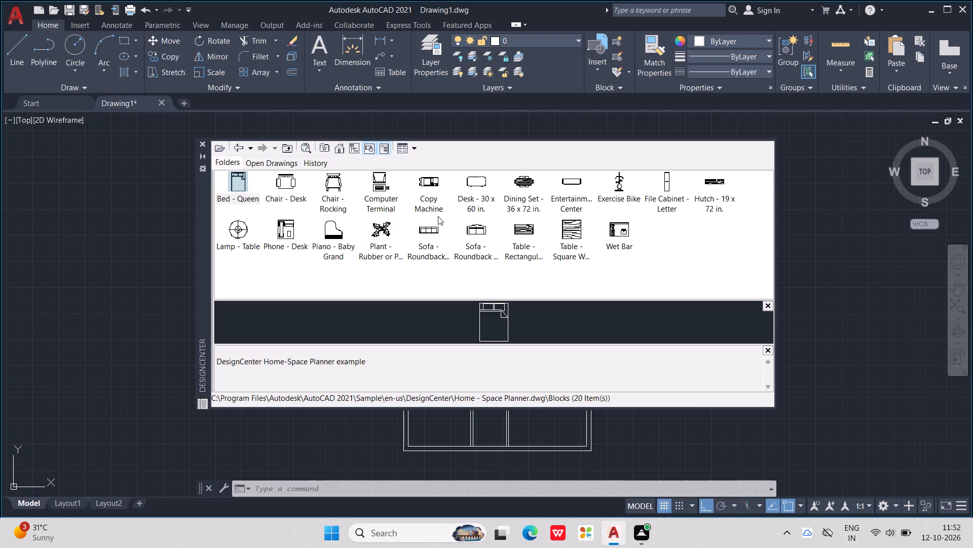
pyautogui.click(241, 147)
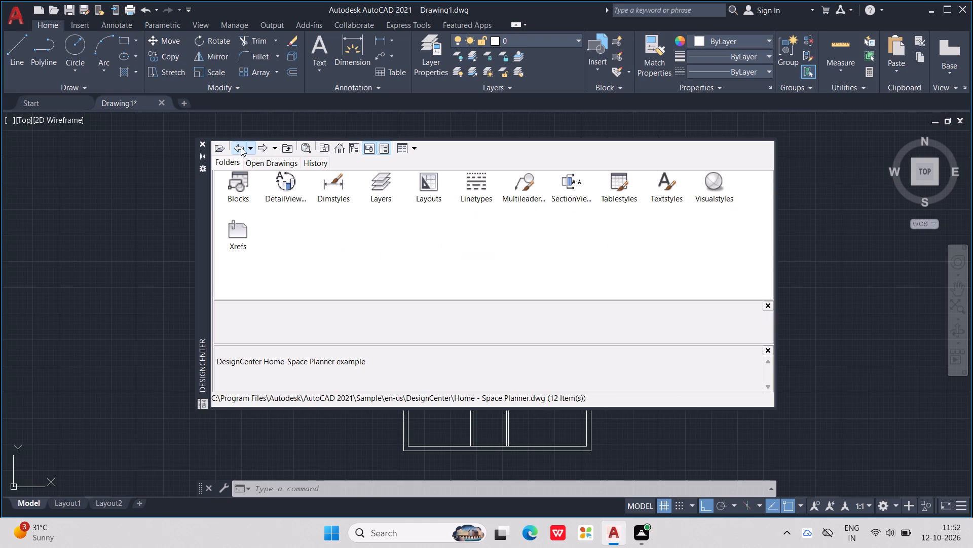
pyautogui.doubleClick(245, 185)
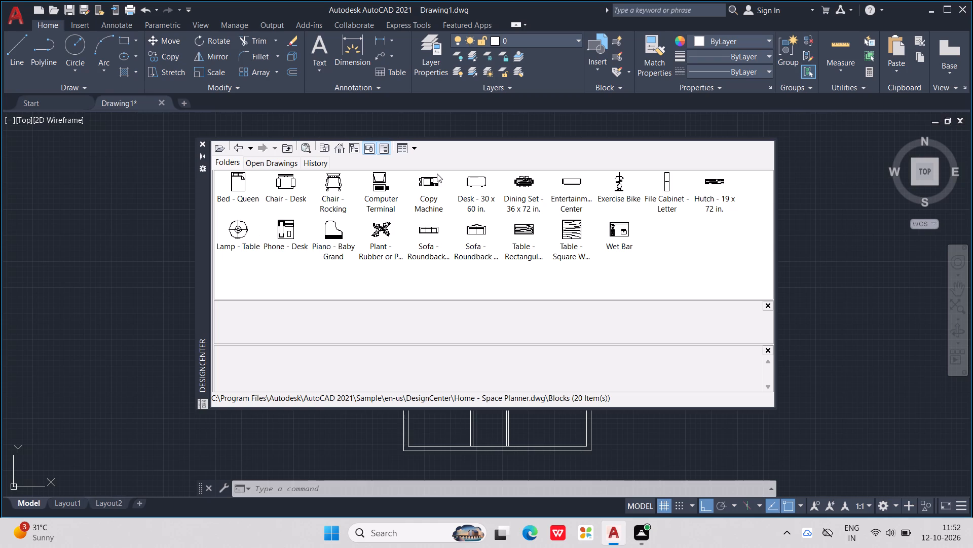
pyautogui.click(234, 151)
pyautogui.click(234, 151)
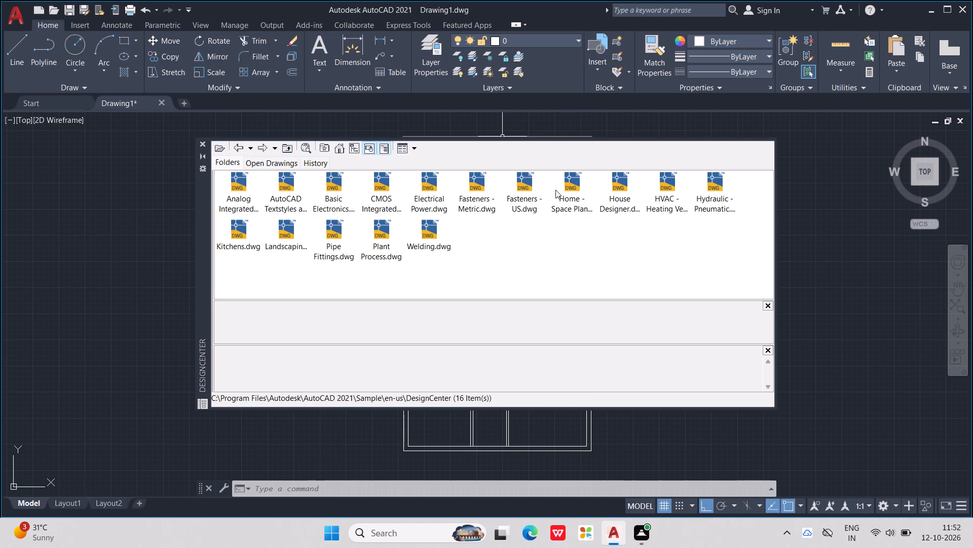
pyautogui.doubleClick(578, 183)
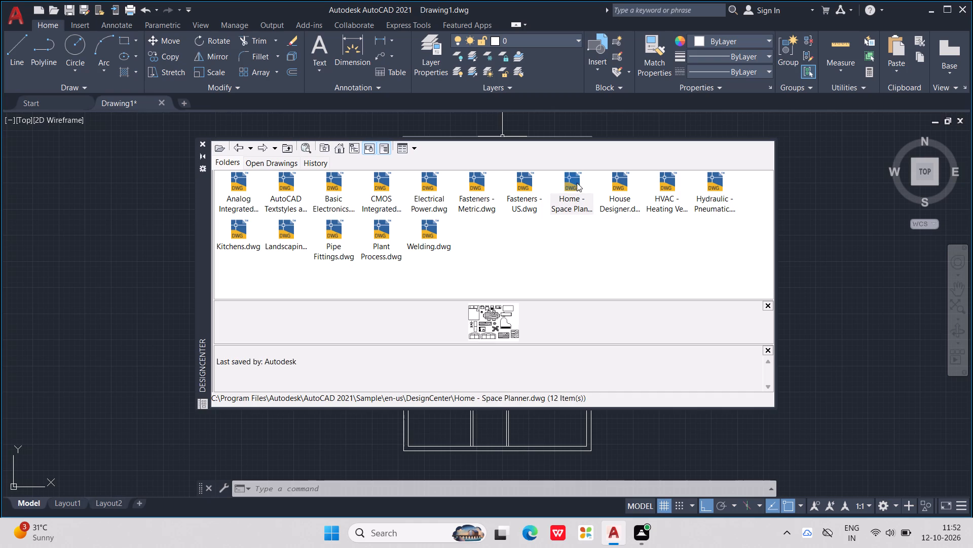
pyautogui.doubleClick(249, 187)
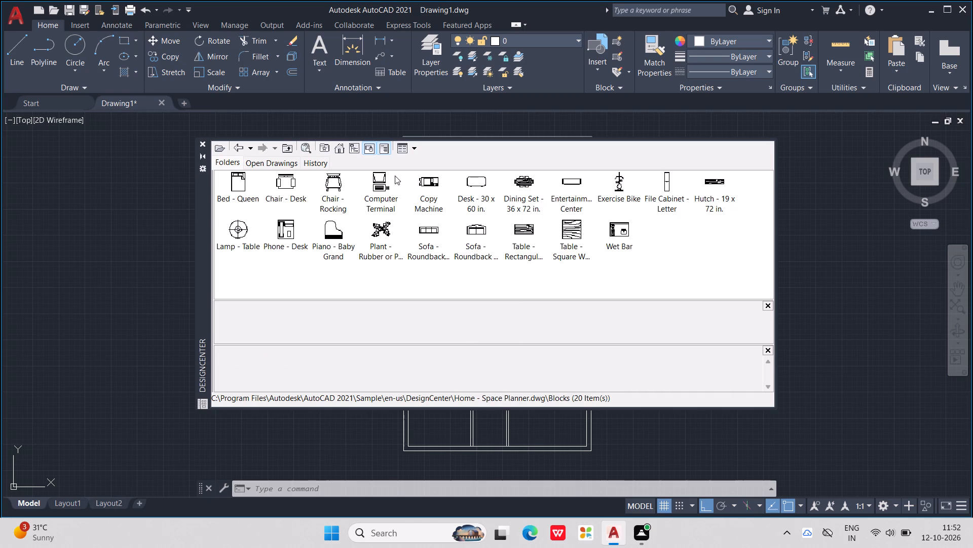
pyautogui.click(243, 148)
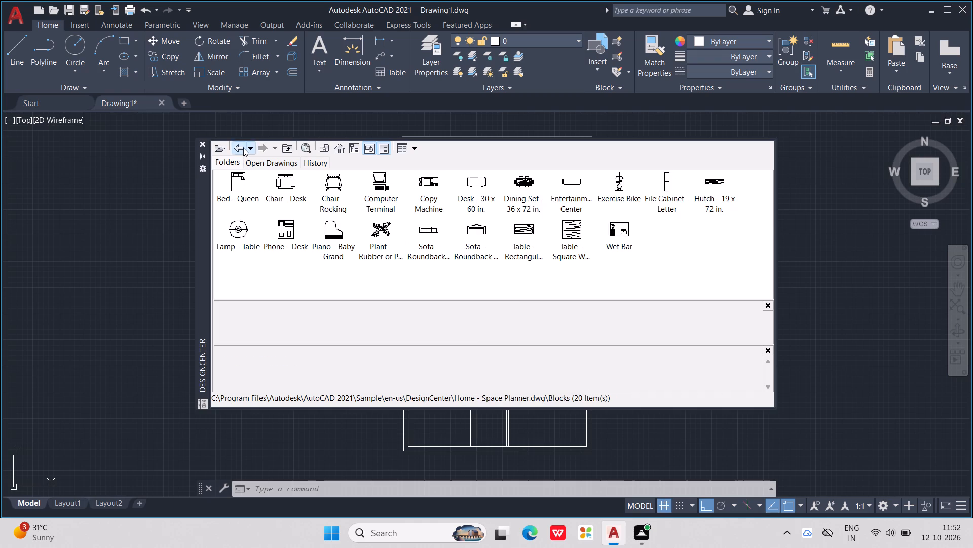
pyautogui.click(241, 149)
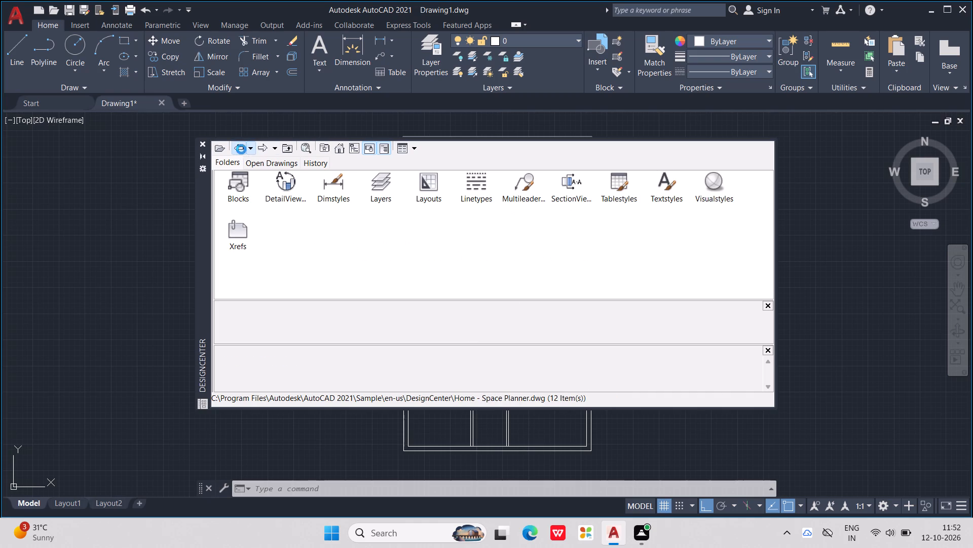
pyautogui.doubleClick(285, 191)
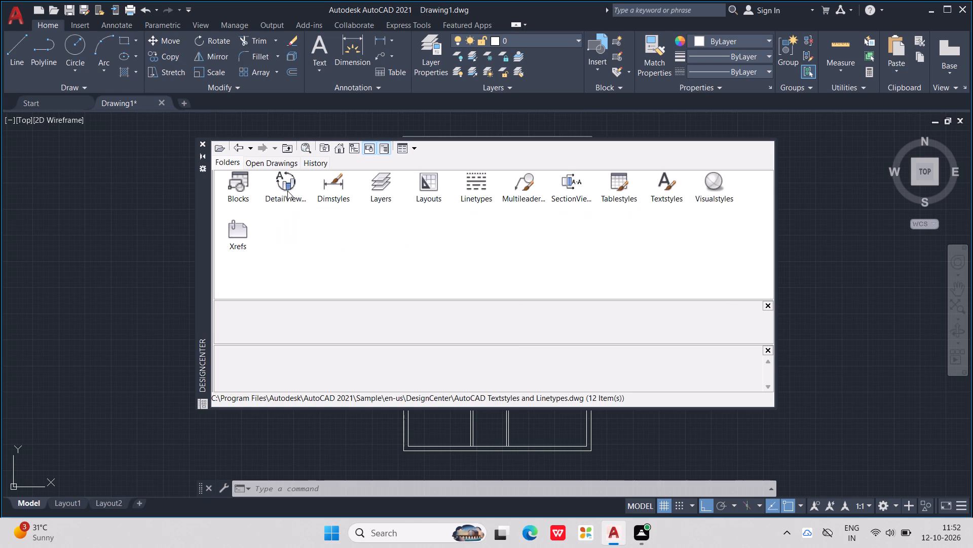
pyautogui.doubleClick(245, 182)
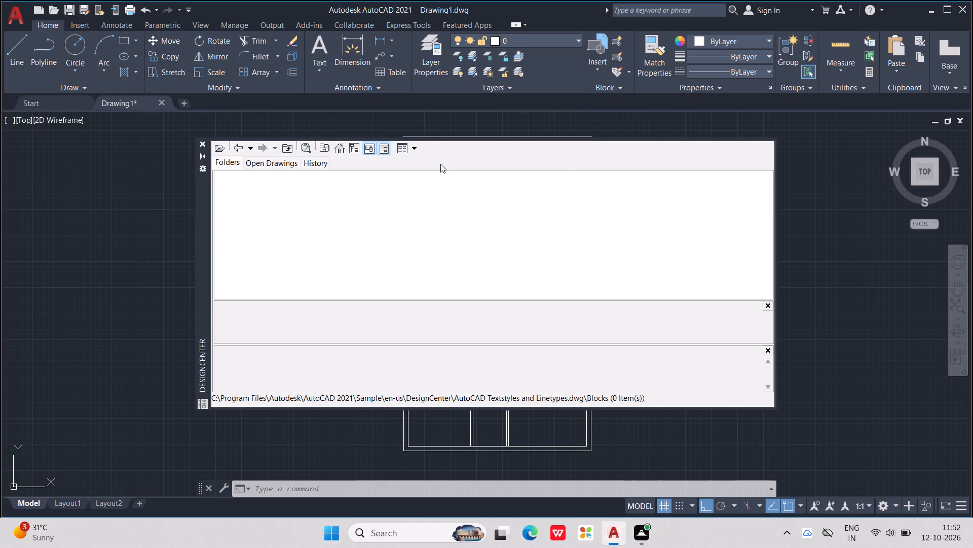
pyautogui.scroll(-2, 406, 192)
pyautogui.click(246, 153)
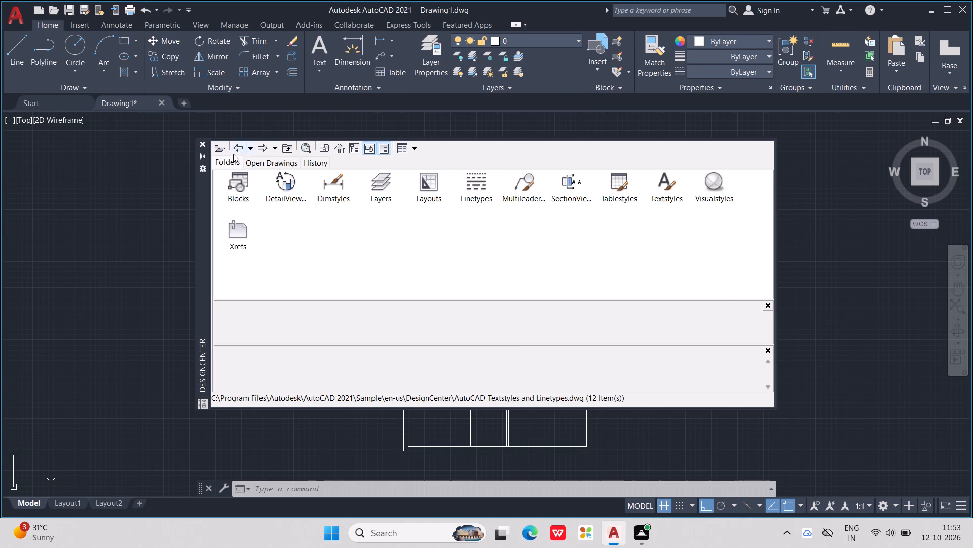
pyautogui.click(237, 151)
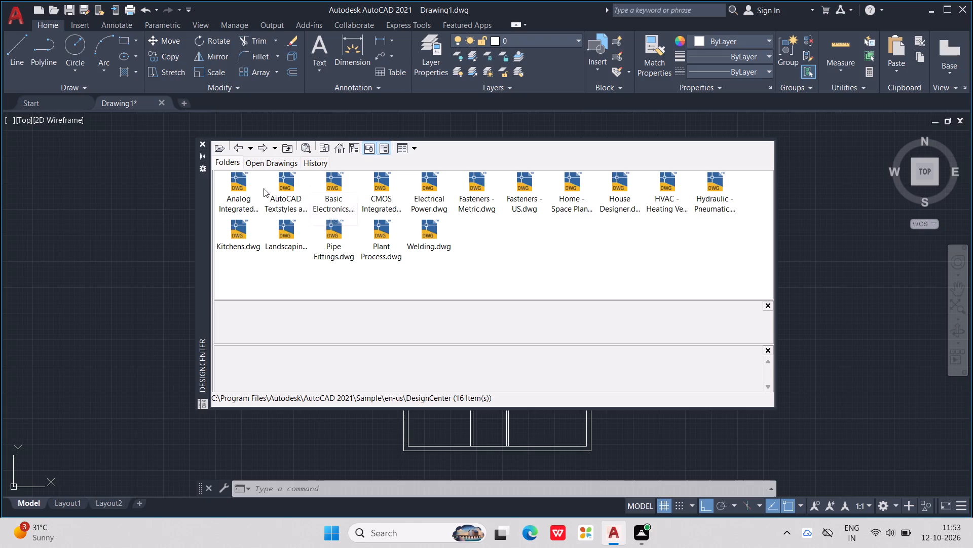
pyautogui.doubleClick(244, 188)
pyautogui.doubleClick(234, 187)
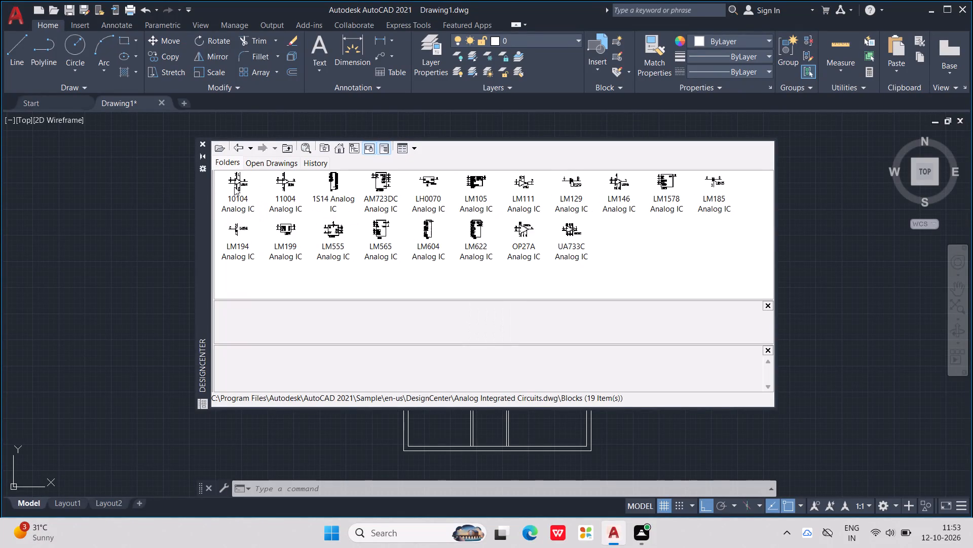
pyautogui.click(239, 156)
pyautogui.click(238, 152)
pyautogui.click(238, 149)
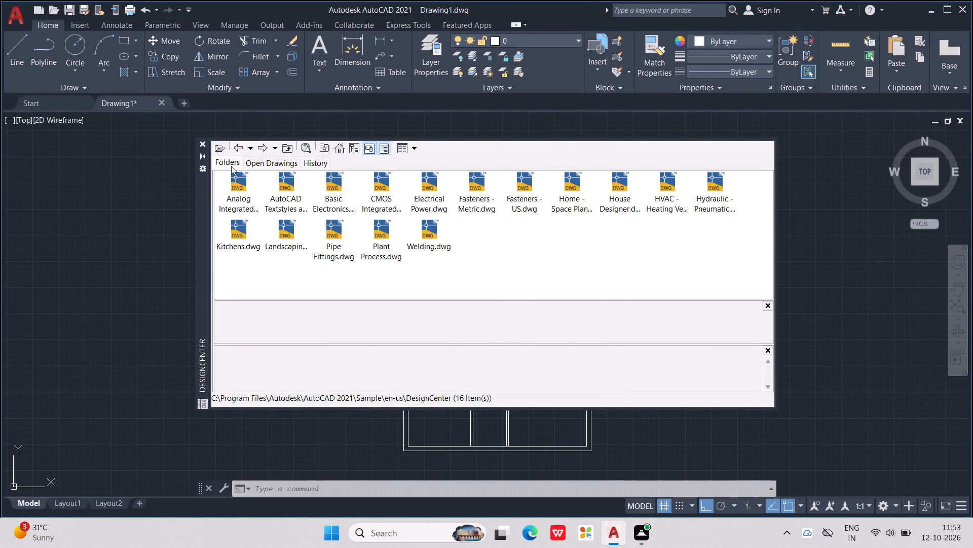
pyautogui.doubleClick(381, 182)
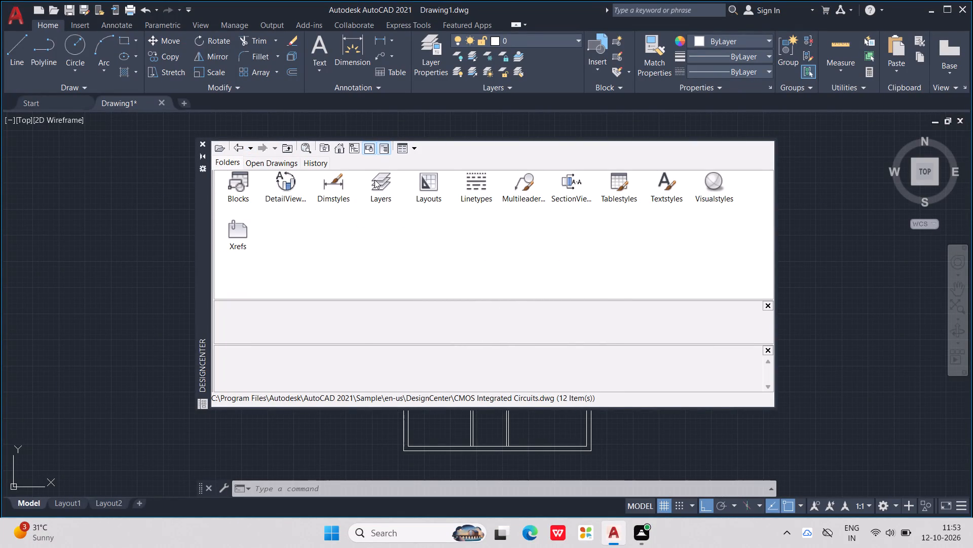
pyautogui.doubleClick(240, 182)
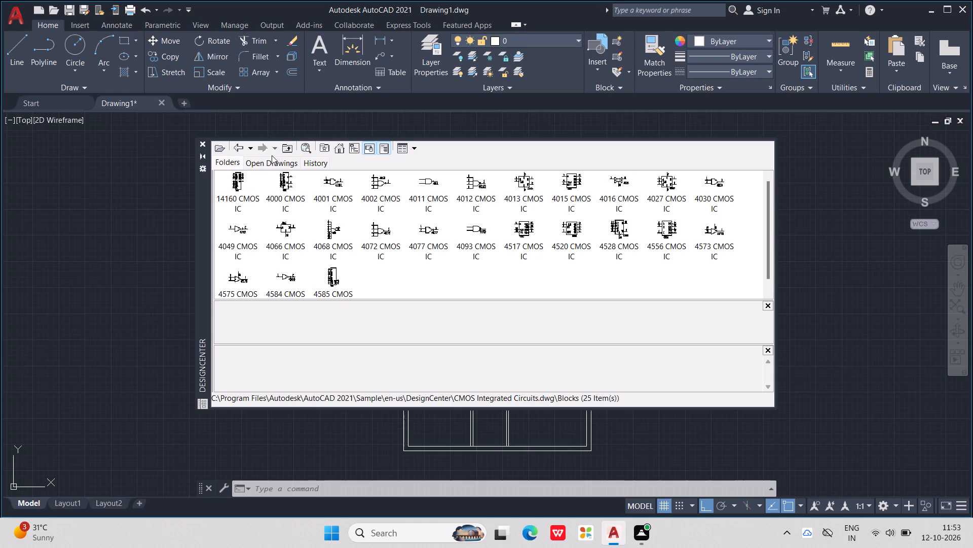
pyautogui.doubleClick(237, 148)
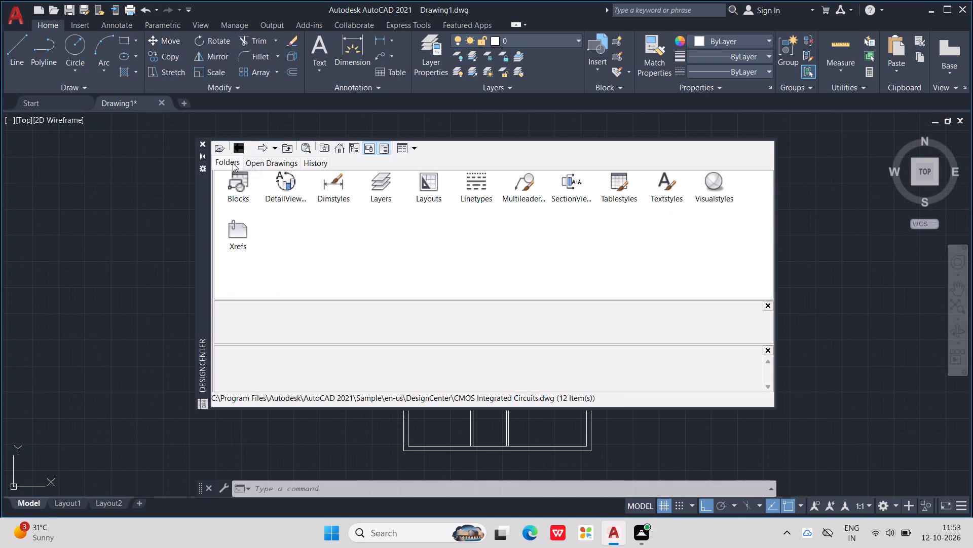
pyautogui.click(239, 148)
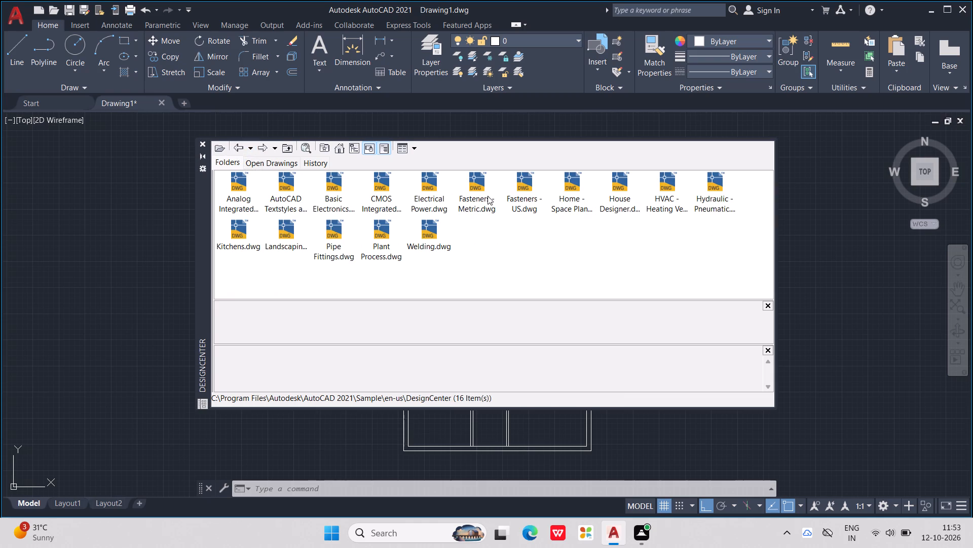
# Insert the Toilet - top block from House Designer into the small upper middle room, tank against the top outer wall's inner face.
pyautogui.doubleClick(621, 199)
pyautogui.doubleClick(247, 174)
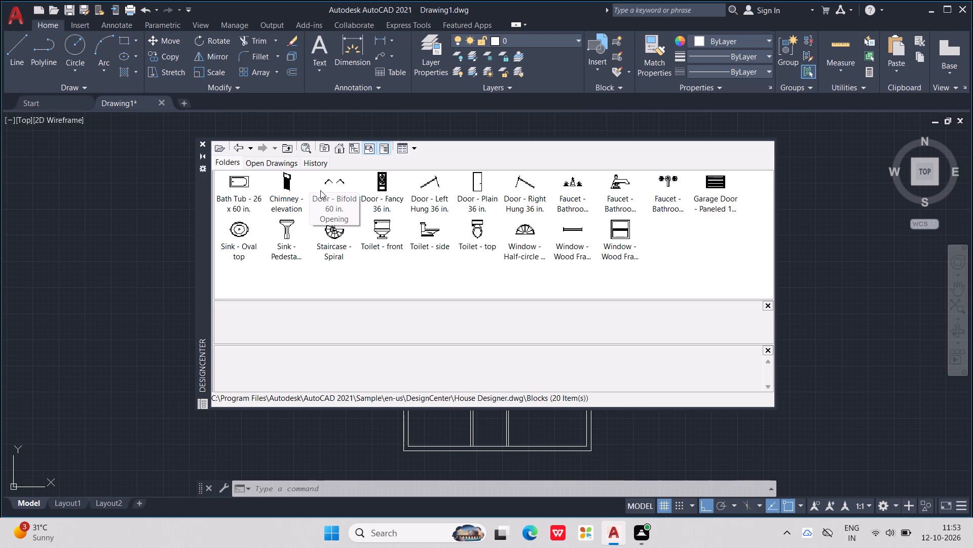
pyautogui.click(472, 235)
pyautogui.click(472, 235)
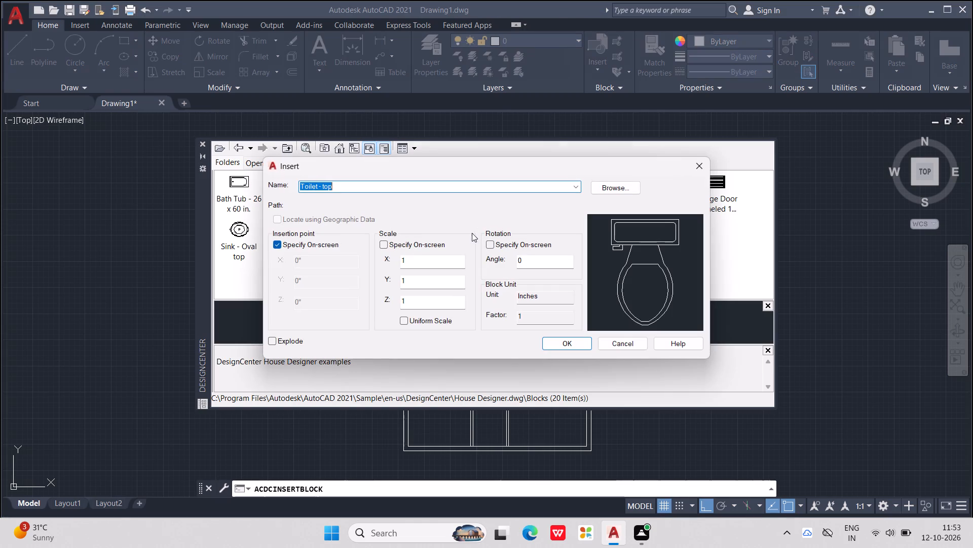
pyautogui.click(580, 345)
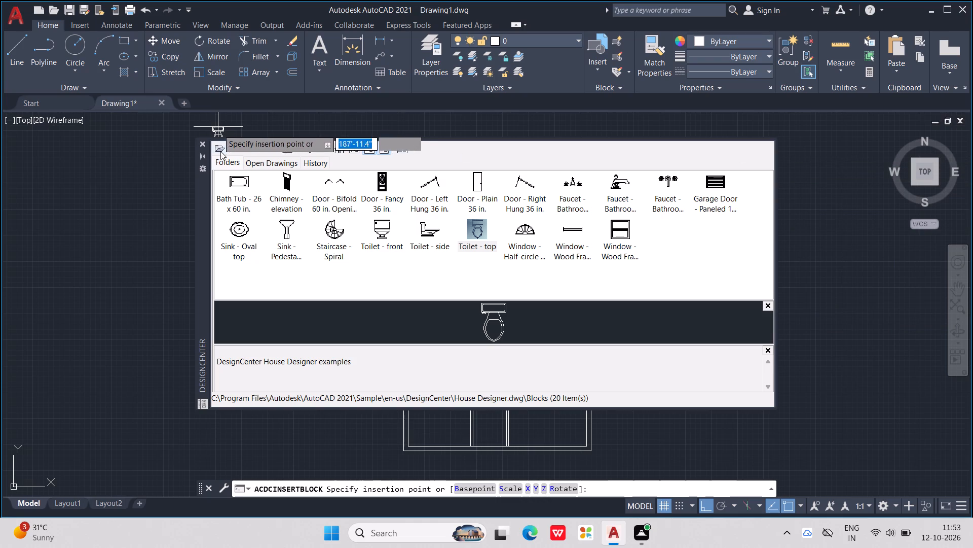
pyautogui.click(204, 139)
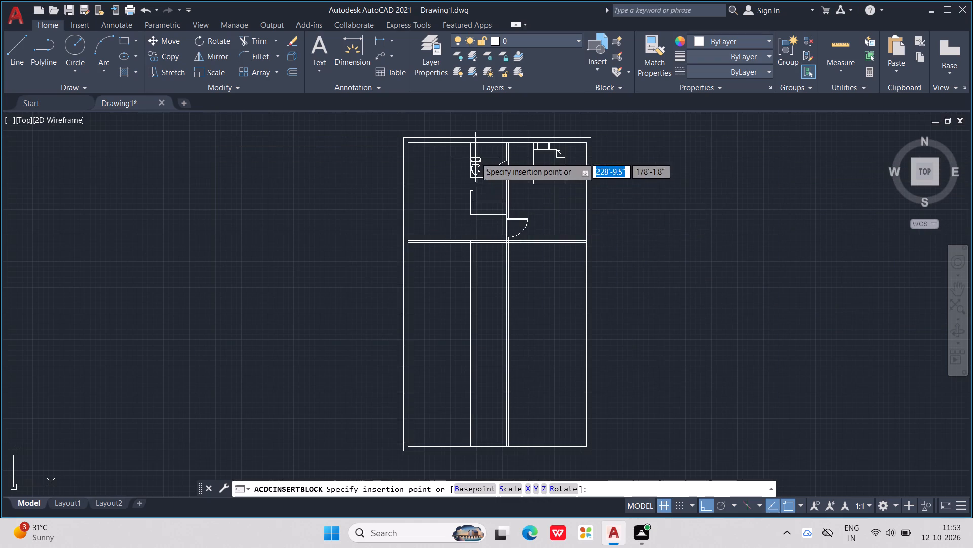
pyautogui.scroll(4, 477, 155)
pyautogui.moveTo(502, 149); pyautogui.dragTo(527, 315, button='middle')
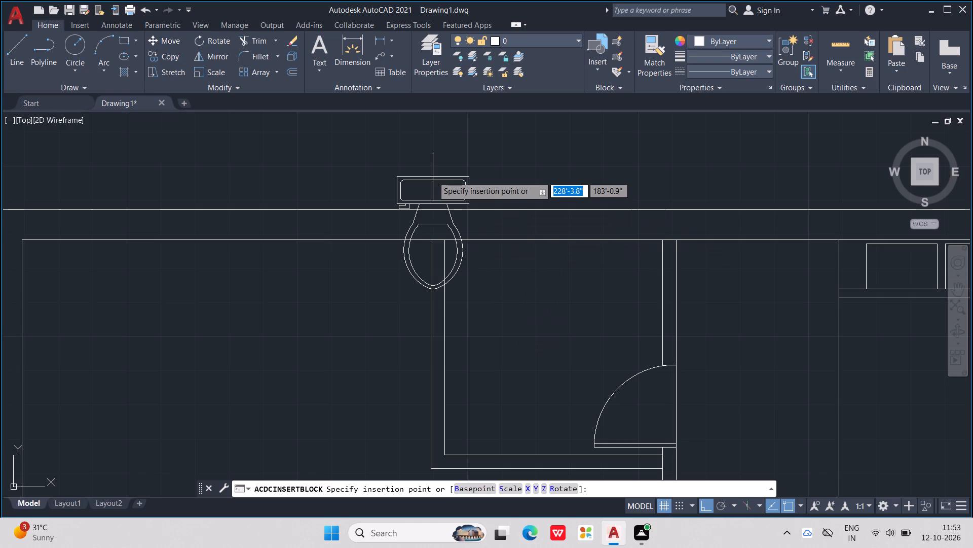
pyautogui.click(553, 239)
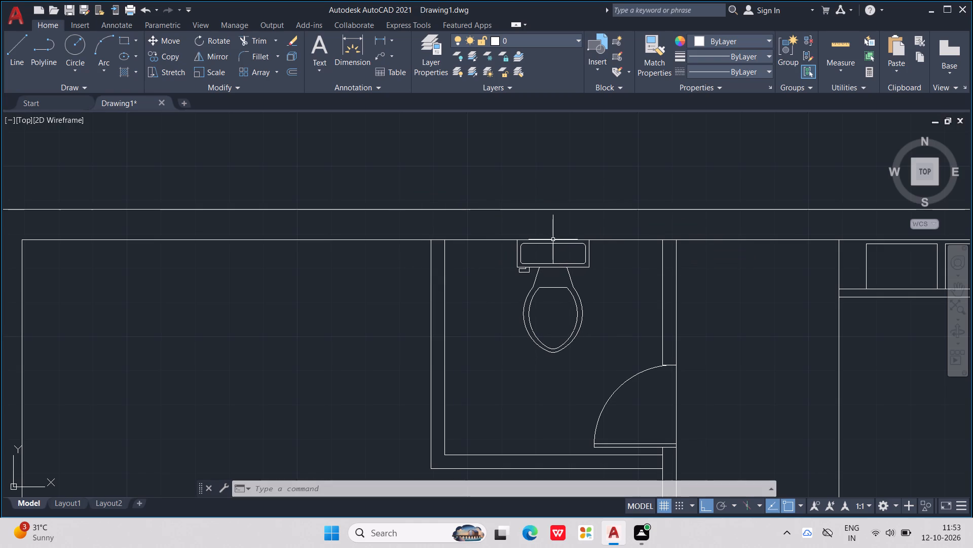
pyautogui.scroll(-2, 572, 252)
pyautogui.press('Escape')
pyautogui.press('Escape')
pyautogui.moveTo(575, 236); pyautogui.dragTo(533, 115, button='middle')
pyautogui.scroll(-1, 571, 220)
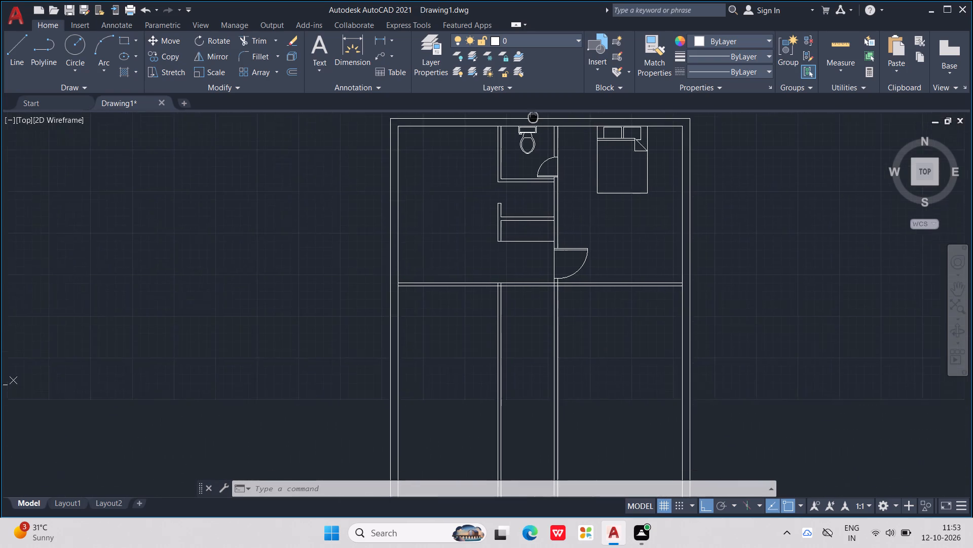
# Offset the lower line of the full-width horizontal partition 10'0" downward.
pyautogui.moveTo(533, 115); pyautogui.dragTo(521, 181, button='middle')
pyautogui.scroll(-2, 521, 181)
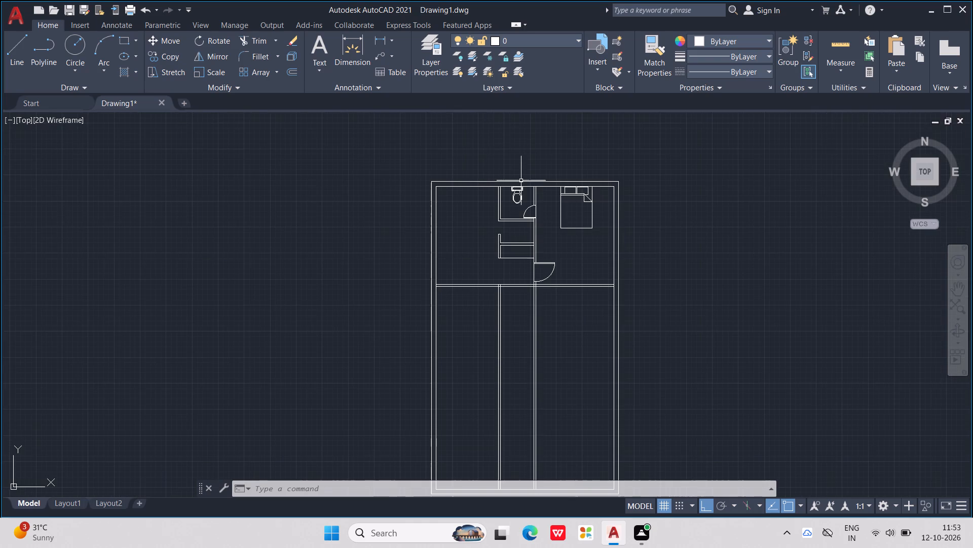
pyautogui.scroll(-1, 521, 181)
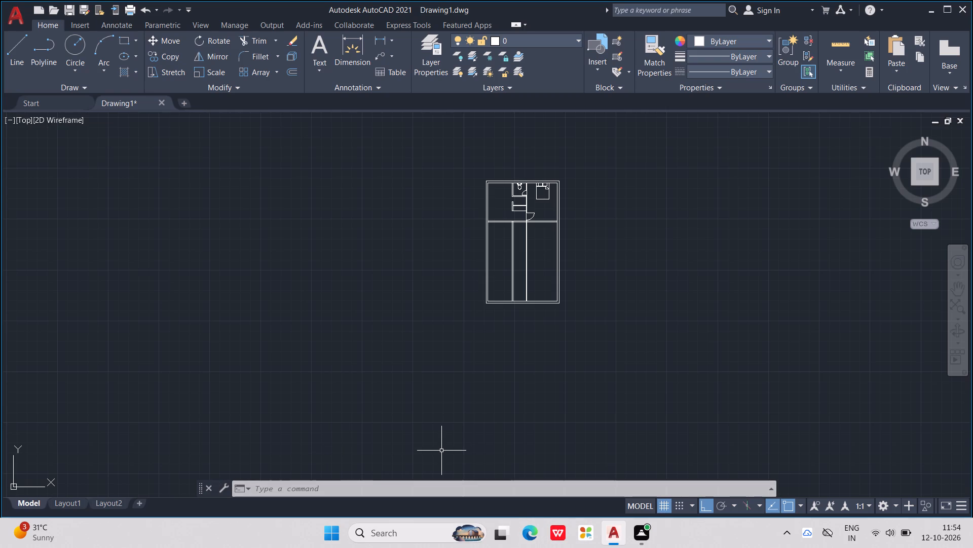
pyautogui.scroll(3, 571, 244)
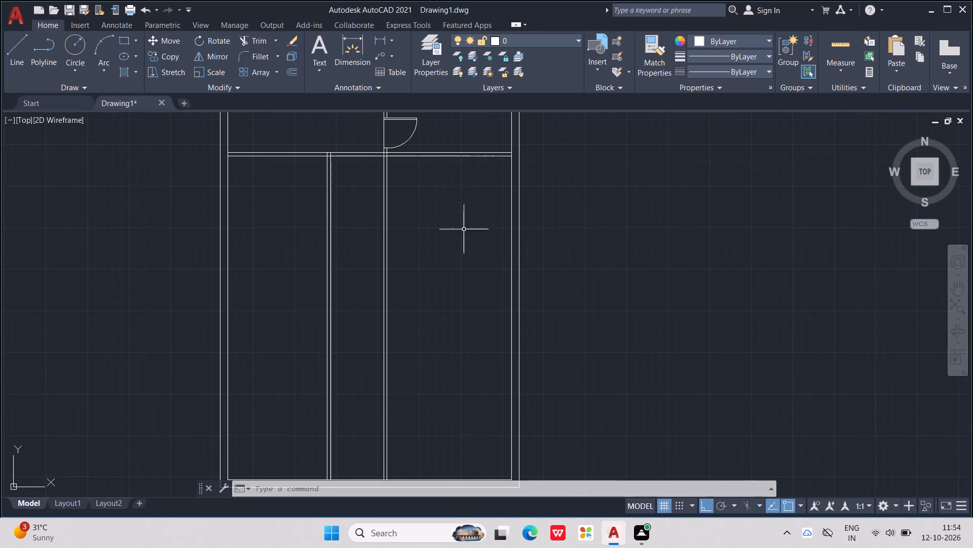
pyautogui.write('off')
pyautogui.press('Return')
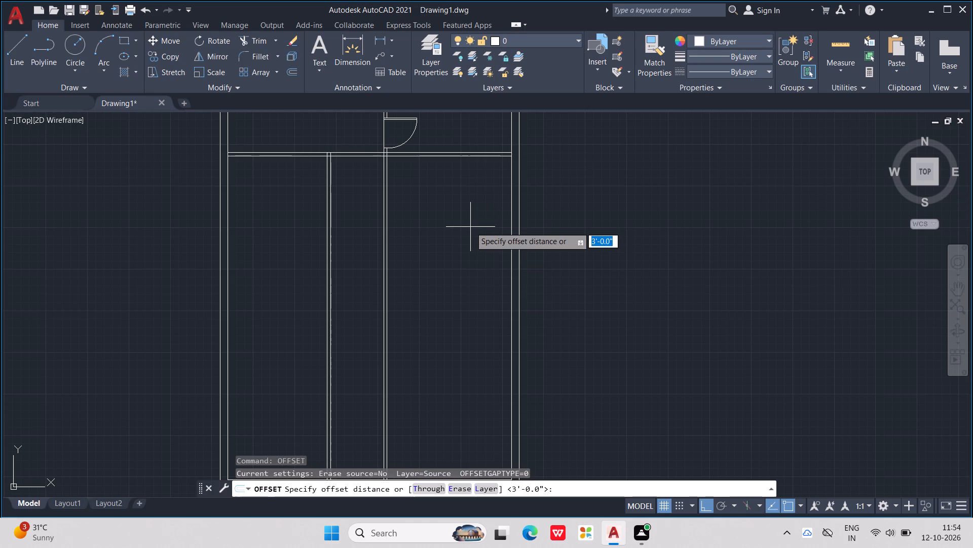
pyautogui.write("10'")
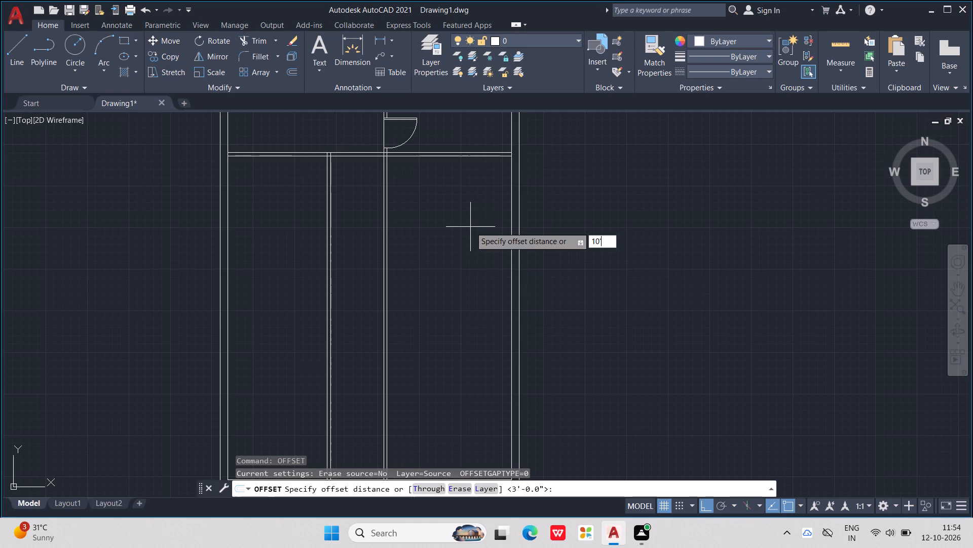
pyautogui.press('0')
pyautogui.press("'")
pyautogui.press('BackSpace')
pyautogui.press("'")
pyautogui.press('BackSpace')
pyautogui.hotkey('shift', '"')
pyautogui.press('Return')
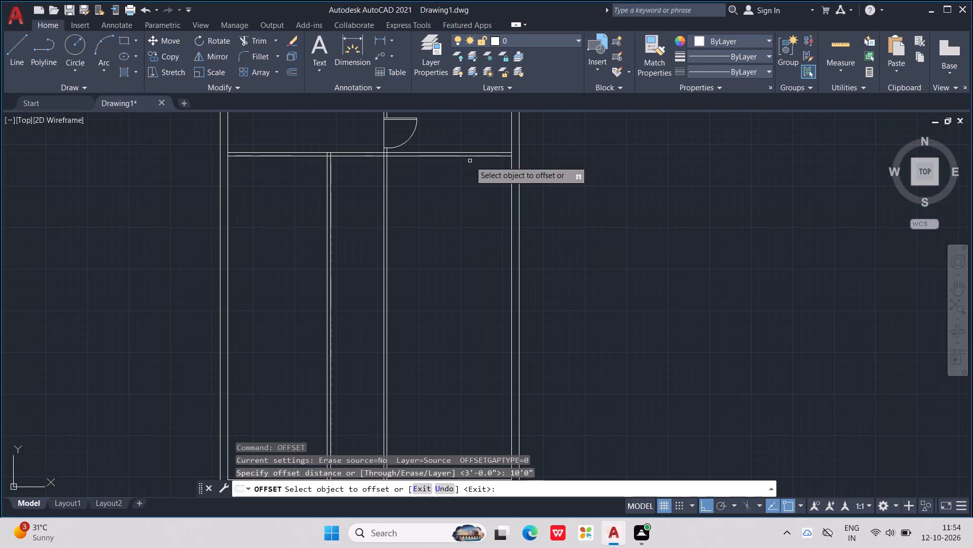
pyautogui.click(471, 156)
pyautogui.click(456, 249)
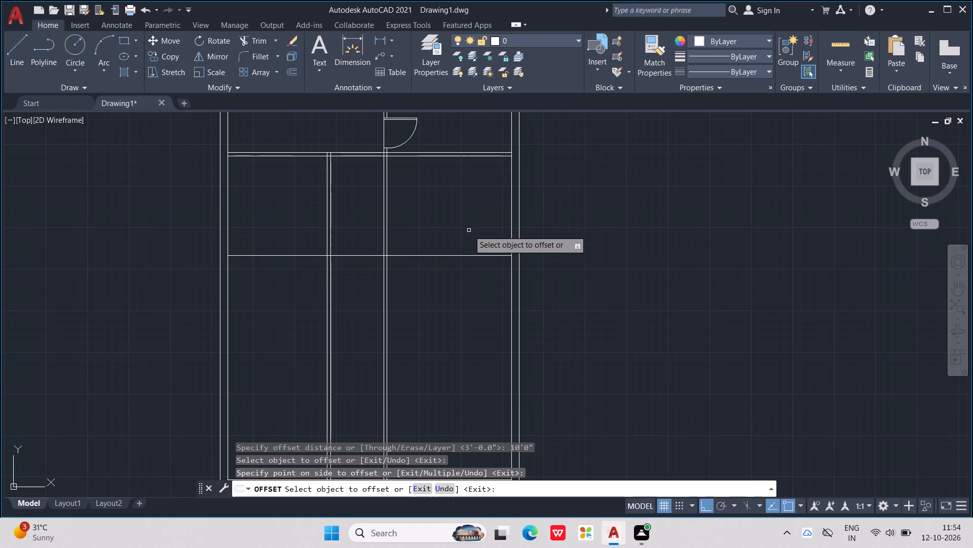
pyautogui.press('Escape')
pyautogui.press('Escape')
pyautogui.press('Escape')
# Offset the new horizontal line below the full-width partition 4" upward to give the second cross partition its thickness.
pyautogui.press('o')
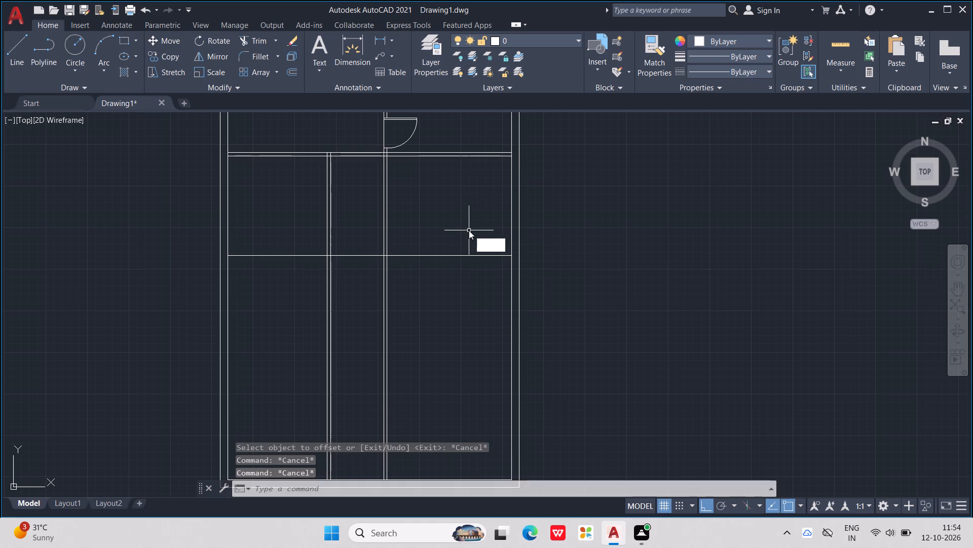
pyautogui.write('ff')
pyautogui.press('Return')
pyautogui.press('4')
pyautogui.press("'")
pyautogui.press('BackSpace')
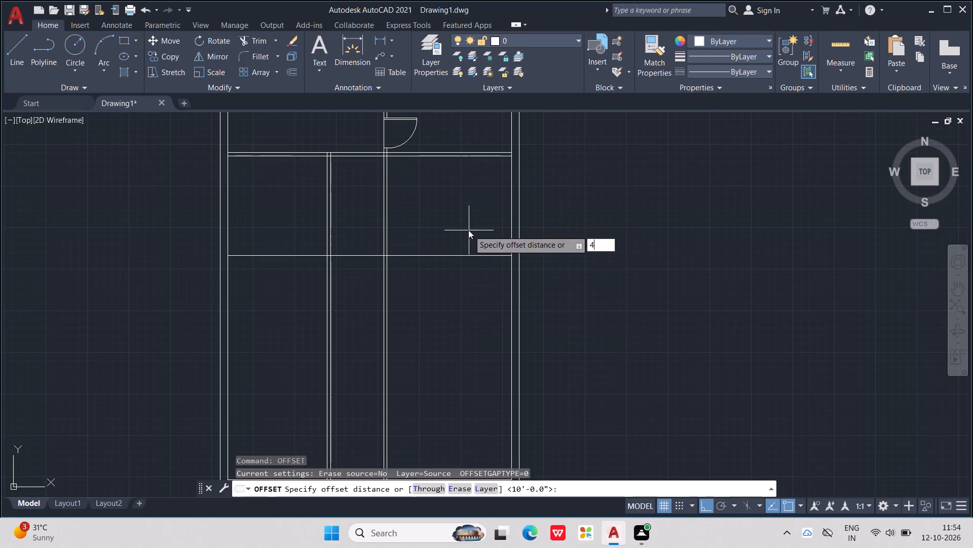
pyautogui.press("'")
pyautogui.press('BackSpace')
pyautogui.hotkey('shift', '"')
pyautogui.press('Return')
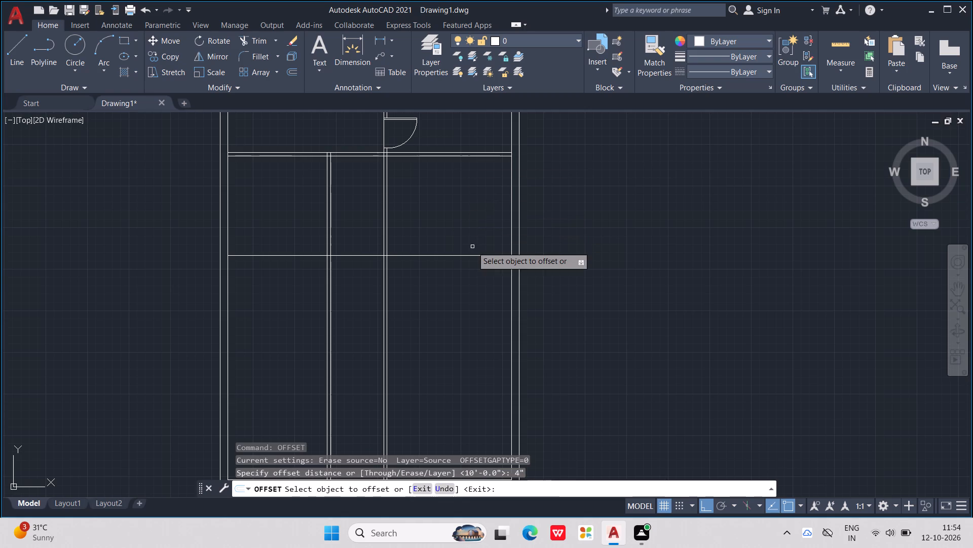
pyautogui.click(488, 257)
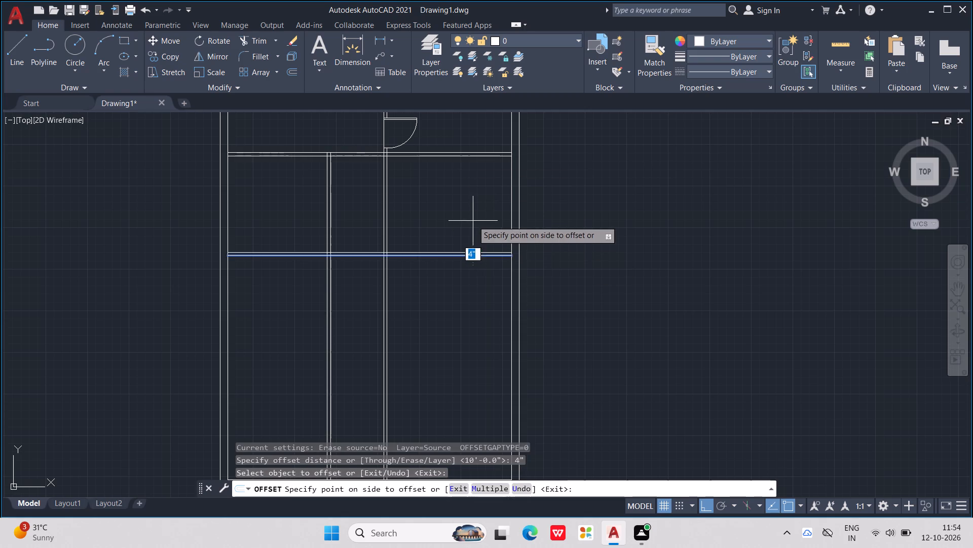
pyautogui.click(473, 221)
pyautogui.press('Escape')
pyautogui.press('Escape')
pyautogui.press('Escape')
pyautogui.press('Escape')
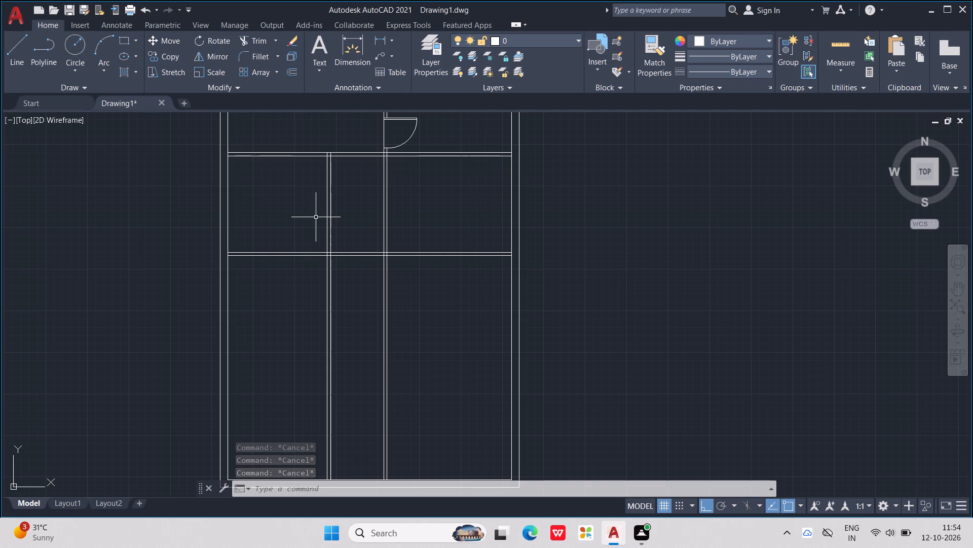
# Trim away both lines of the left vertical partition between the two full-width horizontal partitions.
pyautogui.write('tr')
pyautogui.press('Return')
pyautogui.moveTo(305, 211); pyautogui.dragTo(329, 211)
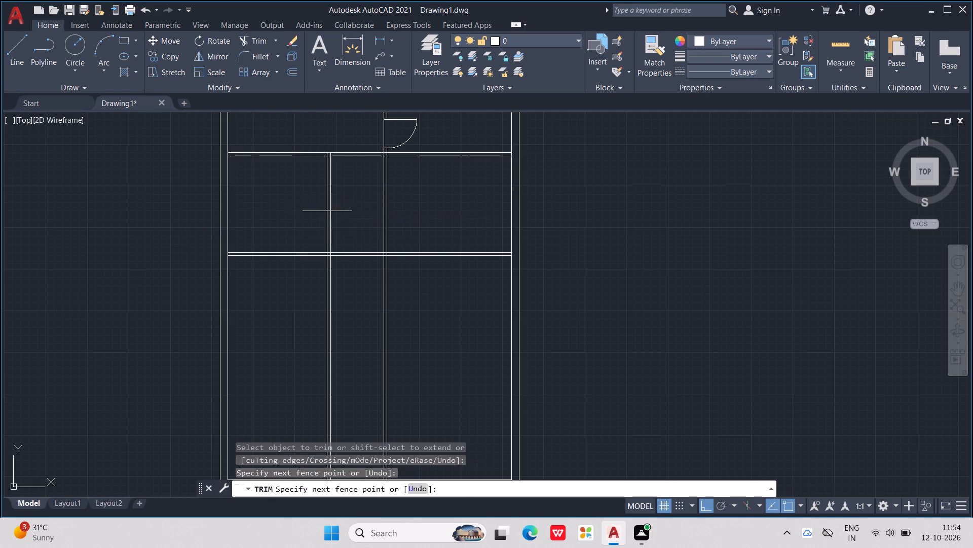
pyautogui.moveTo(329, 211); pyautogui.dragTo(342, 211)
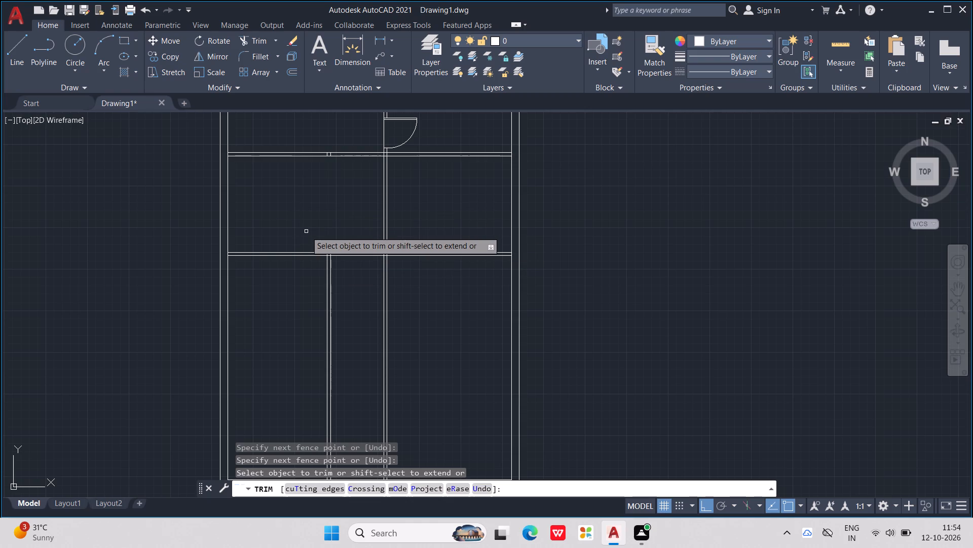
pyautogui.press('Escape')
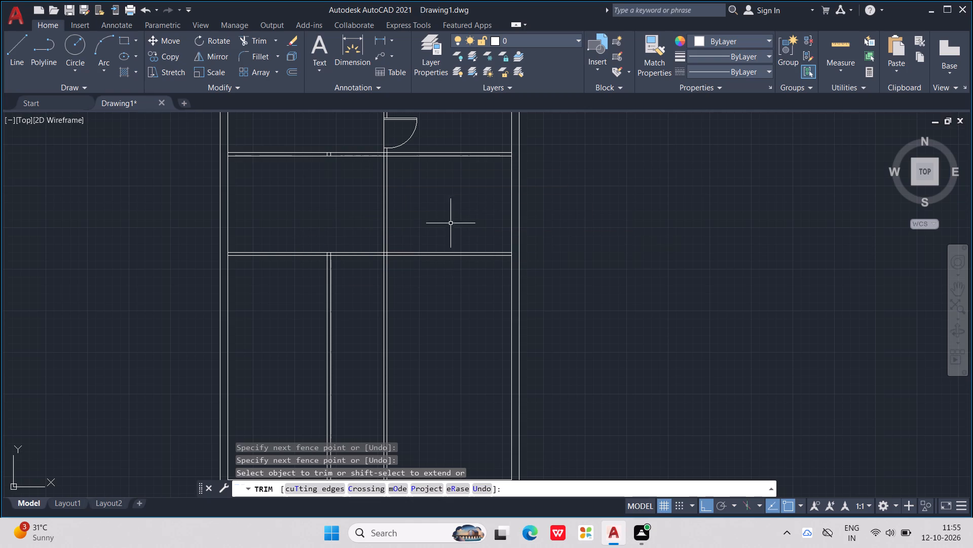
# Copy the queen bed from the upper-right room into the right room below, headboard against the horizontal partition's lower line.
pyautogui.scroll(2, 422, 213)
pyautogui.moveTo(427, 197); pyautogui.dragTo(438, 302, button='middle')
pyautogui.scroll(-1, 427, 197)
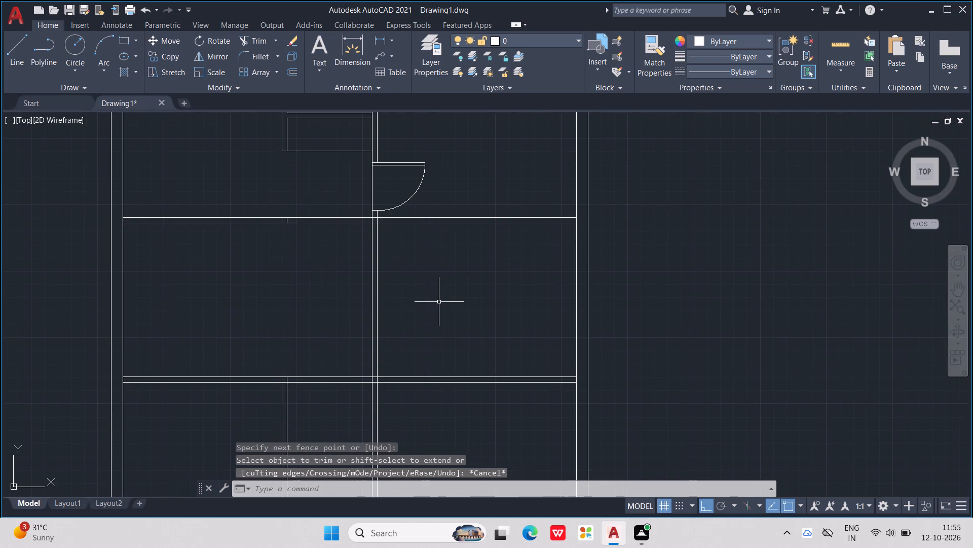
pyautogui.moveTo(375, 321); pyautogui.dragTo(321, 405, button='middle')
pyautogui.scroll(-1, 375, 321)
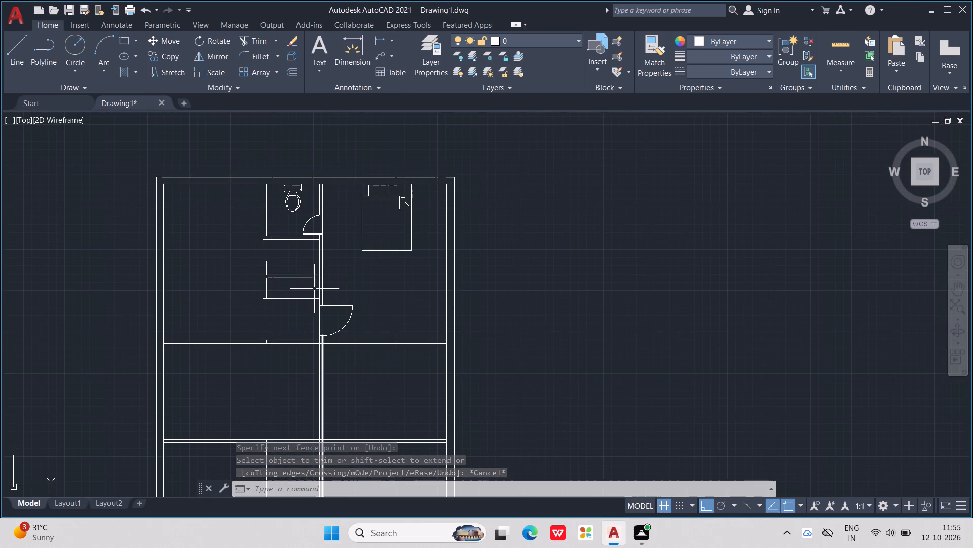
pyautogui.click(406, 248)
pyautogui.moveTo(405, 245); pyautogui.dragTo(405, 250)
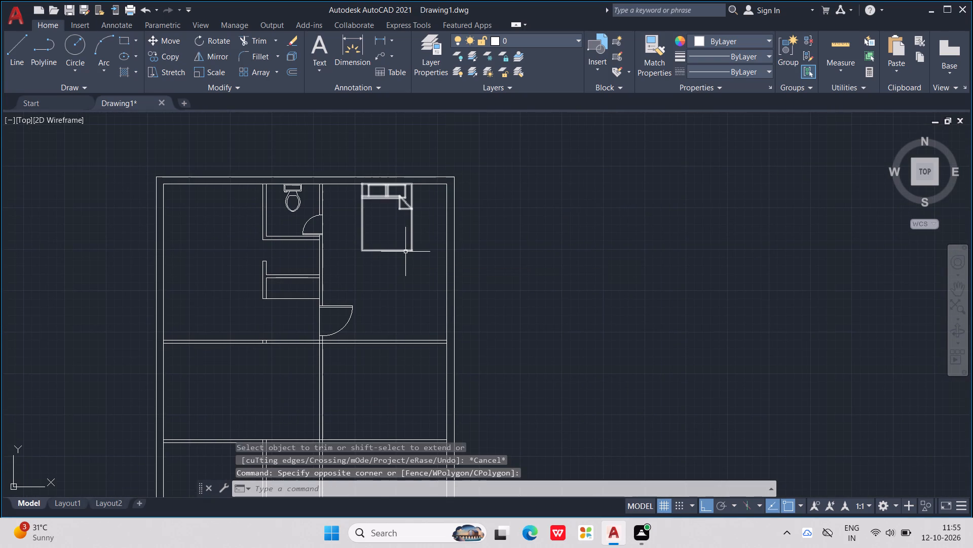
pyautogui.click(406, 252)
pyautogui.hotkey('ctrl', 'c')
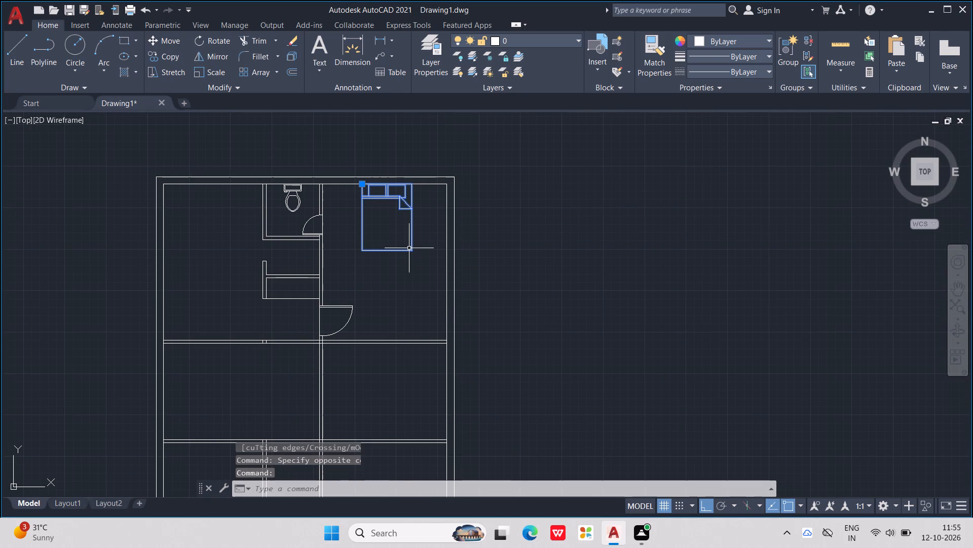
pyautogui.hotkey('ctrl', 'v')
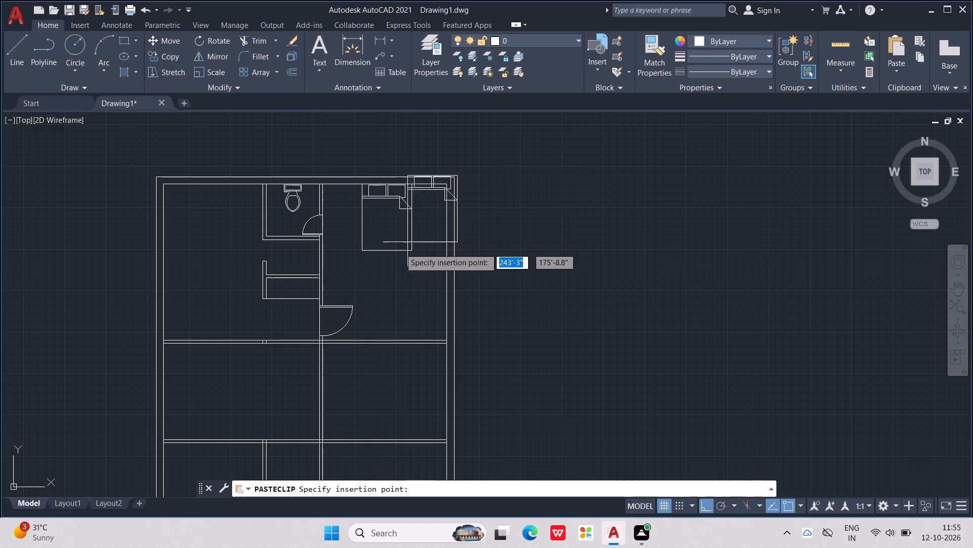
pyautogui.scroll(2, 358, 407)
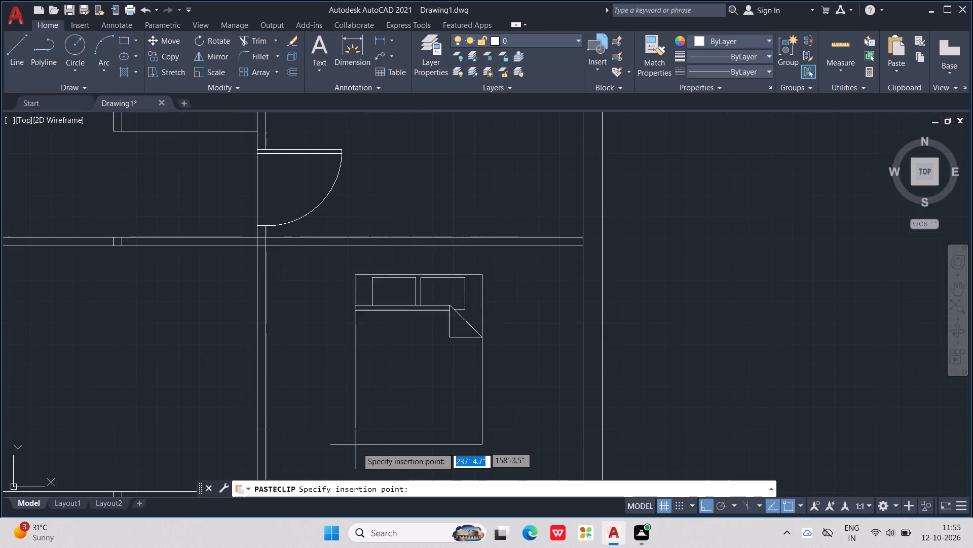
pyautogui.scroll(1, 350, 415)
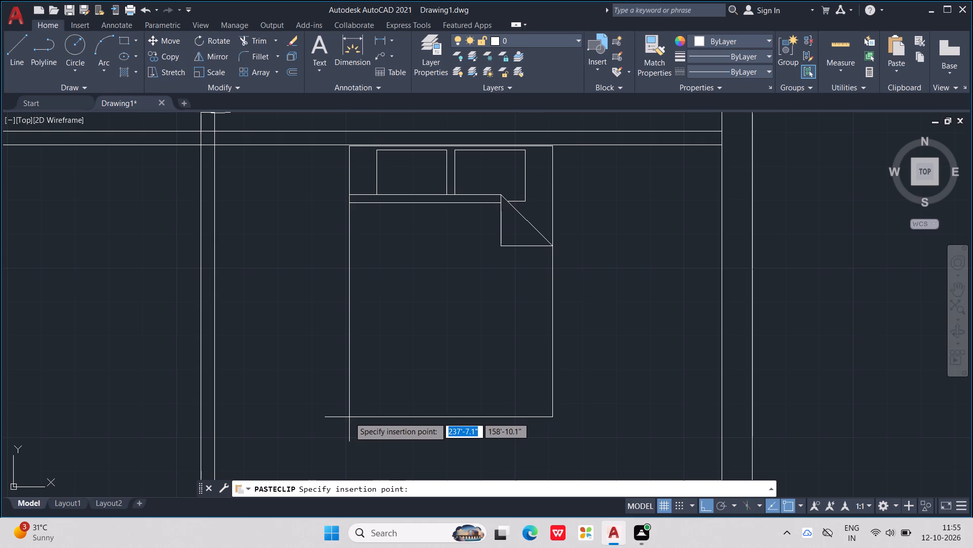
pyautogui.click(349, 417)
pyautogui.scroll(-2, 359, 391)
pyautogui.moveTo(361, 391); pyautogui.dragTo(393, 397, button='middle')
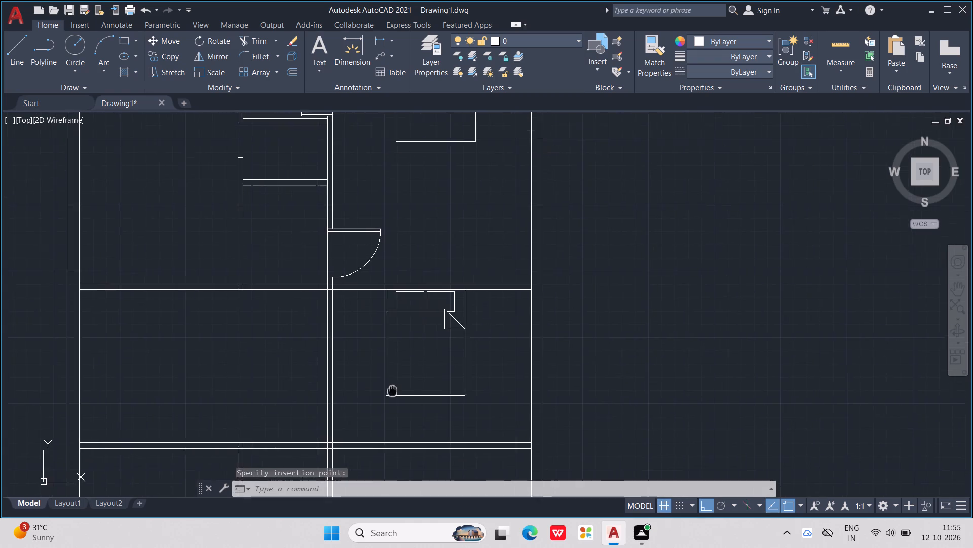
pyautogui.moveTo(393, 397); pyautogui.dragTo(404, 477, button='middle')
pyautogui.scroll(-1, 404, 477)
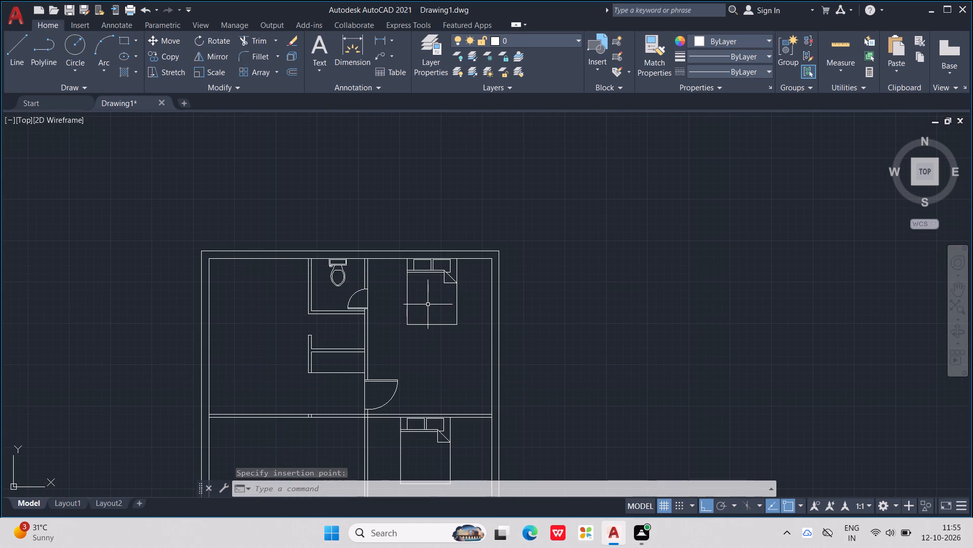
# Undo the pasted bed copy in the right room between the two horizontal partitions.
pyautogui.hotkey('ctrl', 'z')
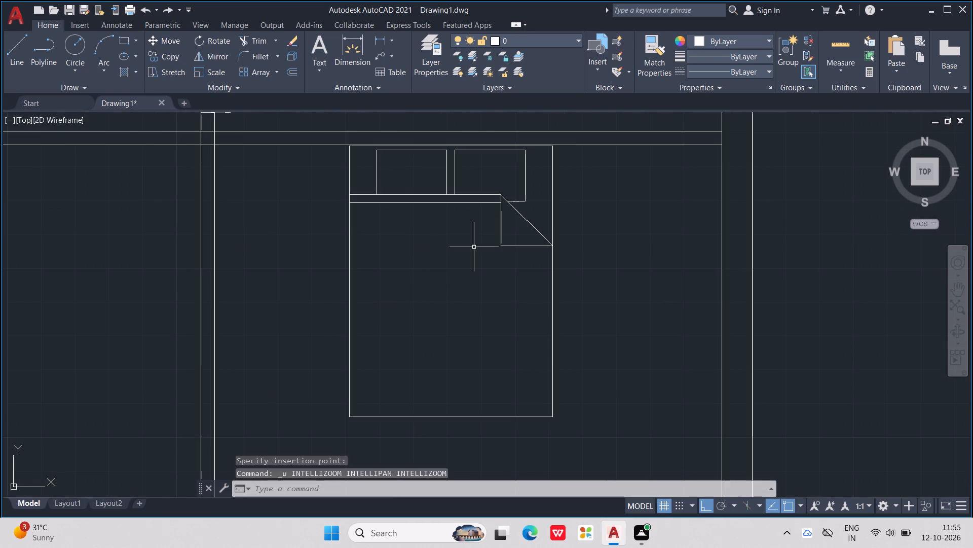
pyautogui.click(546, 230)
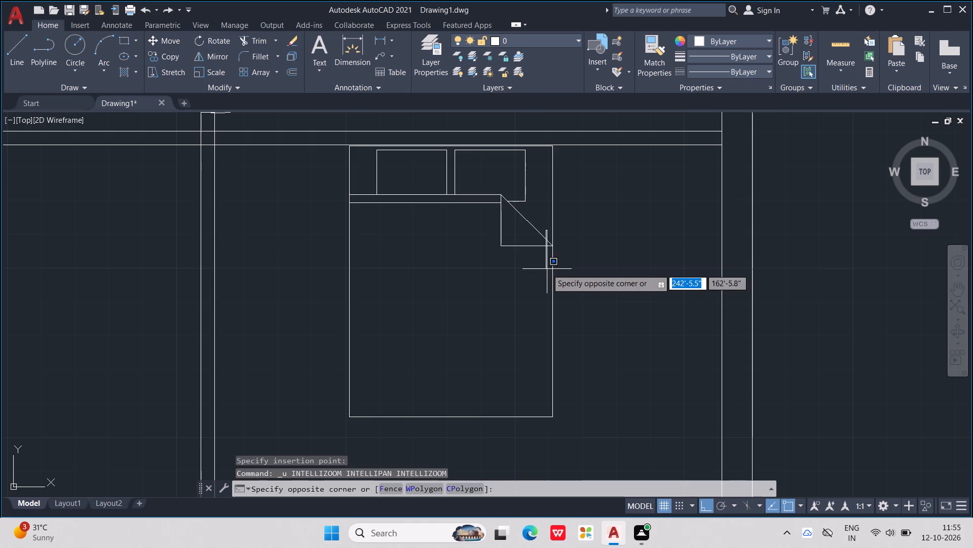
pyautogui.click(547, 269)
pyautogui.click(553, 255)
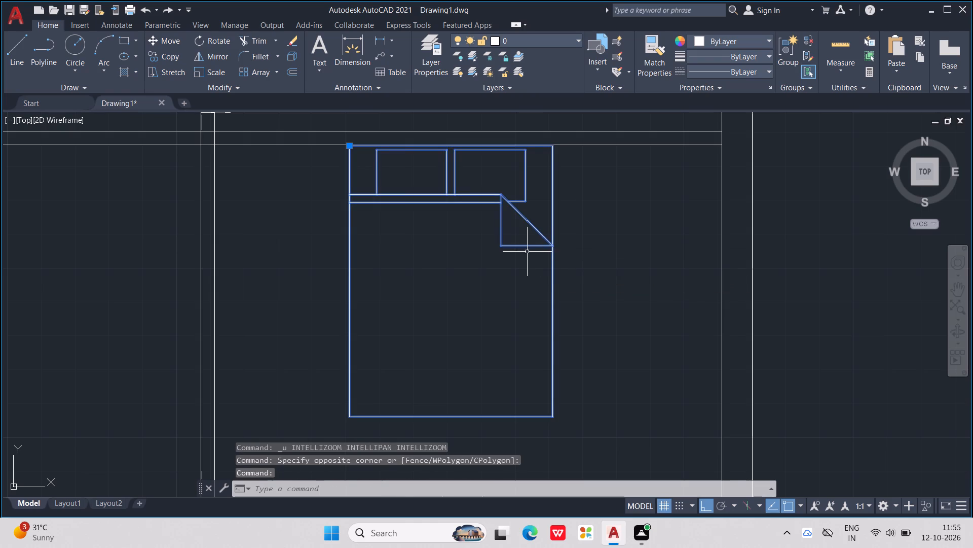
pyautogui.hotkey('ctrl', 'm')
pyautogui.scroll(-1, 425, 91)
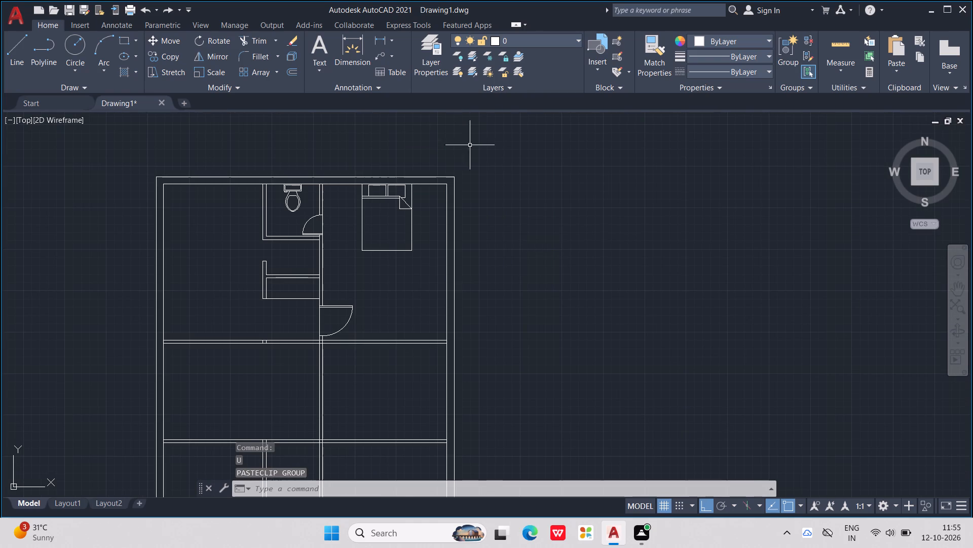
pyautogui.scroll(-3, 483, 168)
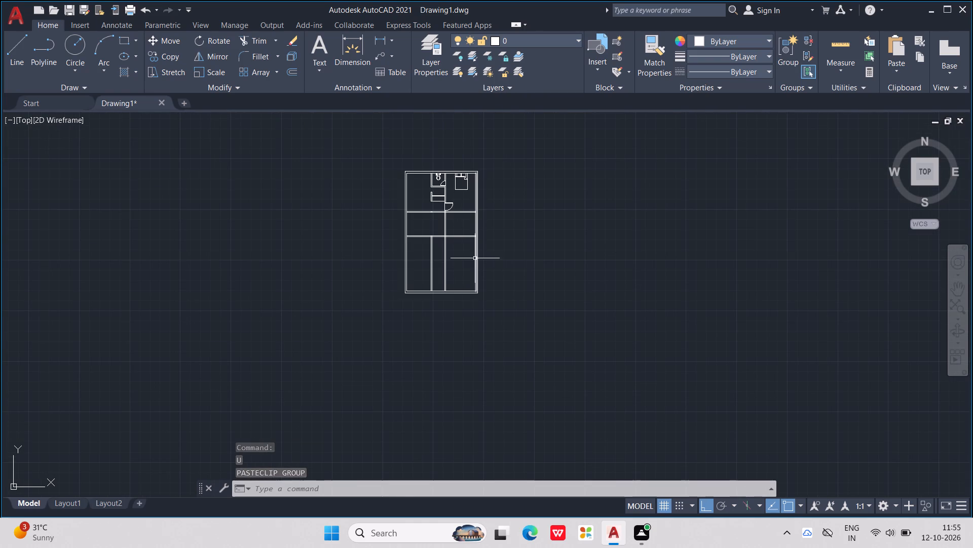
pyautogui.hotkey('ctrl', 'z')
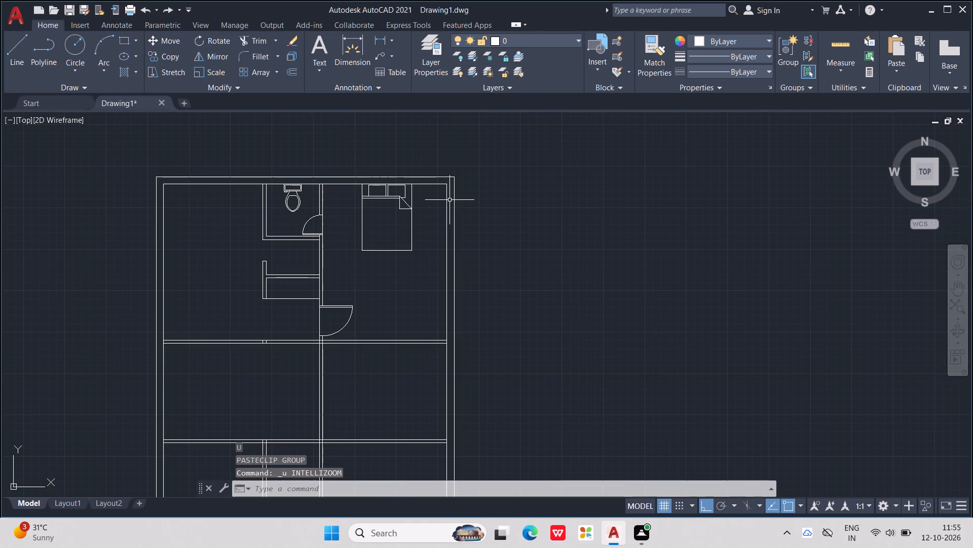
# Paste the copied bed into the right room between the two horizontal partitions, headboard against the upper partition's lower line.
pyautogui.hotkey('ctrl', 'v')
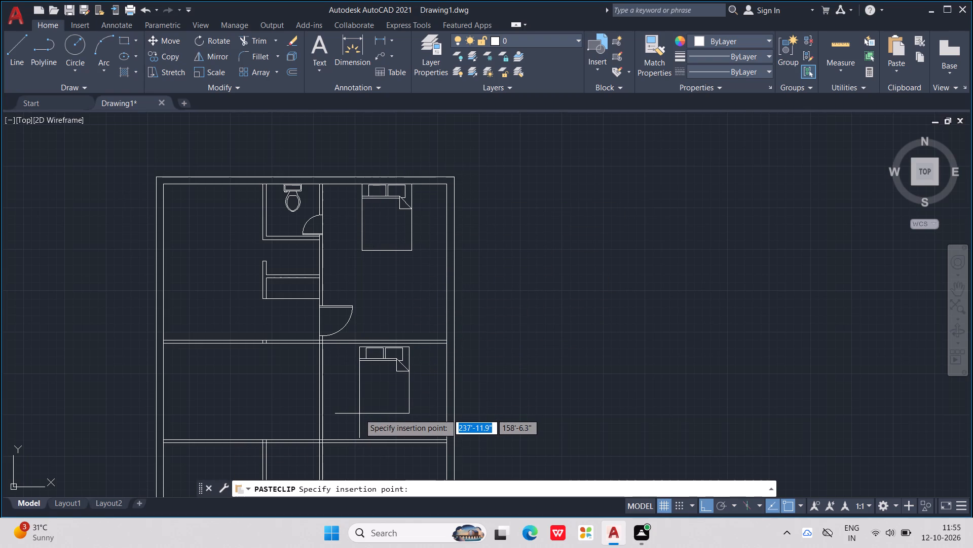
pyautogui.moveTo(366, 414); pyautogui.dragTo(371, 413, button='middle')
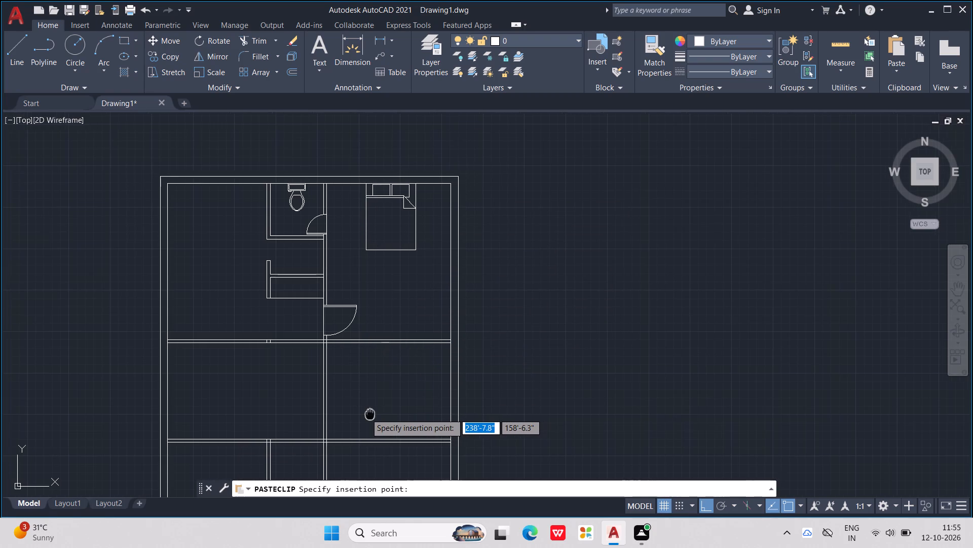
pyautogui.moveTo(371, 413); pyautogui.dragTo(445, 383, button='middle')
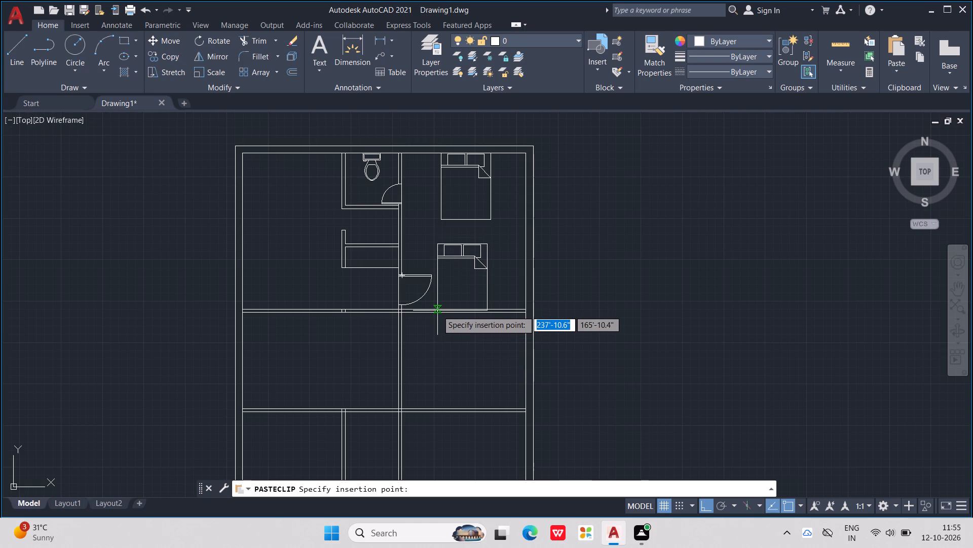
pyautogui.click(441, 379)
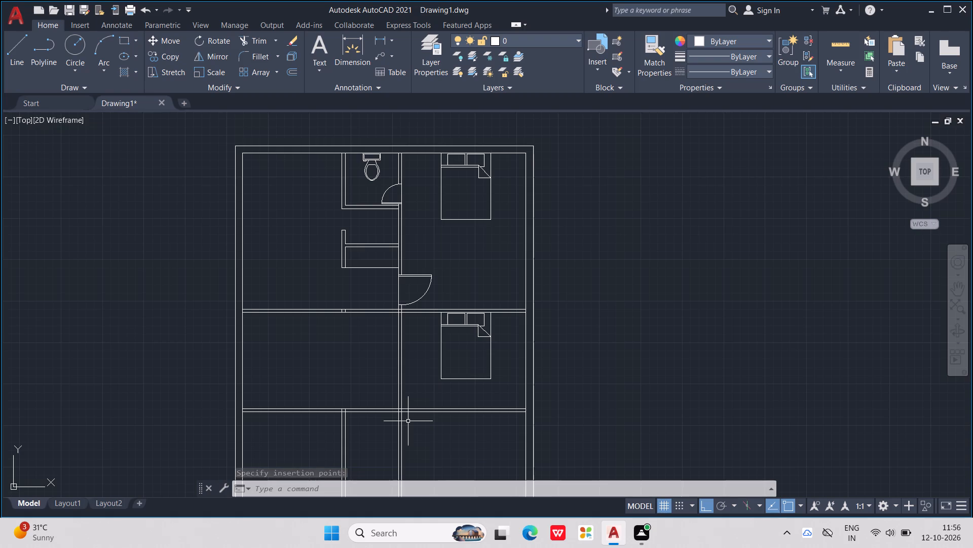
# Draw a horizontal line about 4' long across the central vertical partition, just above the lower full-width partition.
pyautogui.press('l')
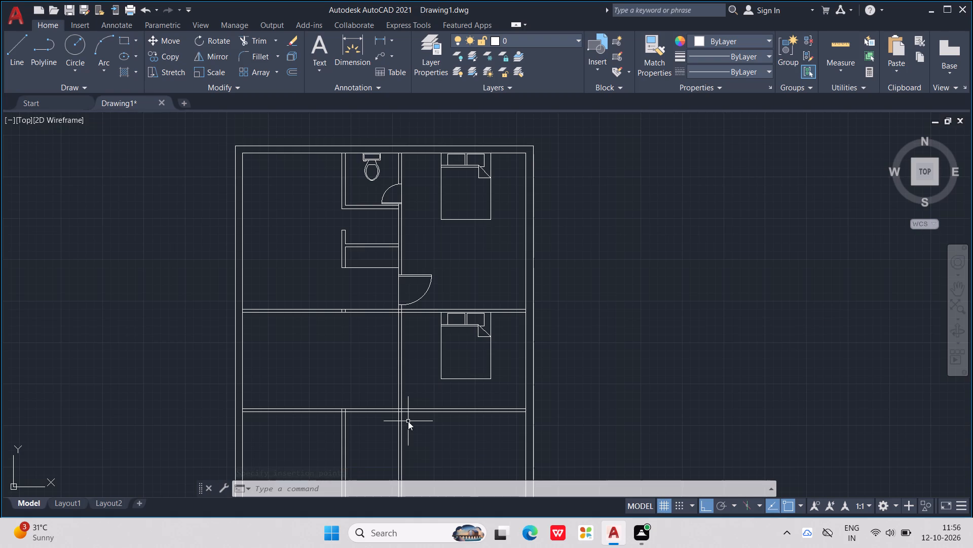
pyautogui.press('Return')
pyautogui.scroll(4, 405, 410)
pyautogui.moveTo(362, 391); pyautogui.dragTo(404, 245, button='middle')
pyautogui.scroll(-1, 376, 372)
pyautogui.click(367, 272)
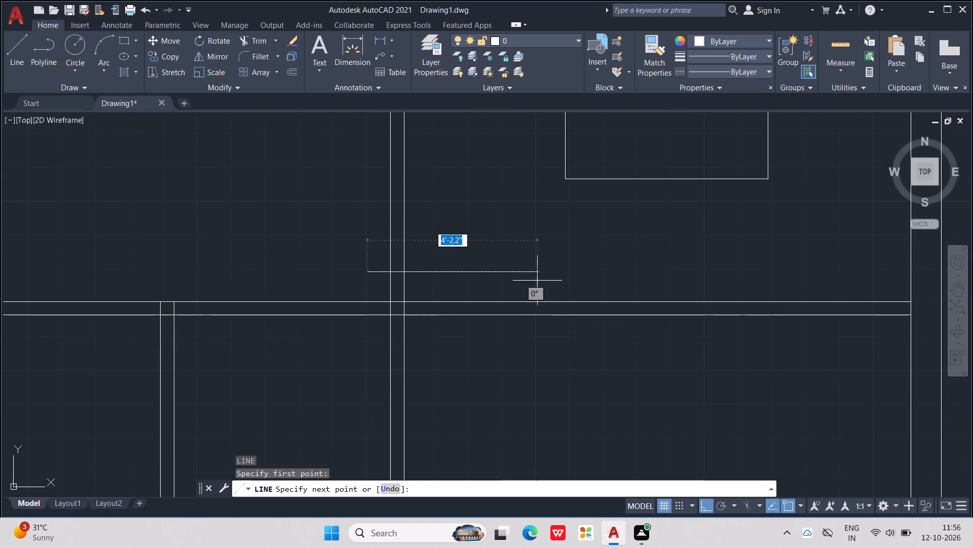
pyautogui.click(528, 256)
pyautogui.press('Escape')
pyautogui.press('Escape')
pyautogui.press('Escape')
pyautogui.press('Escape')
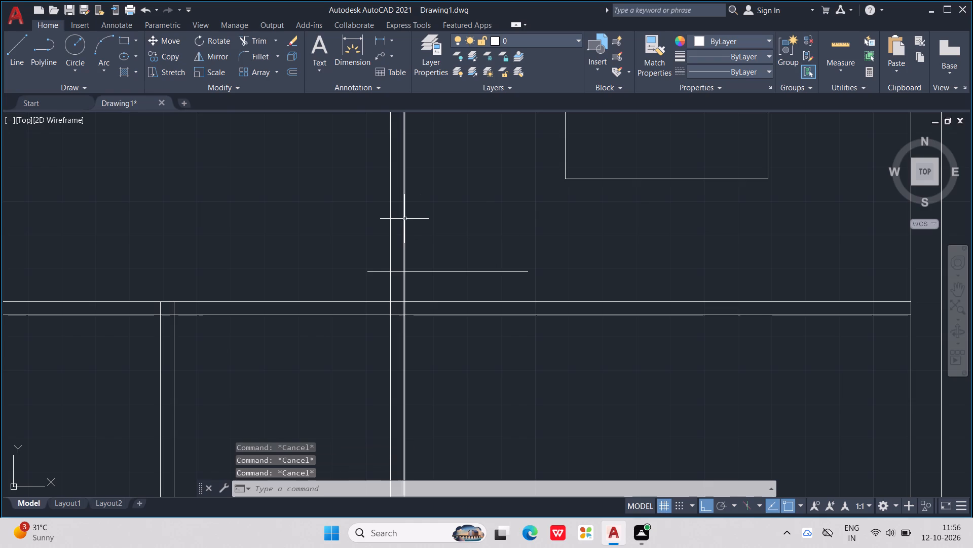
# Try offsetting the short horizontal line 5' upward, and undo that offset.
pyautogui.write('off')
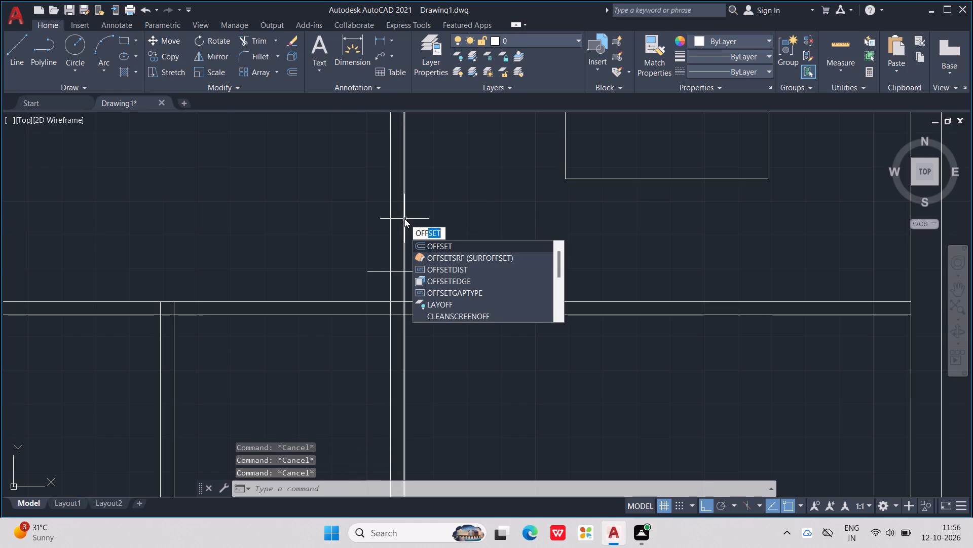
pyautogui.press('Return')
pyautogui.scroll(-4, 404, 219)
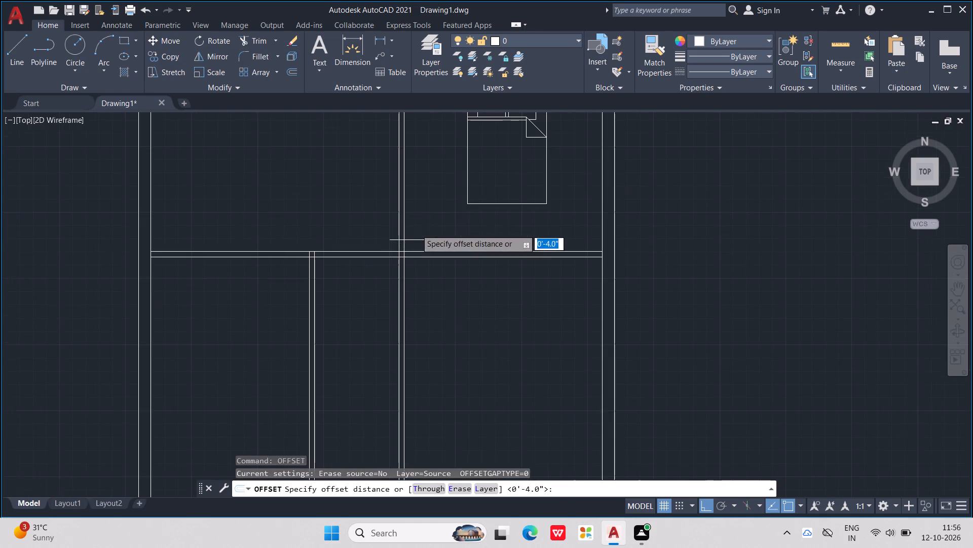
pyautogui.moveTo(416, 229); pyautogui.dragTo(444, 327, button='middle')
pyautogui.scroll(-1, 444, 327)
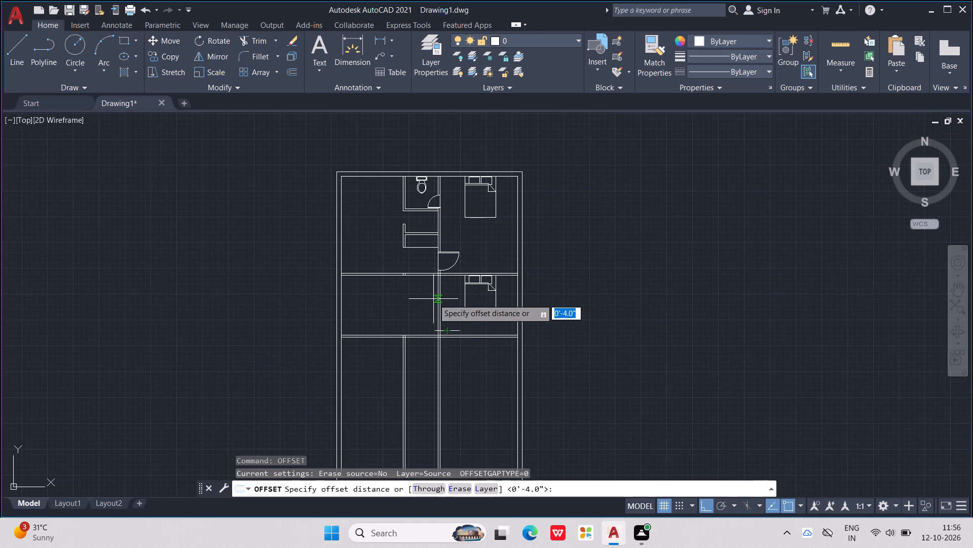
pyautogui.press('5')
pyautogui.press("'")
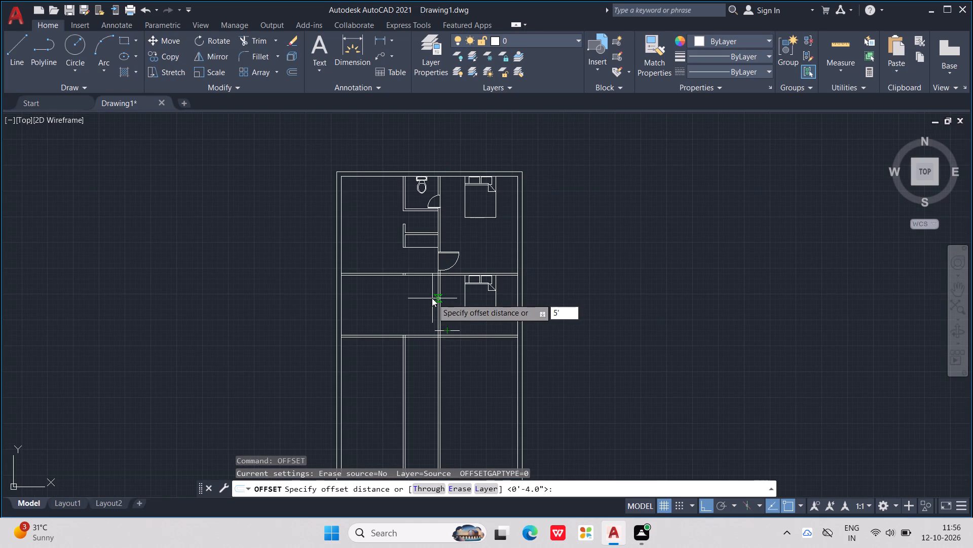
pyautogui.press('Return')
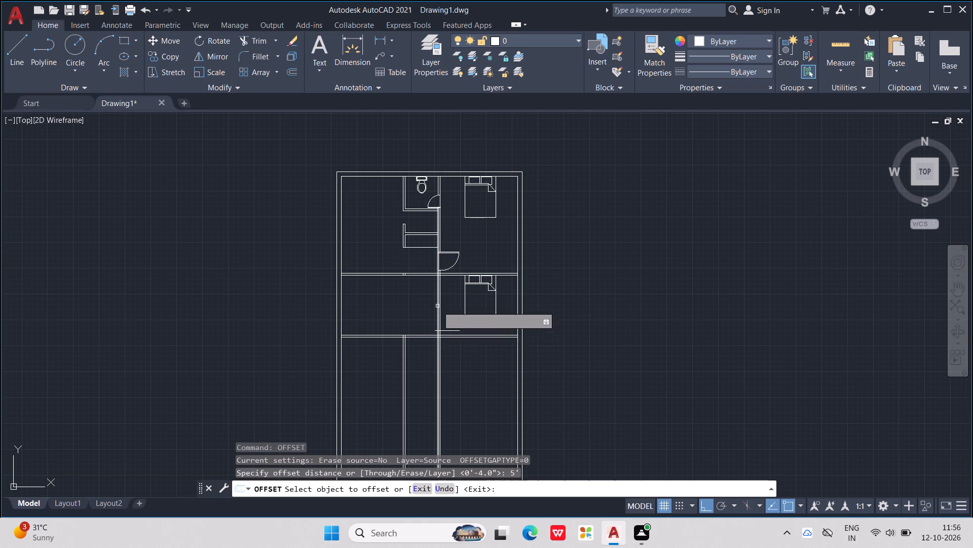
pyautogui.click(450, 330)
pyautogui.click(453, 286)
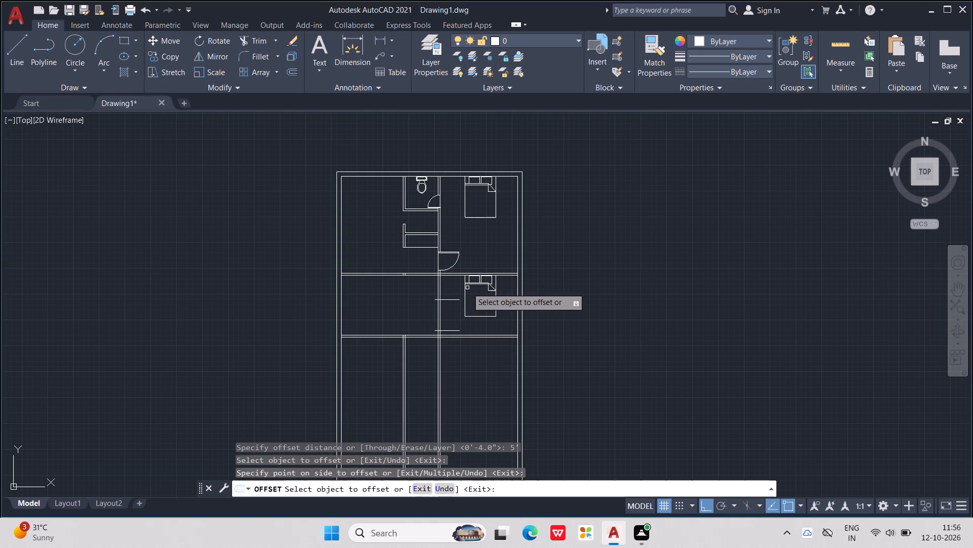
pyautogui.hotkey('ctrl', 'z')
# Offset the short horizontal line 3' upward to mark the other side of the door opening.
pyautogui.click(455, 330)
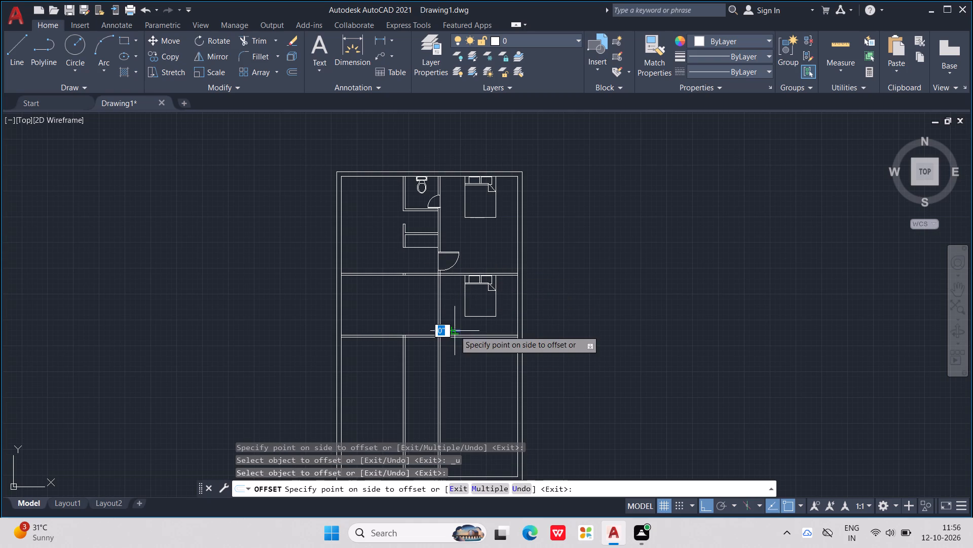
pyautogui.press('9')
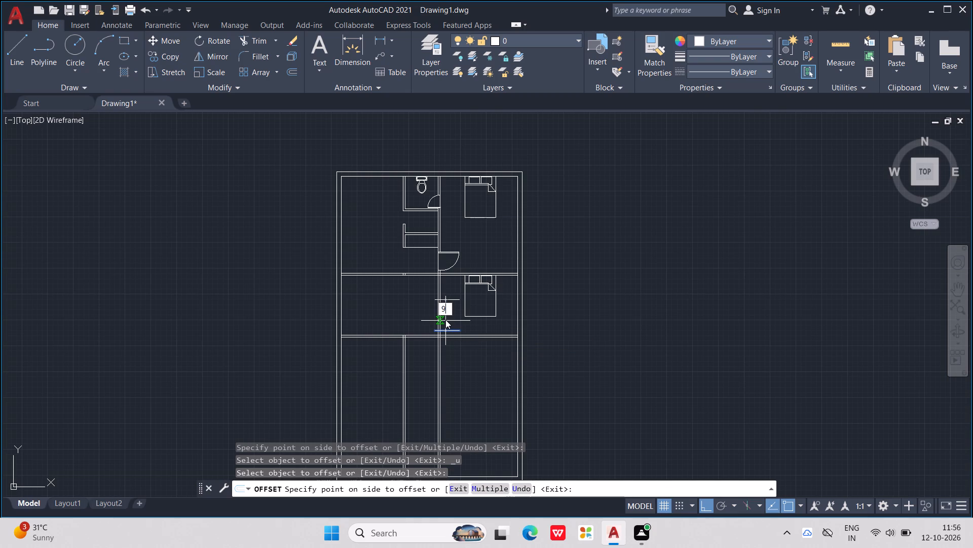
pyautogui.press('BackSpace')
pyautogui.press('3')
pyautogui.hotkey('shift', '"')
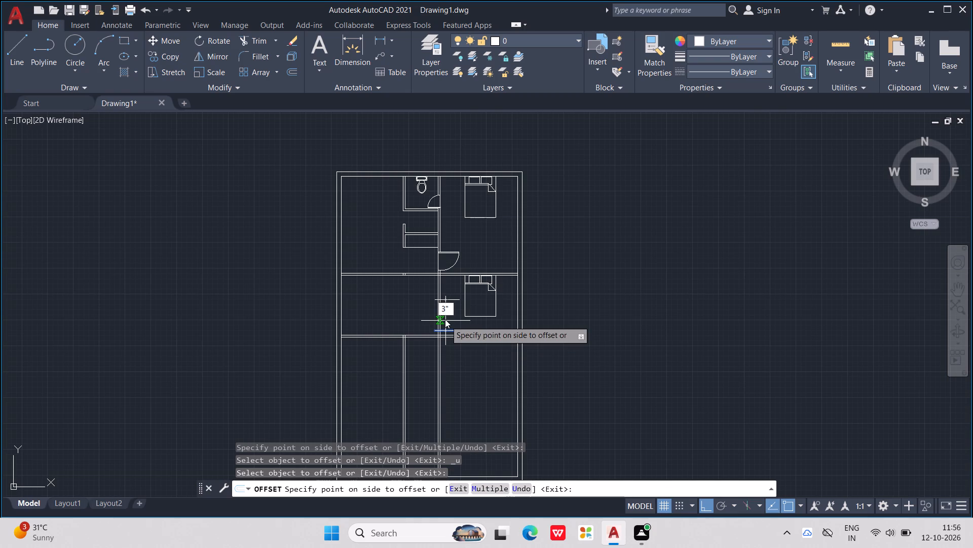
pyautogui.press('BackSpace')
pyautogui.press("'")
pyautogui.press('Return')
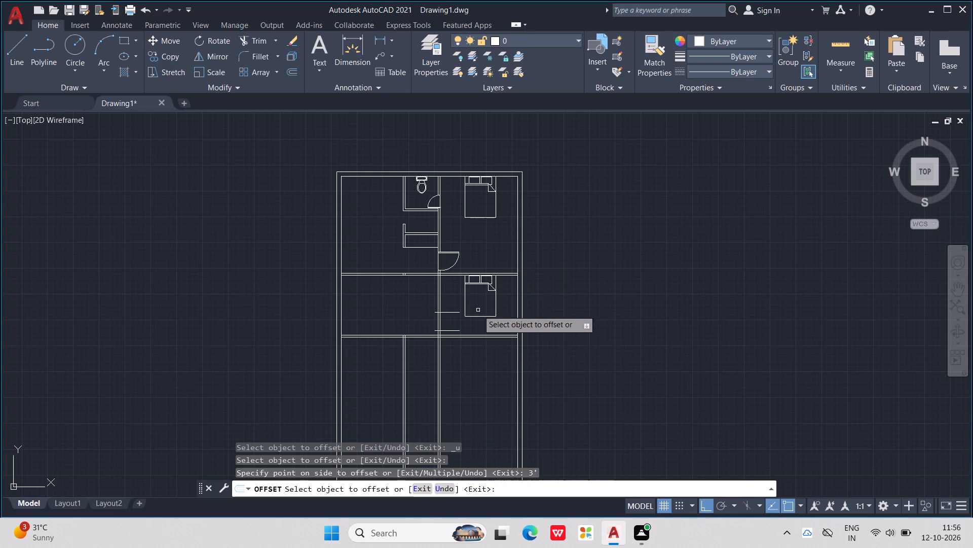
pyautogui.scroll(1, 461, 327)
pyautogui.press('Escape')
pyautogui.press('Escape')
pyautogui.press('Escape')
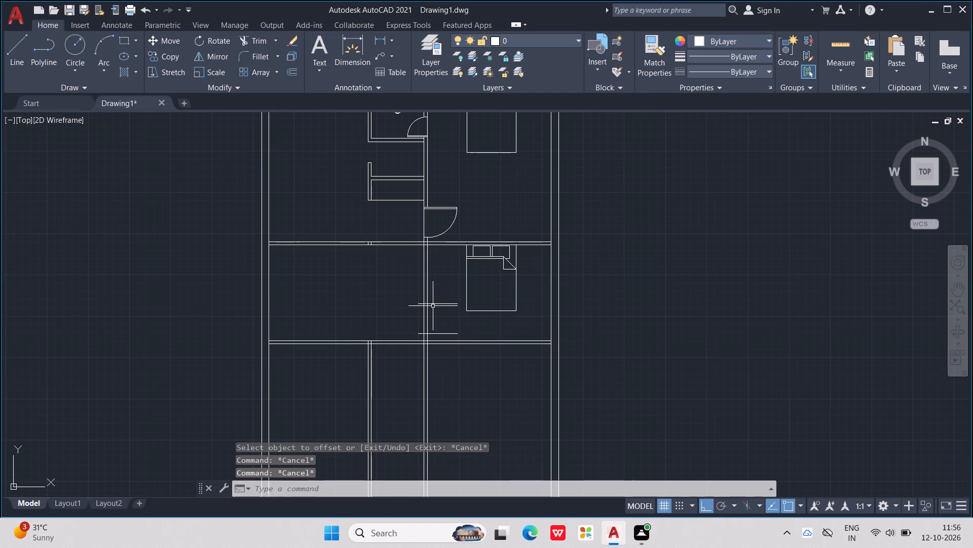
pyautogui.press('Escape')
pyautogui.press('Escape')
# Trim the central partition's right line between the two short lines, and trim those lines' overhangs on both sides of the wall.
pyautogui.press('r')
pyautogui.press('Escape')
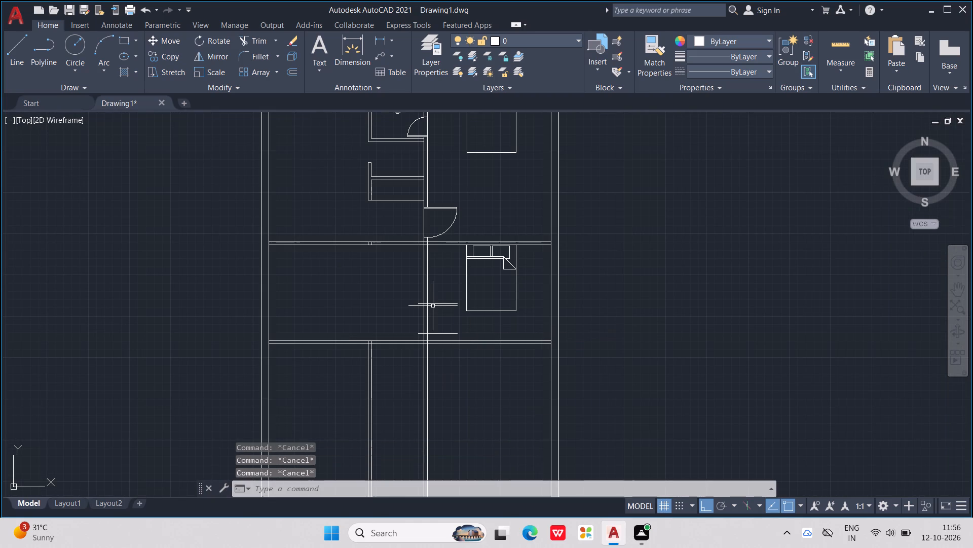
pyautogui.write('tr')
pyautogui.press('Return')
pyautogui.scroll(3, 417, 328)
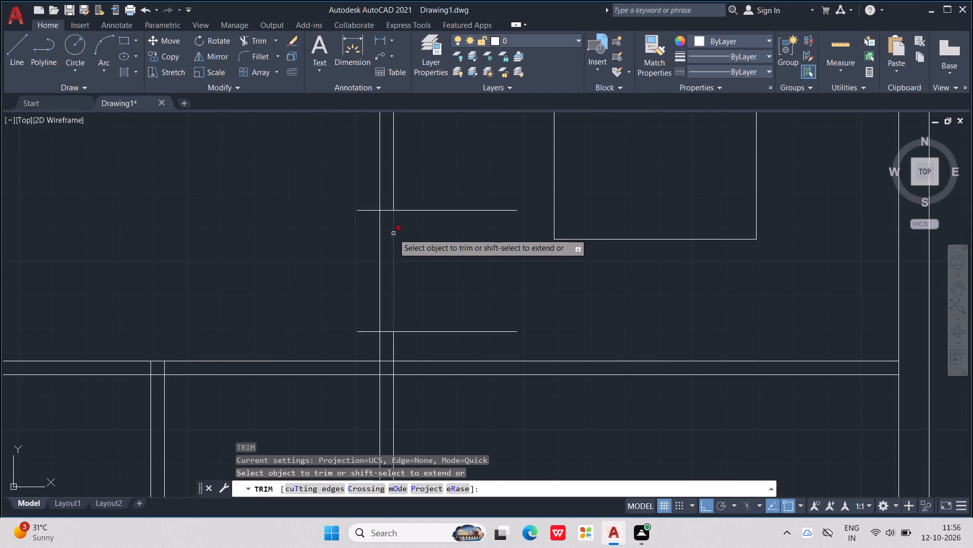
pyautogui.click(393, 233)
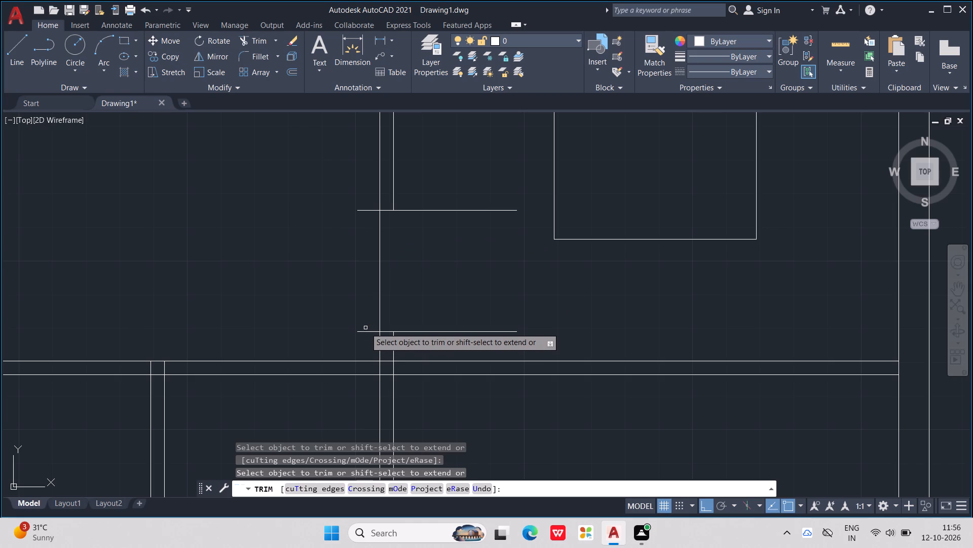
pyautogui.moveTo(366, 329); pyautogui.dragTo(367, 309)
pyautogui.click(365, 211)
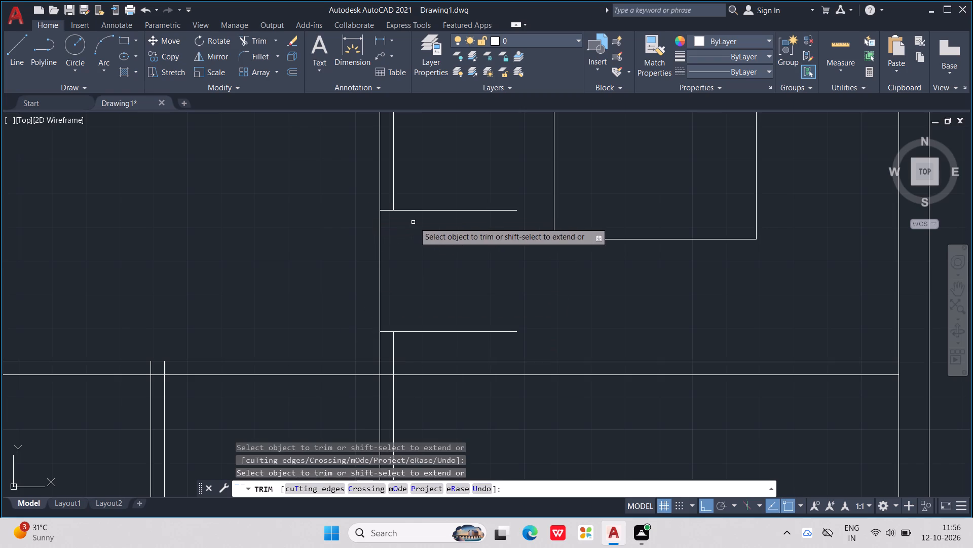
pyautogui.moveTo(426, 207); pyautogui.dragTo(426, 333)
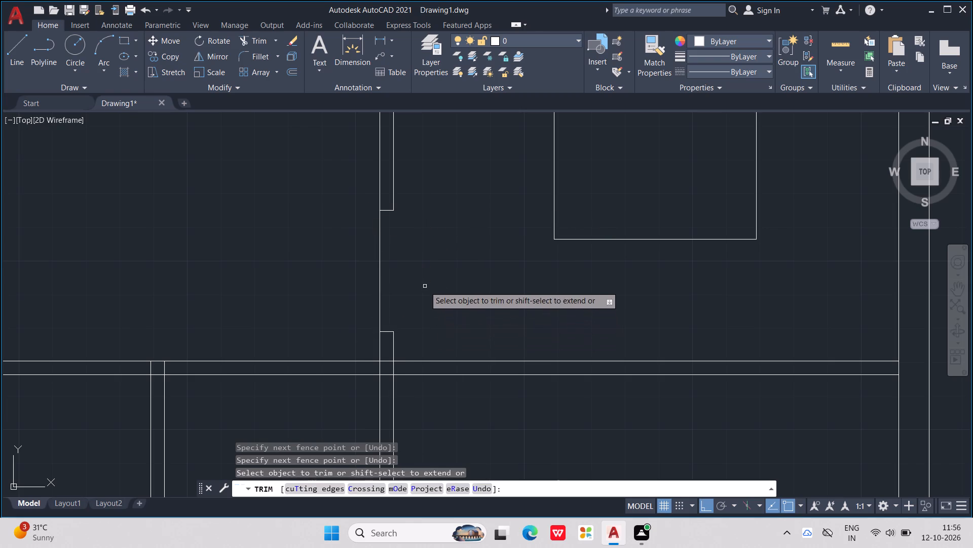
pyautogui.press('Escape')
pyautogui.press('Escape')
pyautogui.press('Escape')
pyautogui.press('Escape')
# Draw a 3' horizontal door leaf line into the right room from the upper corner of the door opening.
pyautogui.press('l')
pyautogui.press('Return')
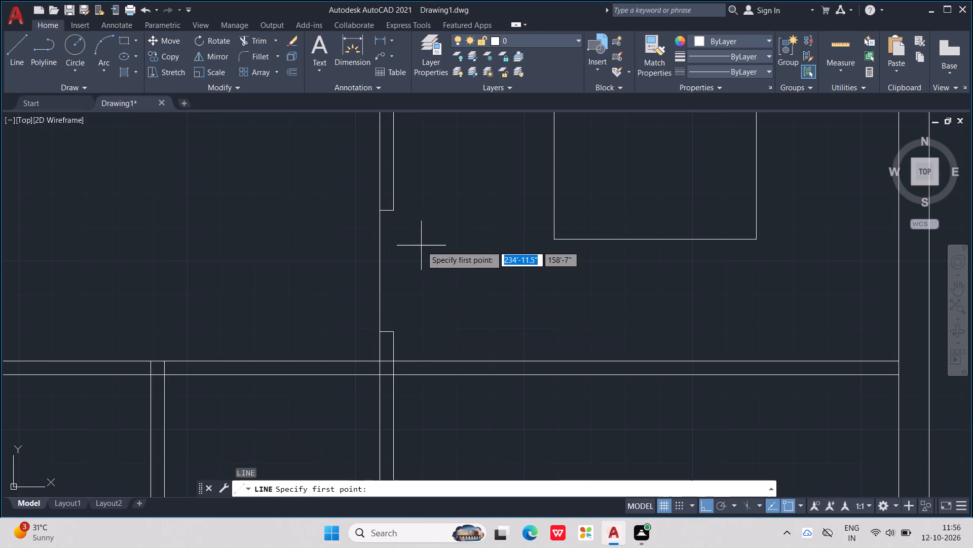
pyautogui.click(396, 213)
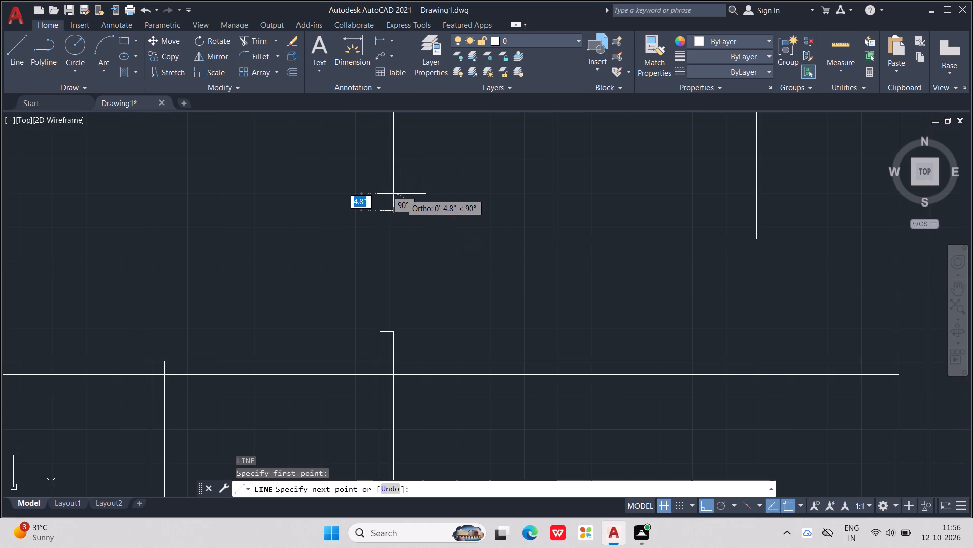
pyautogui.press('3')
pyautogui.press("'")
pyautogui.press('Return')
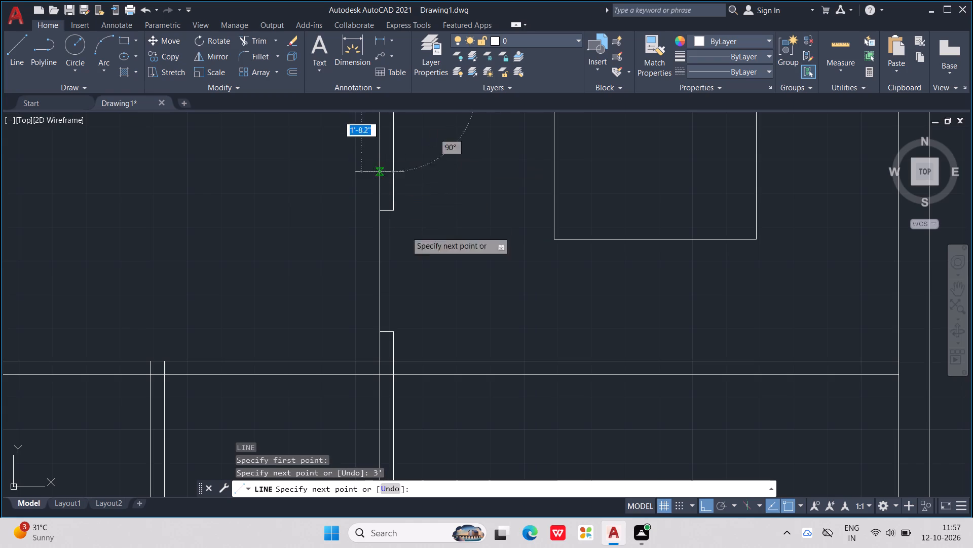
pyautogui.hotkey('ctrl', 'z')
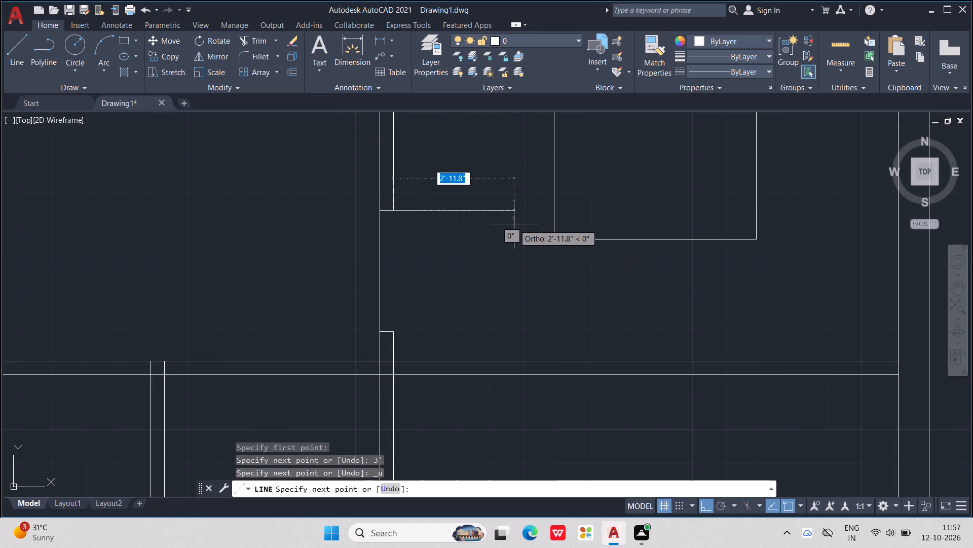
pyautogui.write("3'")
pyautogui.press('BackSpace')
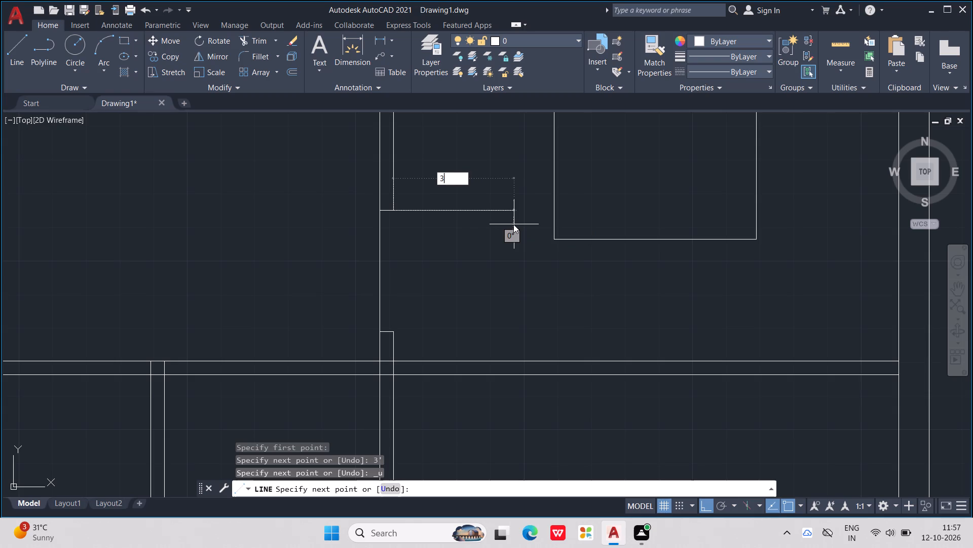
pyautogui.press("'")
pyautogui.press('Return')
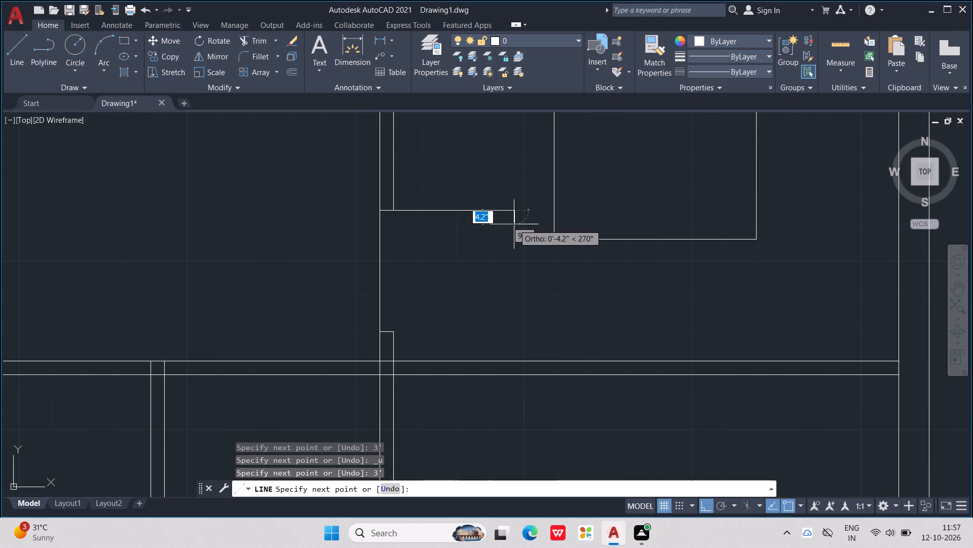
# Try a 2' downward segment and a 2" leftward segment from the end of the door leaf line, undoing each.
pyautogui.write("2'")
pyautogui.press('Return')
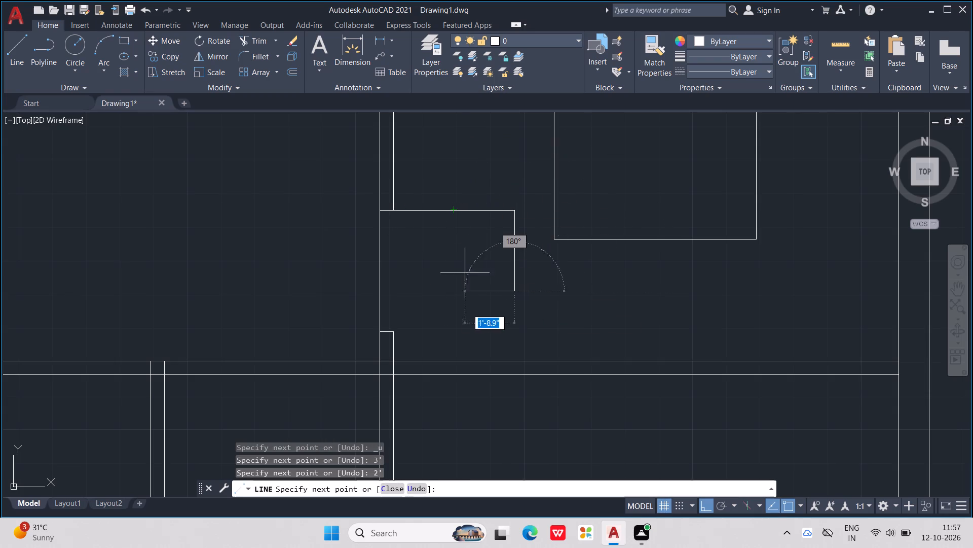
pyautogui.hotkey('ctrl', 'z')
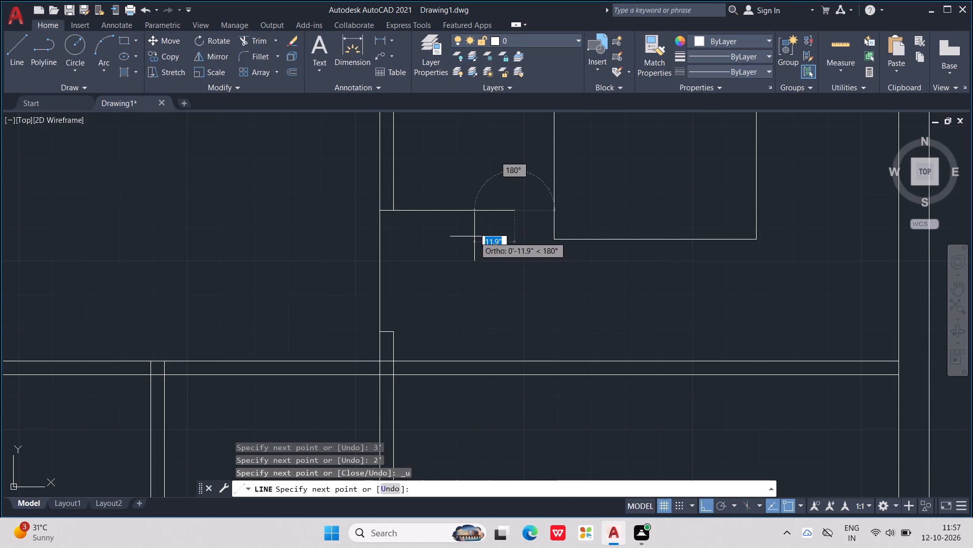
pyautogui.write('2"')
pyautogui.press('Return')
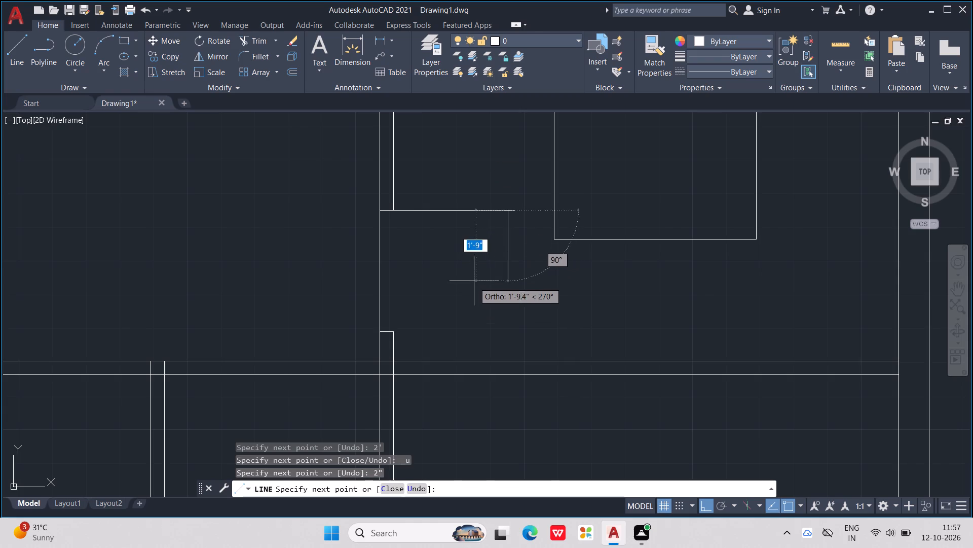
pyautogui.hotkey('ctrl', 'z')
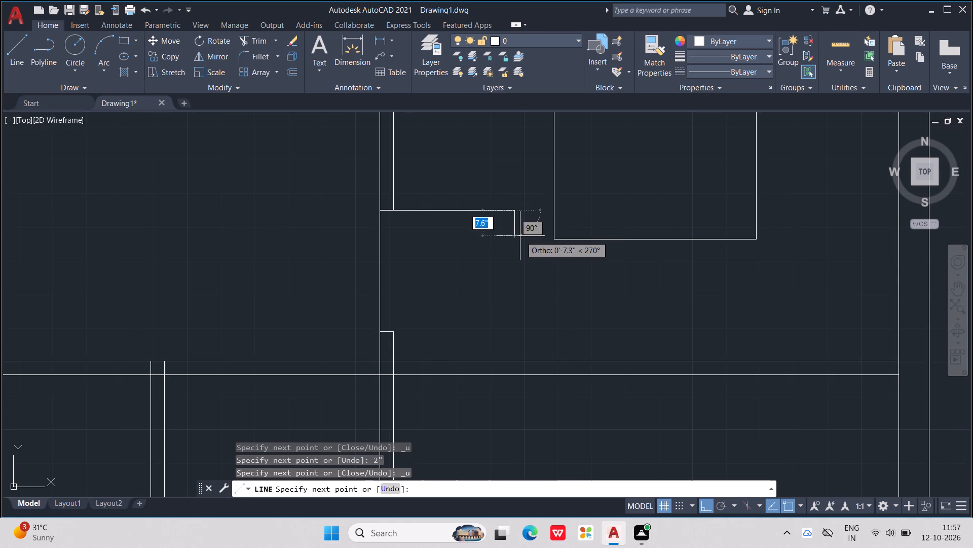
# Complete the door leaf as a 2" thick rectangle, with its lower line running back to the central partition's left line.
pyautogui.press('2')
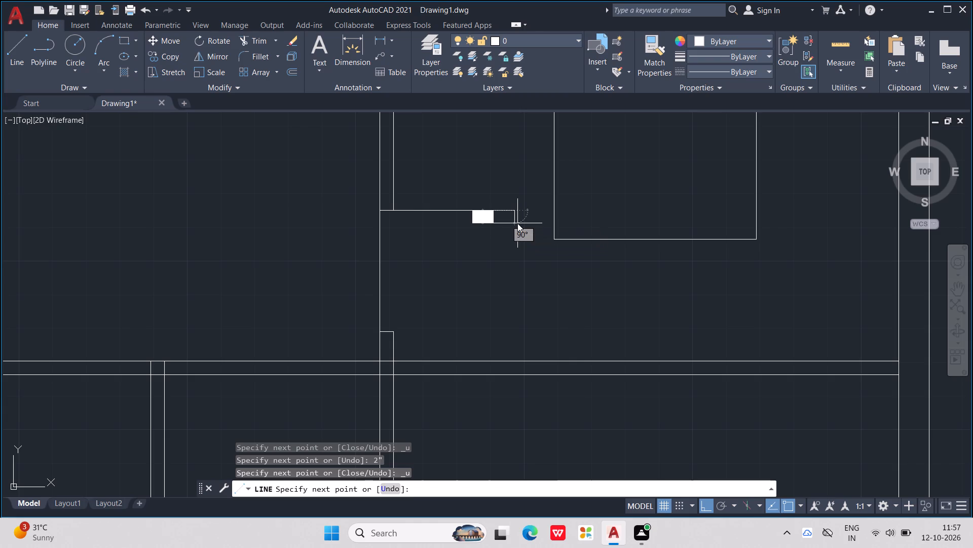
pyautogui.hotkey('shift', '"')
pyautogui.press('Return')
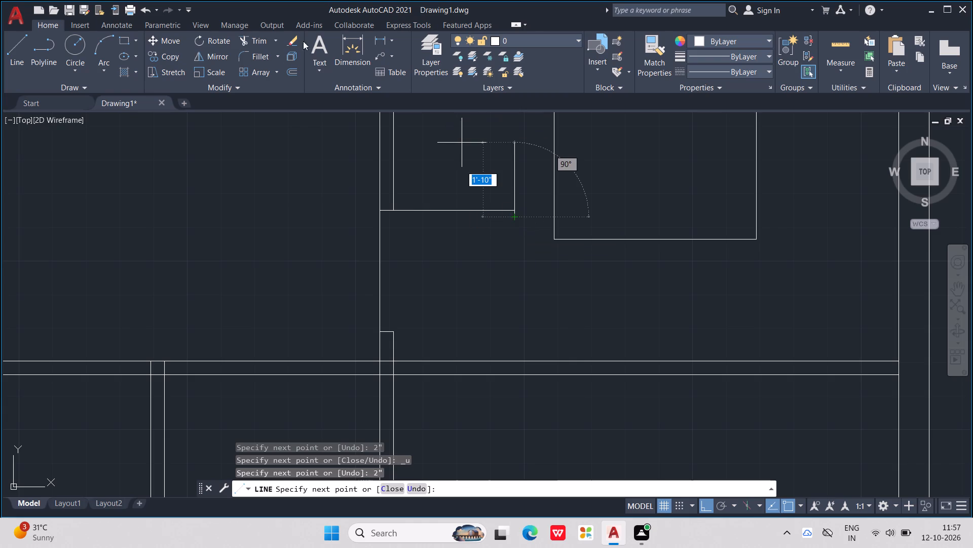
pyautogui.click(376, 217)
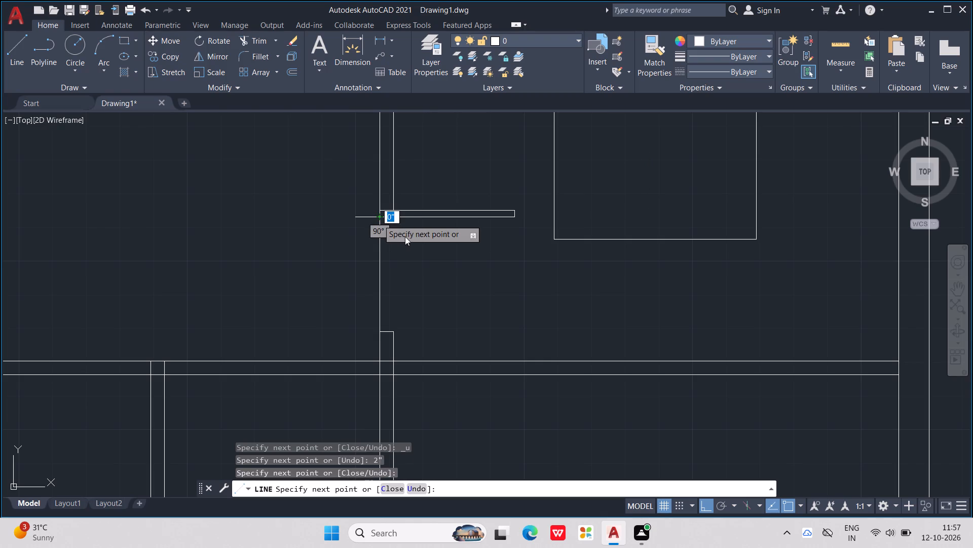
pyautogui.press('Escape')
pyautogui.press('Escape')
pyautogui.press('Escape')
pyautogui.press('Escape')
# Draw a three-point door swing arc through the leaf's two outer corners to the midpoint of the short line below the opening.
pyautogui.click(107, 42)
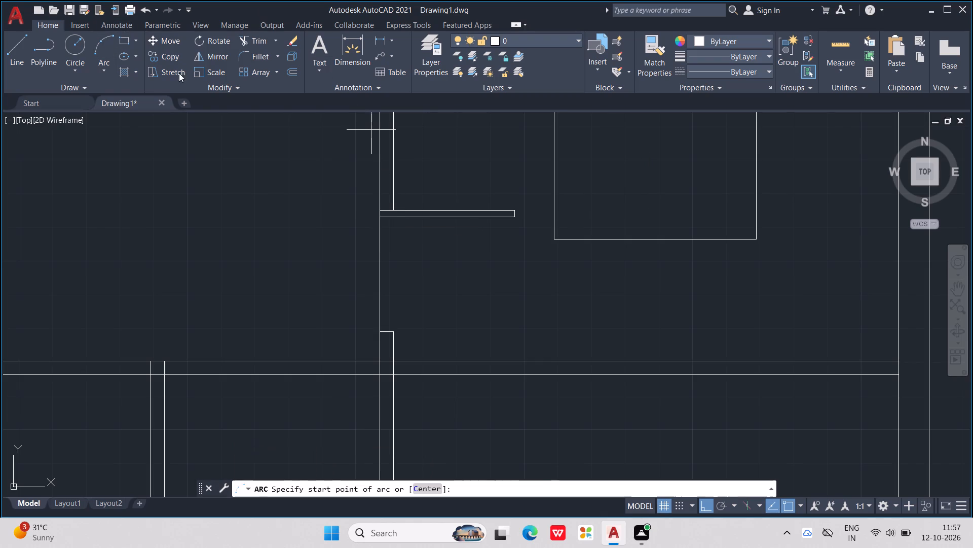
pyautogui.scroll(2, 504, 218)
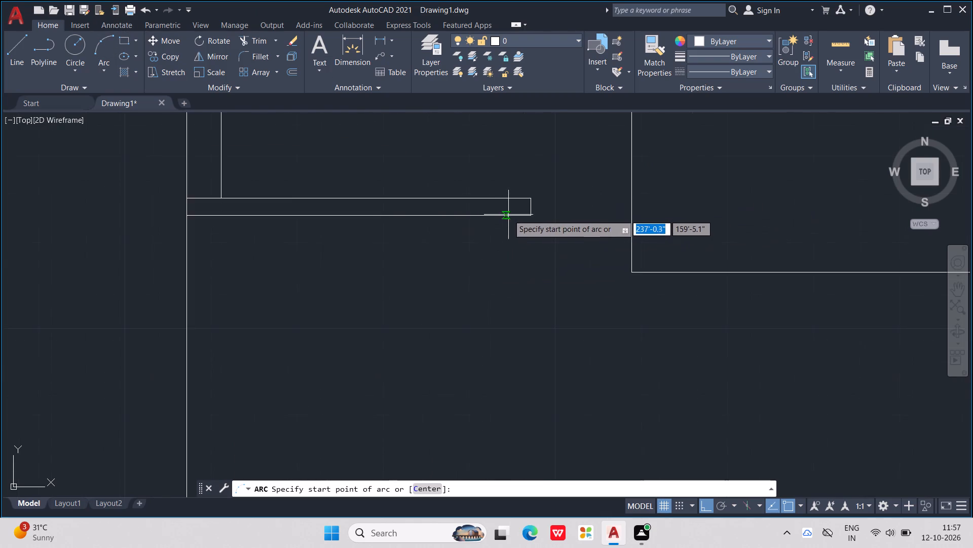
pyautogui.scroll(3, 510, 206)
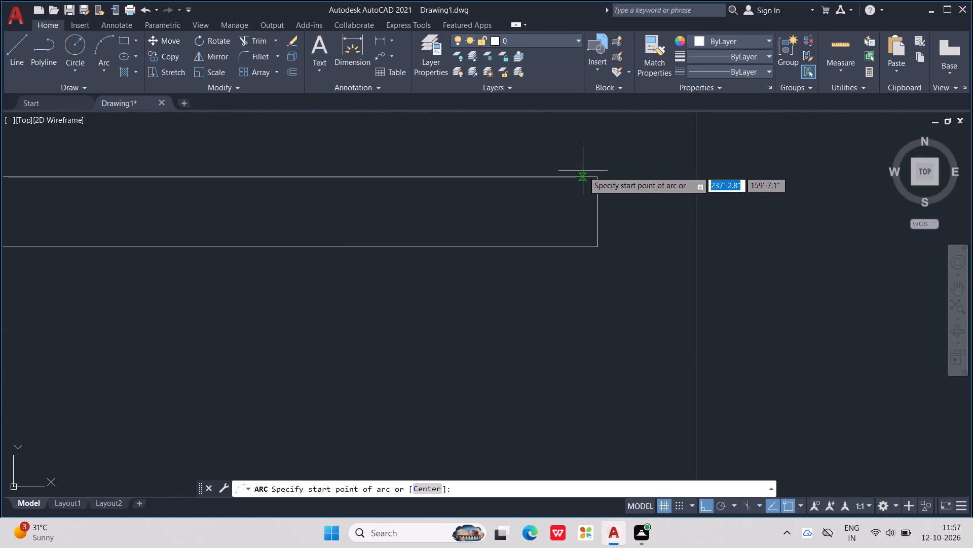
pyautogui.click(593, 178)
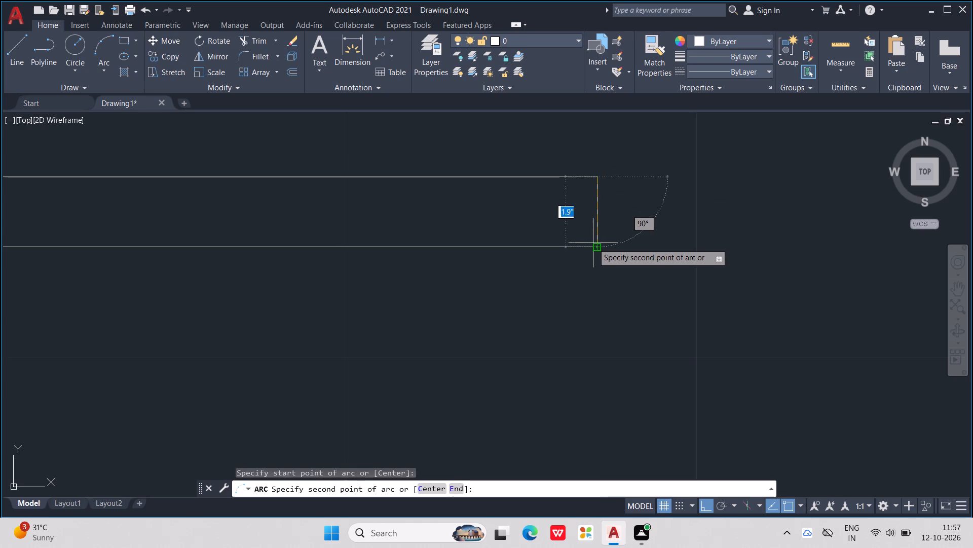
pyautogui.click(593, 247)
pyautogui.moveTo(519, 282); pyautogui.dragTo(590, 208, button='middle')
pyautogui.scroll(-1, 537, 265)
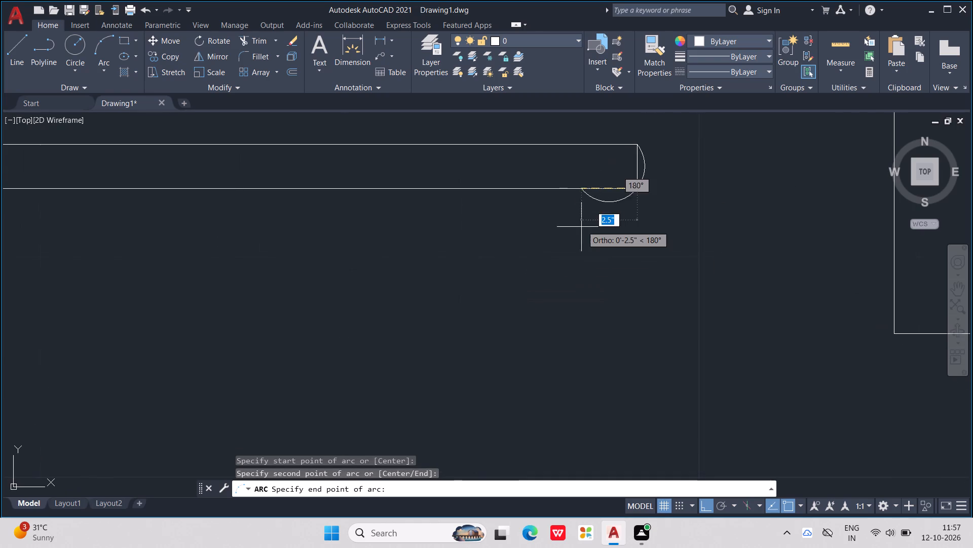
pyautogui.scroll(-5, 581, 227)
pyautogui.scroll(2, 476, 413)
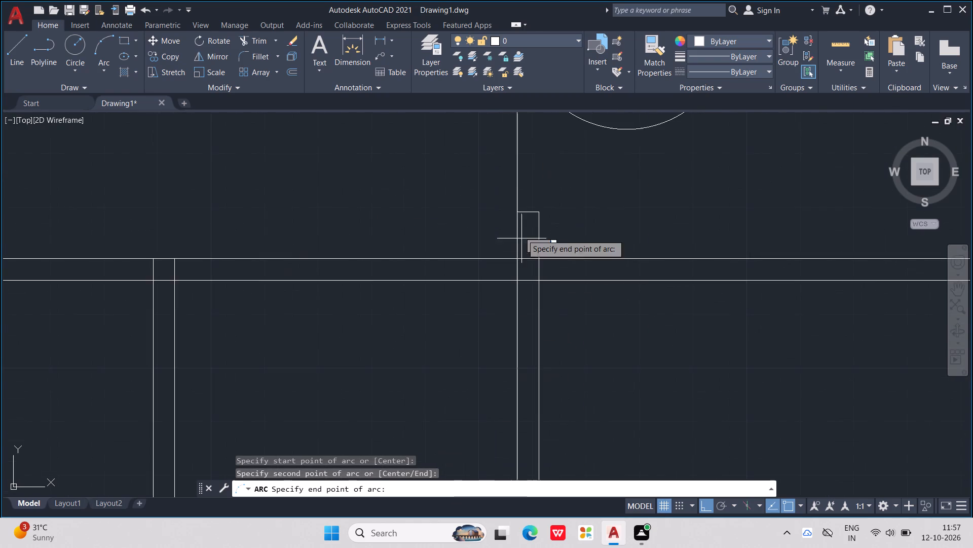
pyautogui.scroll(-1, 522, 214)
pyautogui.scroll(2, 522, 214)
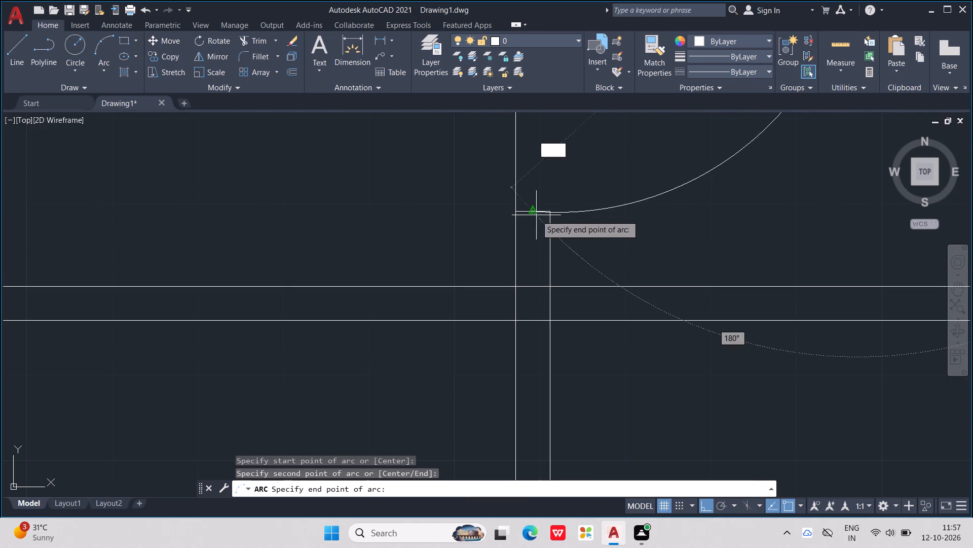
pyautogui.click(535, 214)
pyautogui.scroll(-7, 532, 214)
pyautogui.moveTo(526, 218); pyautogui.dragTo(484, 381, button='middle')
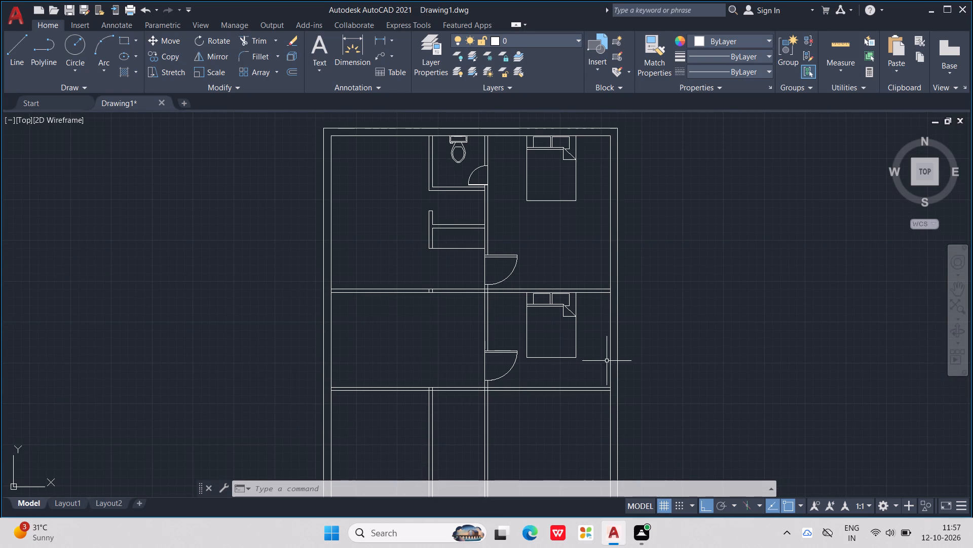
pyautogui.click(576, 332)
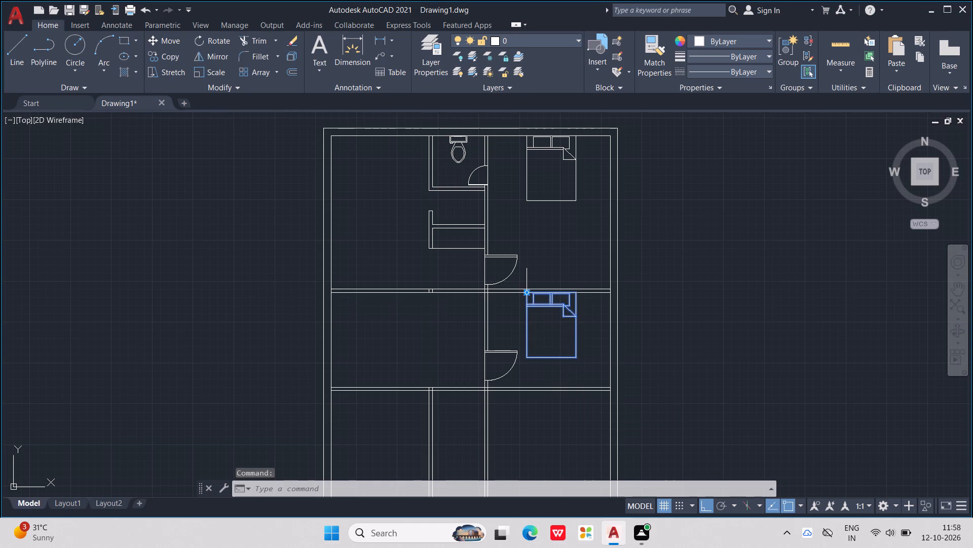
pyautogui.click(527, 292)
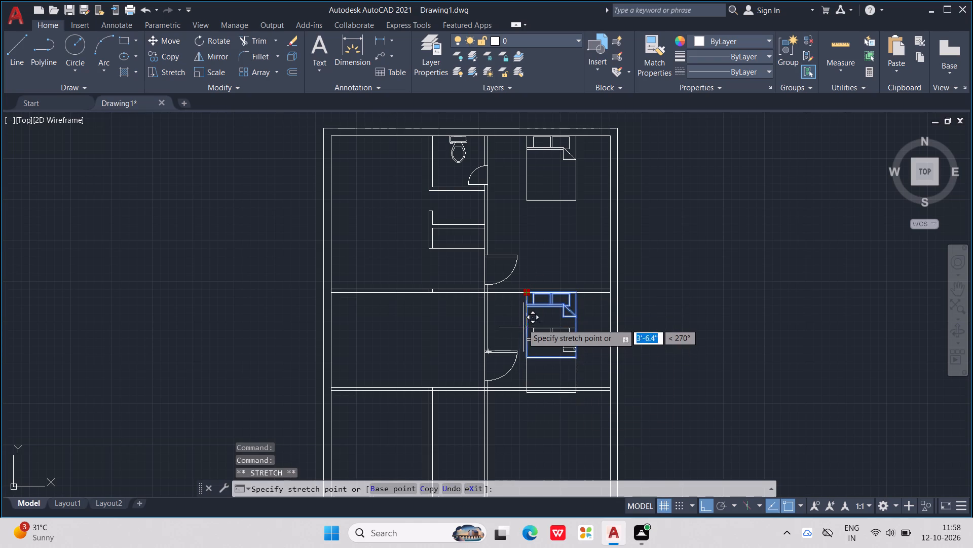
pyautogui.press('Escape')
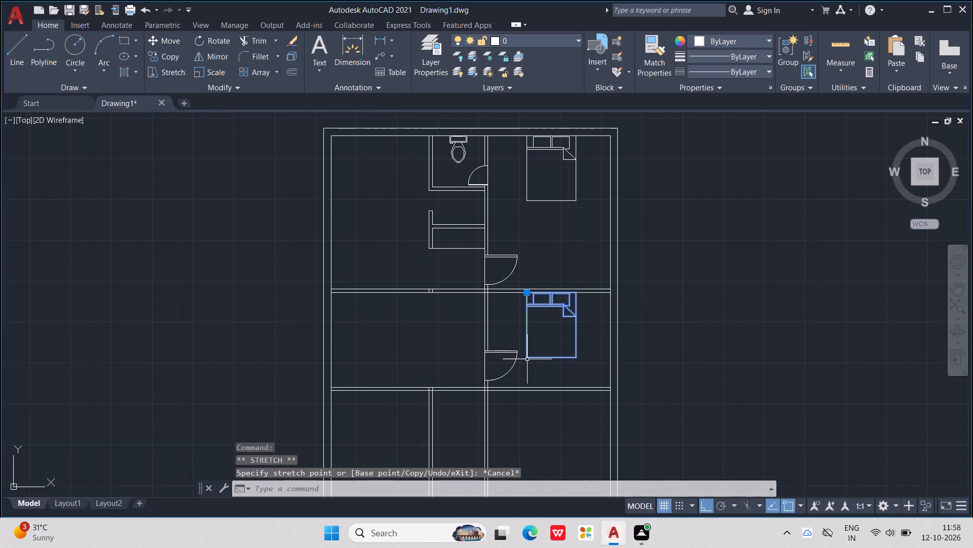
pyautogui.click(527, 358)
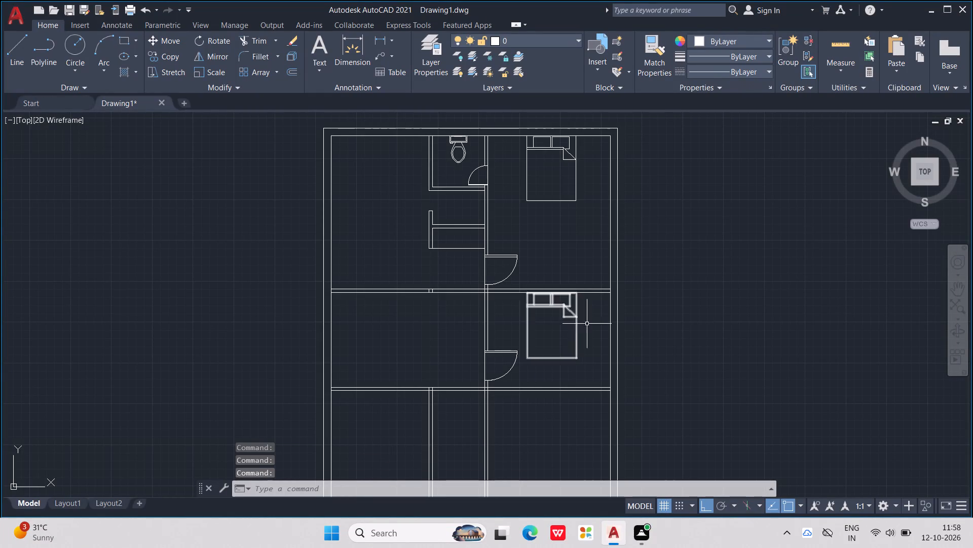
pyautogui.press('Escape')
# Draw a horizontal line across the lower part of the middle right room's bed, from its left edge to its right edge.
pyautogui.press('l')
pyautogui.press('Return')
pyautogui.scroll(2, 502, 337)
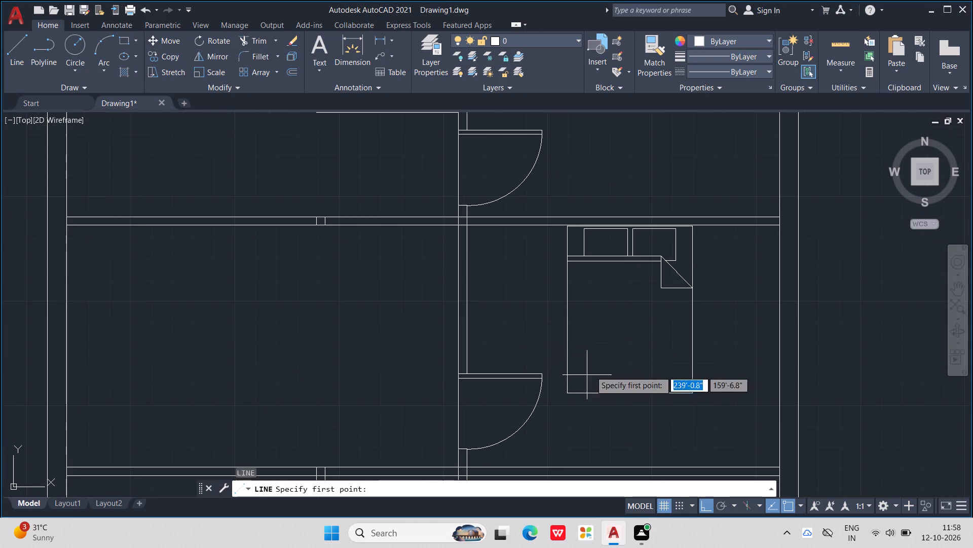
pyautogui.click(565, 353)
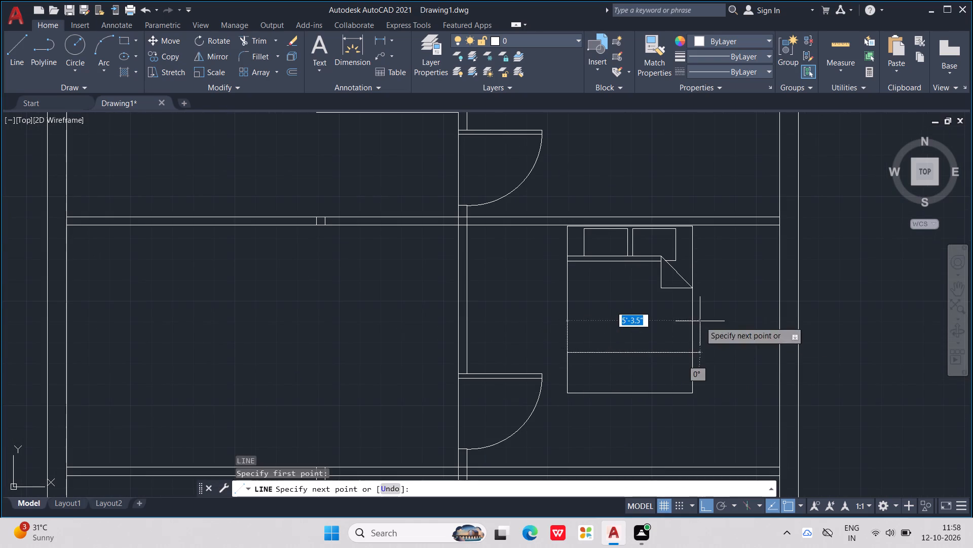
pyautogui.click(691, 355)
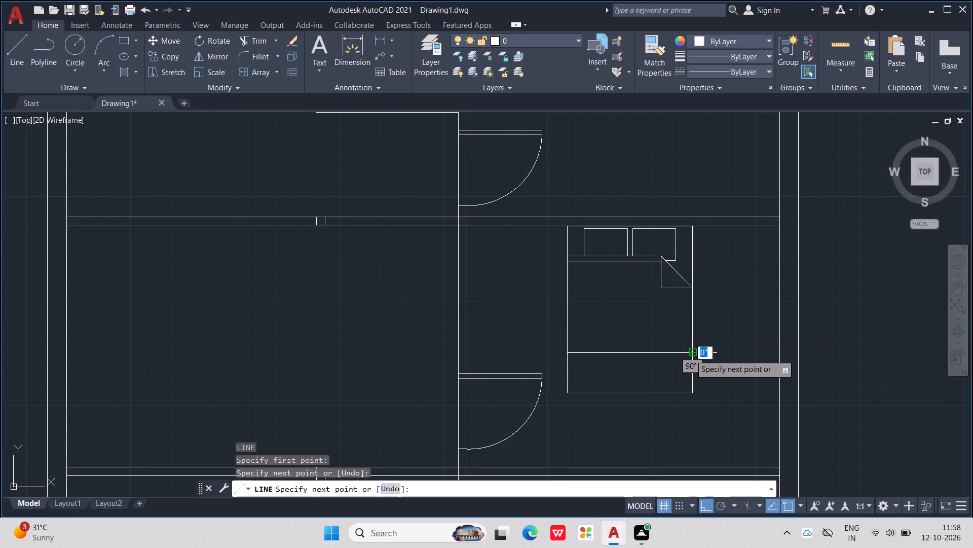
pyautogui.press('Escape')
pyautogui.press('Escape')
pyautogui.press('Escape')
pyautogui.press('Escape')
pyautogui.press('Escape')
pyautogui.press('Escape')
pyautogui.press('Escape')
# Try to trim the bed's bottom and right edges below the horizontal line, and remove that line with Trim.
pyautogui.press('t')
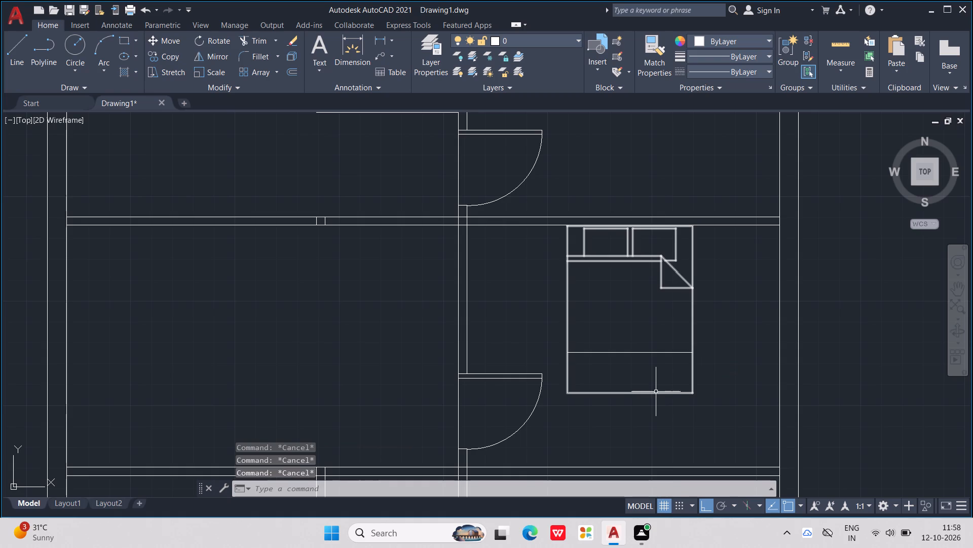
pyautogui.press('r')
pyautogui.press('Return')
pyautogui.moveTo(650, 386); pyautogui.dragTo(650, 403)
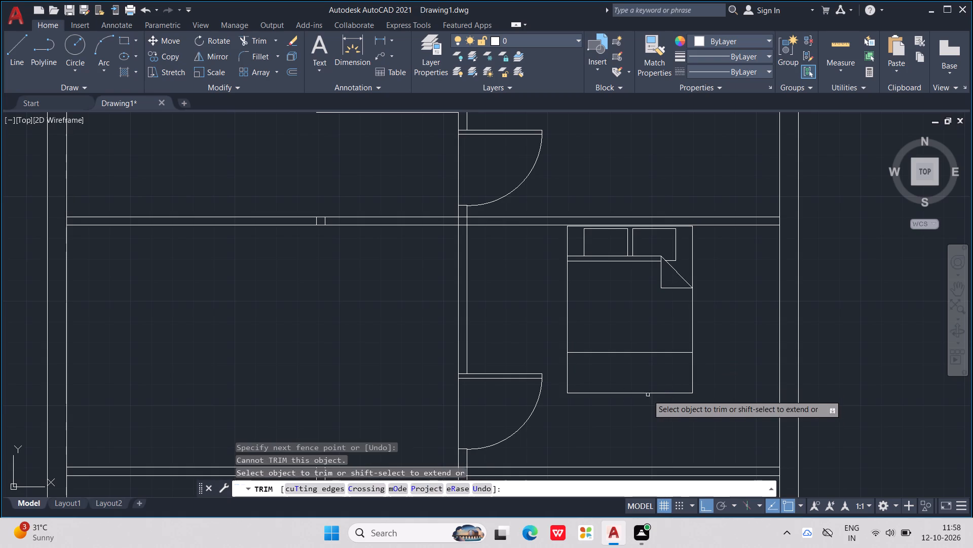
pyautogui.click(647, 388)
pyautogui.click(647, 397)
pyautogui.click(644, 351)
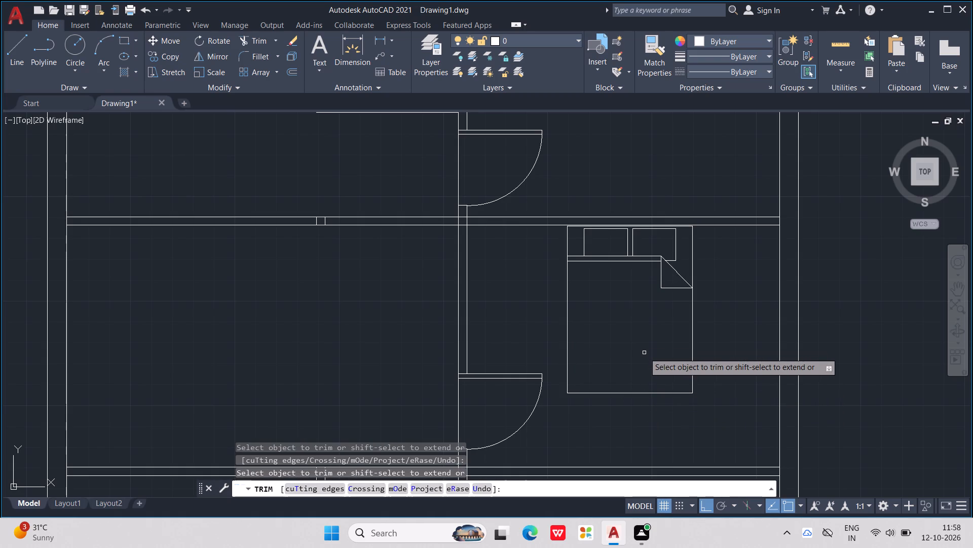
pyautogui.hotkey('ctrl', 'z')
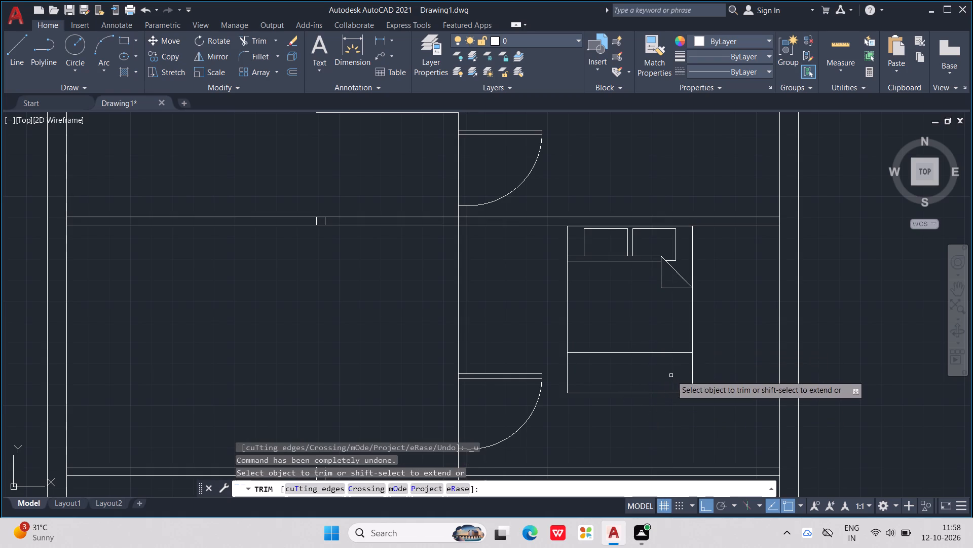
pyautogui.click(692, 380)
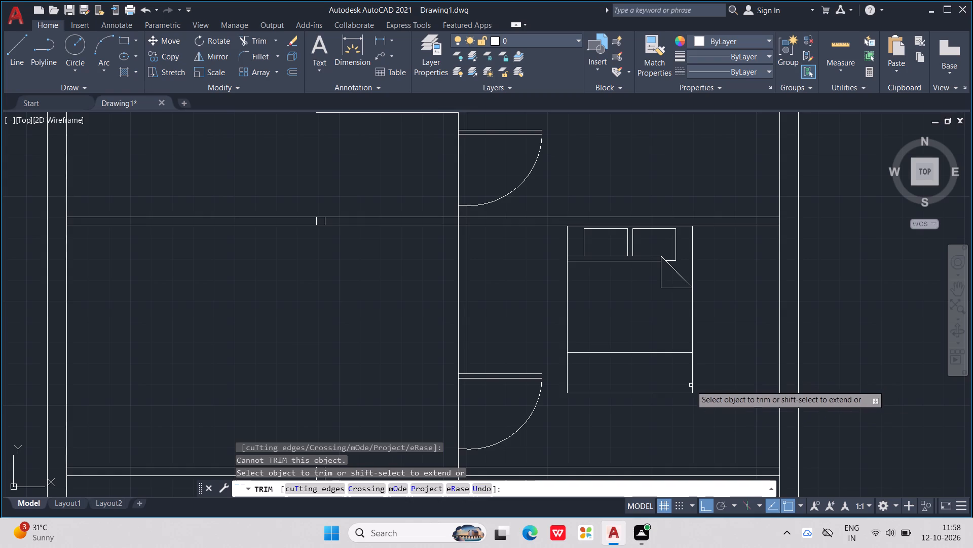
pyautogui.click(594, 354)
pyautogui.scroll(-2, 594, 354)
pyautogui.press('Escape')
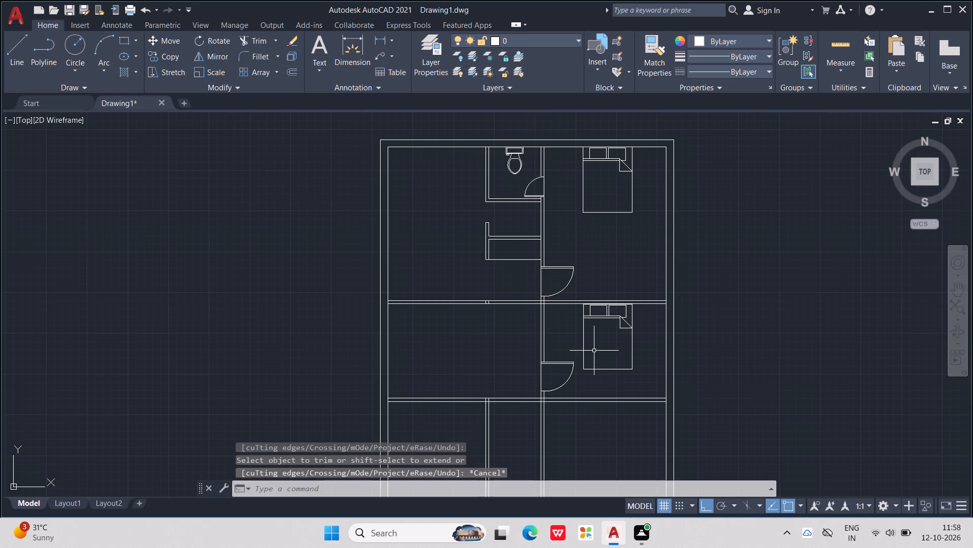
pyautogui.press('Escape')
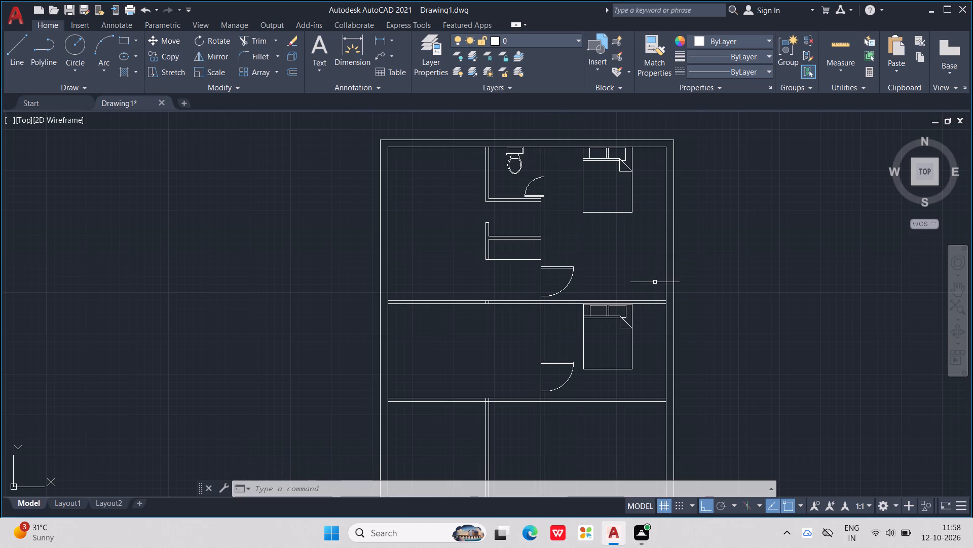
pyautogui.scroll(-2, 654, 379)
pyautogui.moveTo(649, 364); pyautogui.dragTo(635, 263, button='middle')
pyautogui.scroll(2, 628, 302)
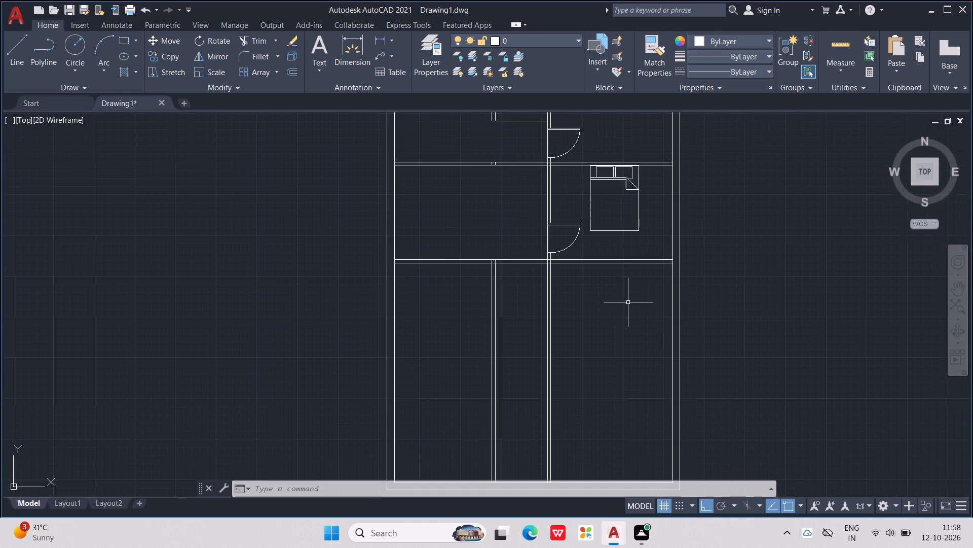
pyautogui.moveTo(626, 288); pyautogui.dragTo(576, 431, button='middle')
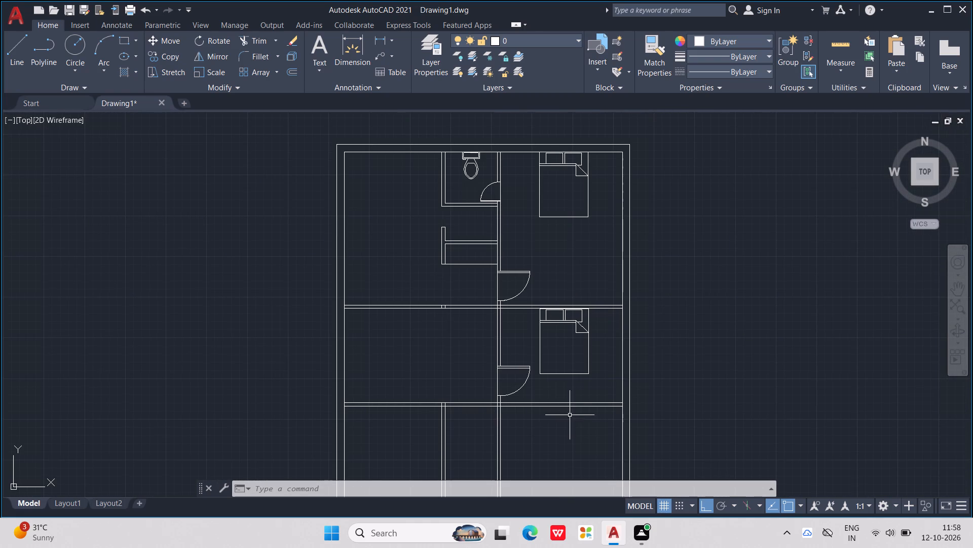
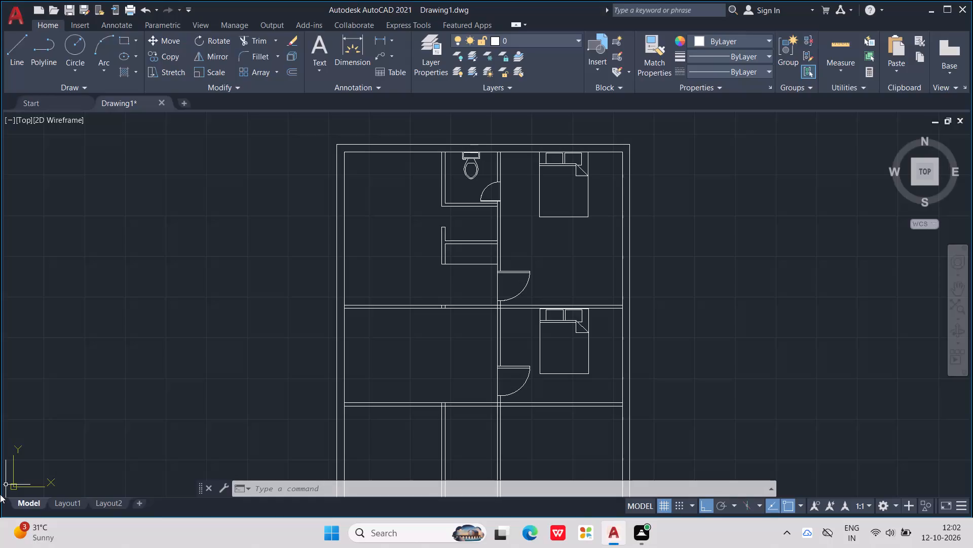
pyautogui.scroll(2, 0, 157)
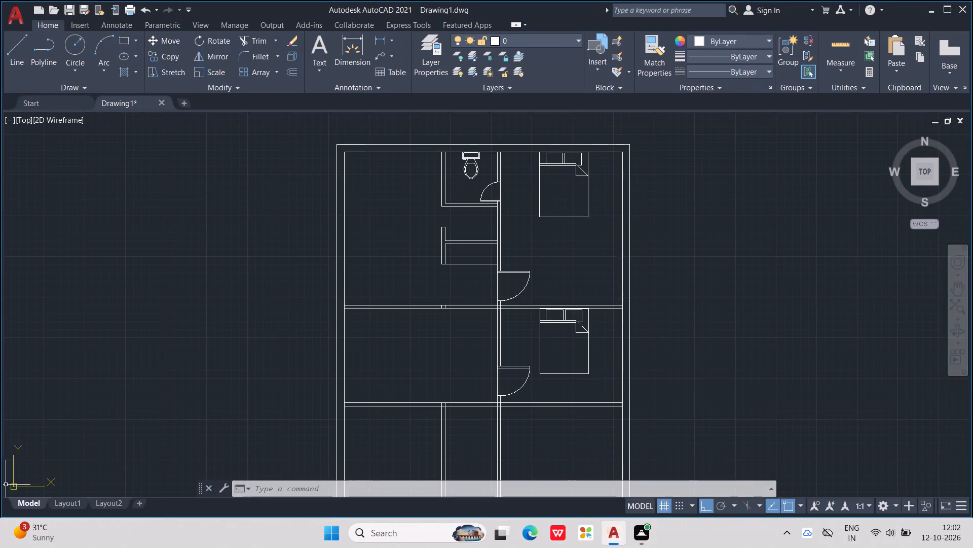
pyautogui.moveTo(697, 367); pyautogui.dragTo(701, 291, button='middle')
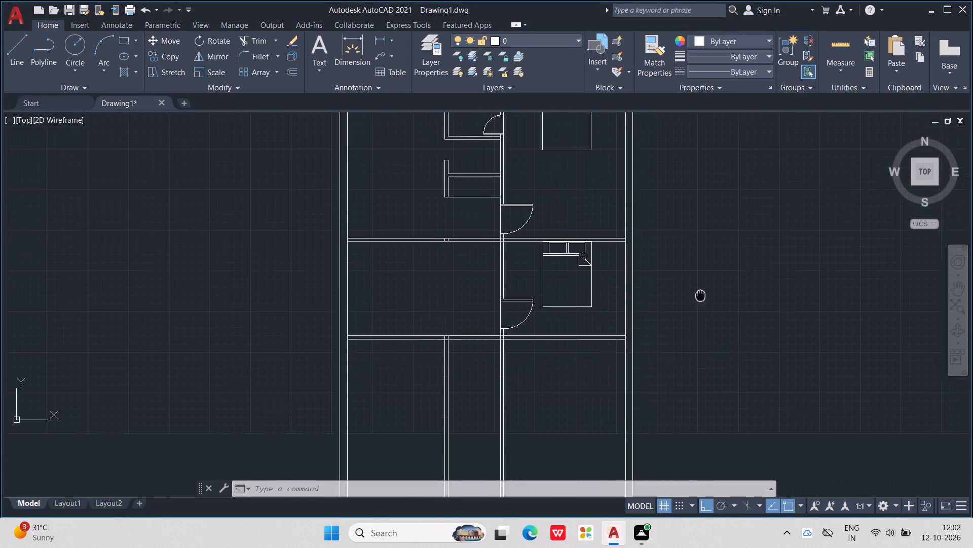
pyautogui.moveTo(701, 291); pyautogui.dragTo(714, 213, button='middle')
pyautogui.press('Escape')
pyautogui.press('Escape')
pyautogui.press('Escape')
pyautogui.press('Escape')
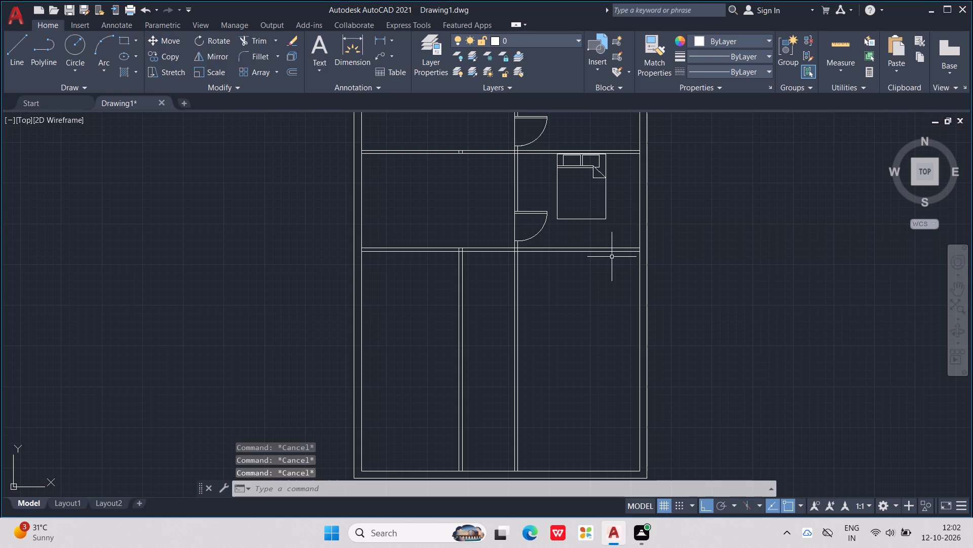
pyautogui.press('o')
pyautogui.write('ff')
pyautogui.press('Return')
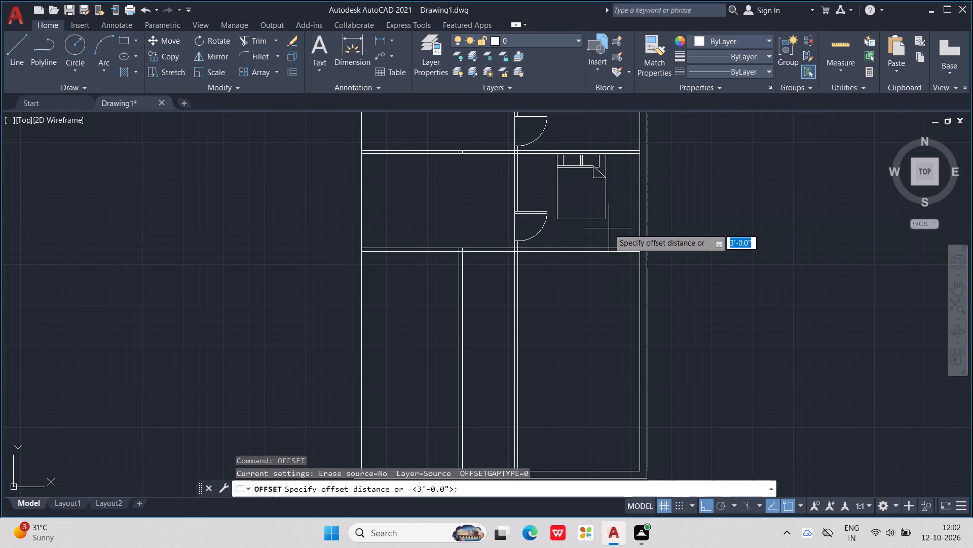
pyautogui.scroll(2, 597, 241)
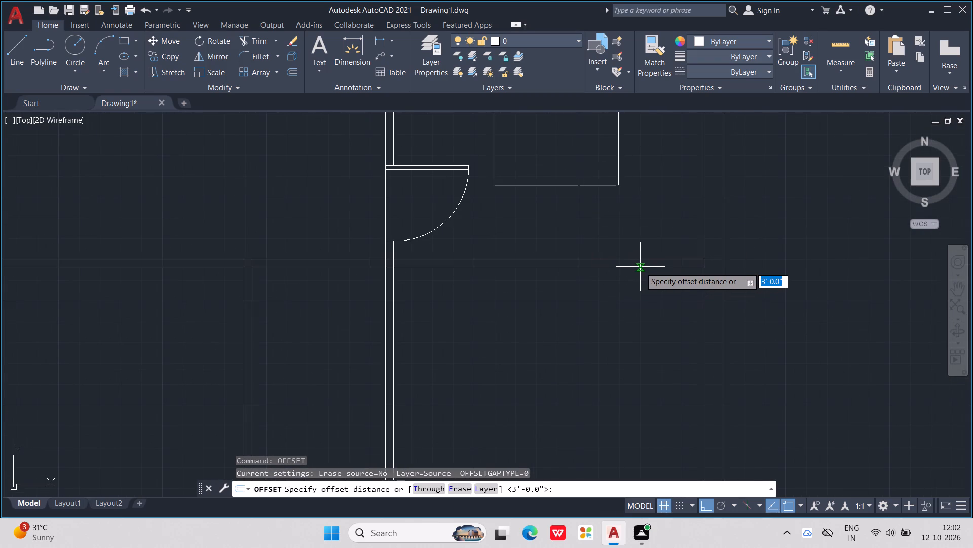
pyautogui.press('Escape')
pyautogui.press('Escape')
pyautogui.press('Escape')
# Offset the lower line of the horizontal partition below the middle rooms downward by 6'4".
pyautogui.write('off')
pyautogui.press('Return')
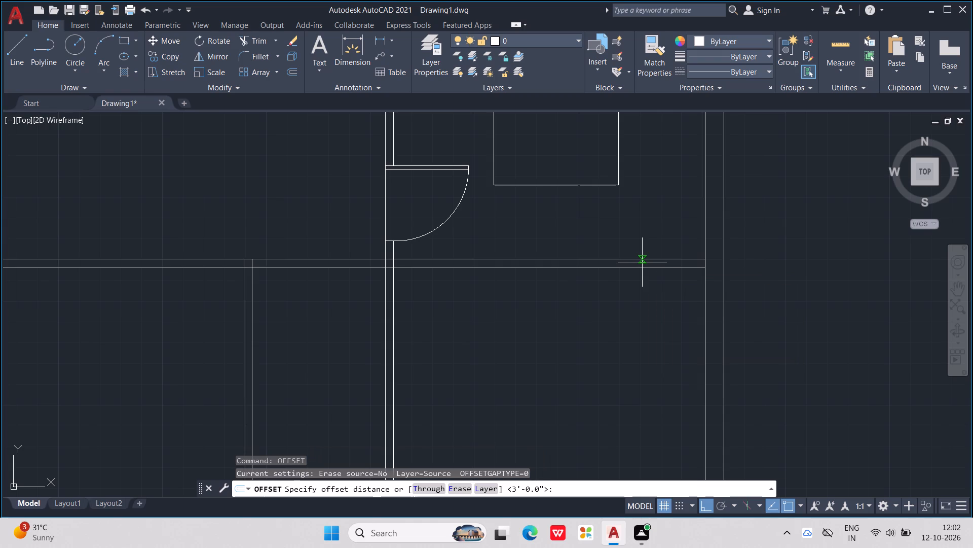
pyautogui.press('6')
pyautogui.press("'")
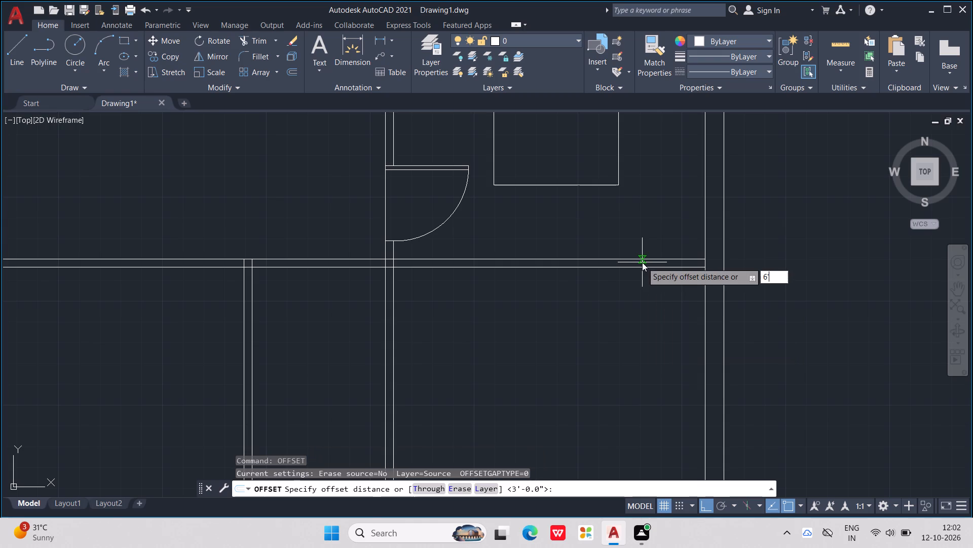
pyautogui.write('4"')
pyautogui.press('Return')
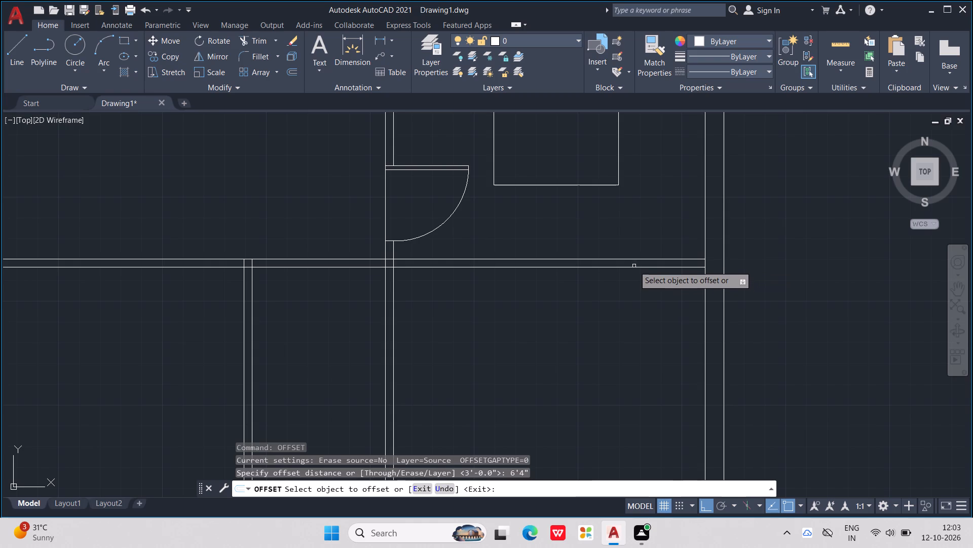
pyautogui.click(638, 267)
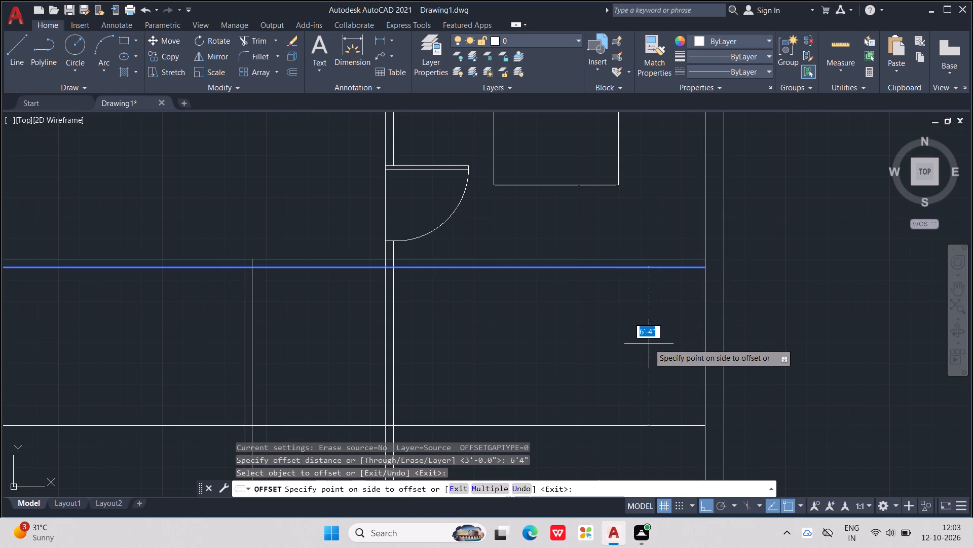
pyautogui.click(649, 344)
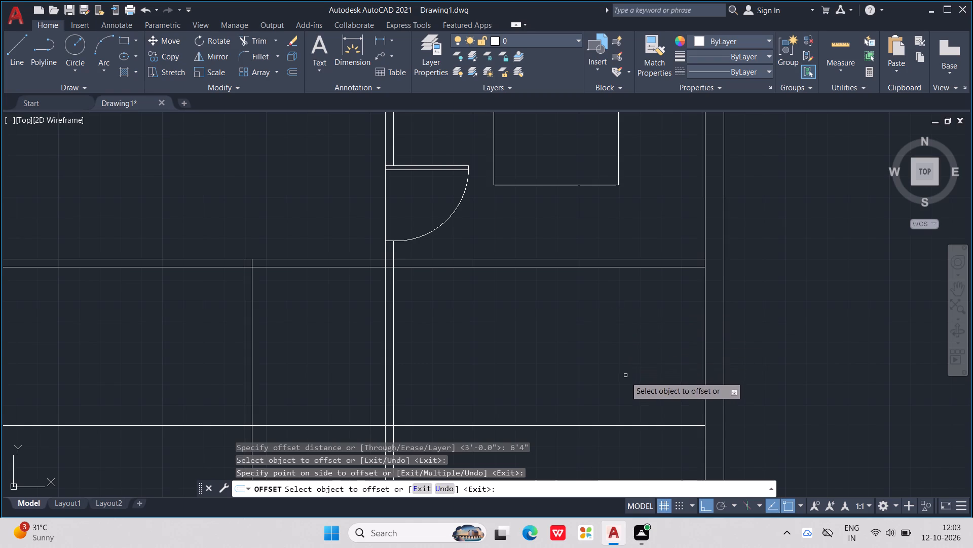
pyautogui.moveTo(600, 368); pyautogui.dragTo(642, 315, button='middle')
pyautogui.press('Escape')
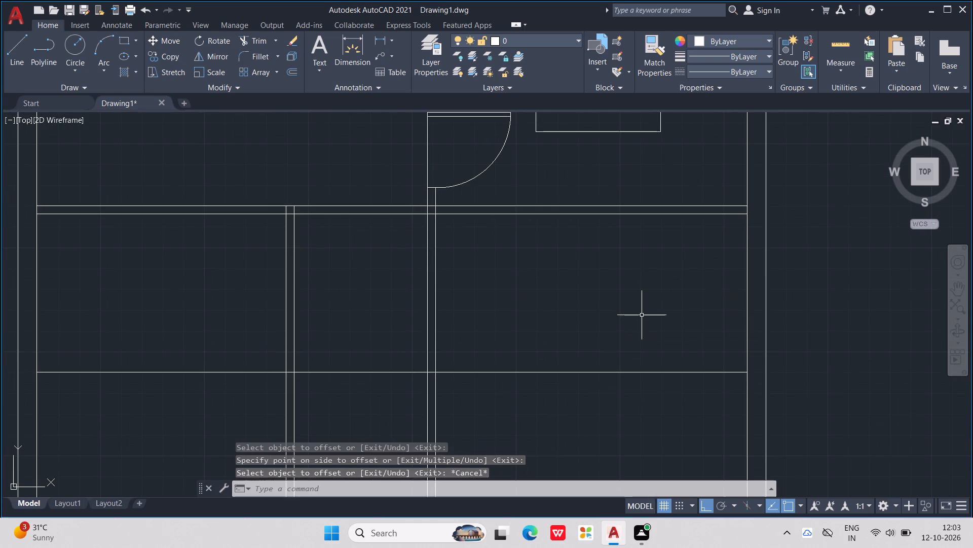
pyautogui.press('Escape')
pyautogui.press('Escape')
pyautogui.press('Escape')
# Offset the new horizontal line downward by 4" to form a second partition.
pyautogui.write('off')
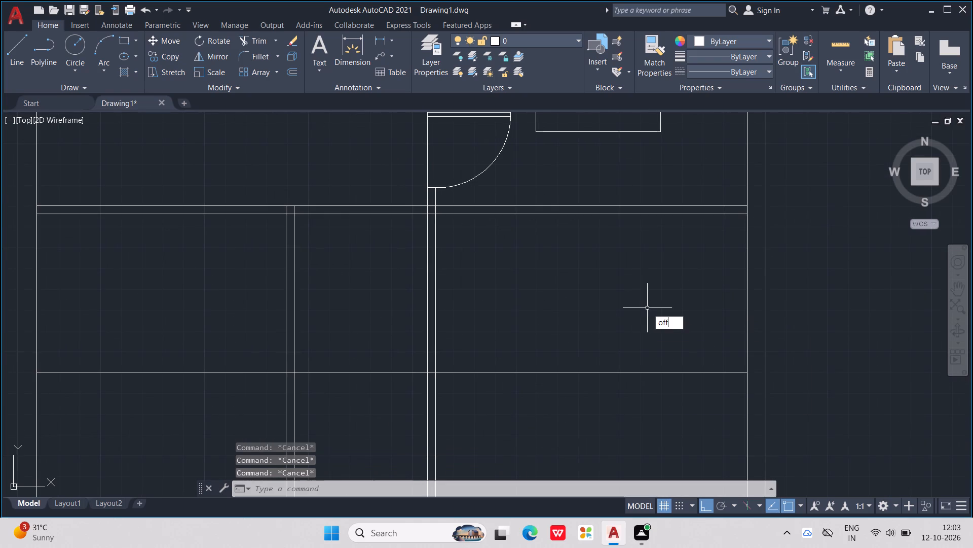
pyautogui.press('Return')
pyautogui.press('4')
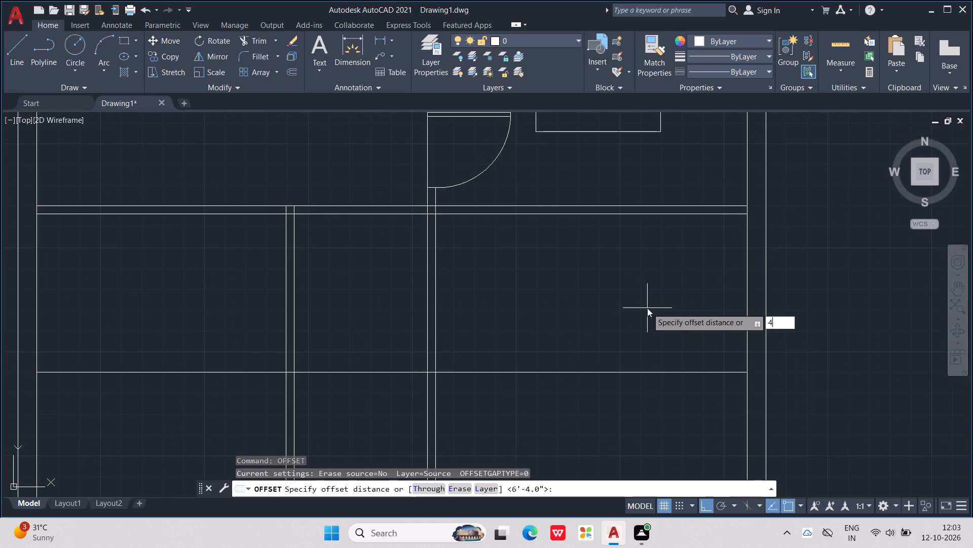
pyautogui.press('.')
pyautogui.hotkey('shift', '"')
pyautogui.press('BackSpace')
pyautogui.press('BackSpace')
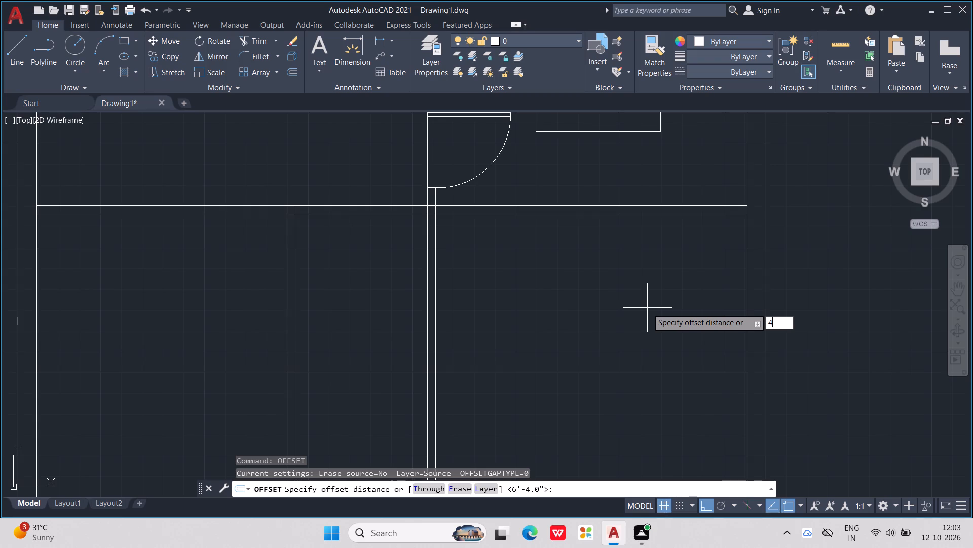
pyautogui.press("'")
pyautogui.press('BackSpace')
pyautogui.hotkey('shift', '"')
pyautogui.press('Return')
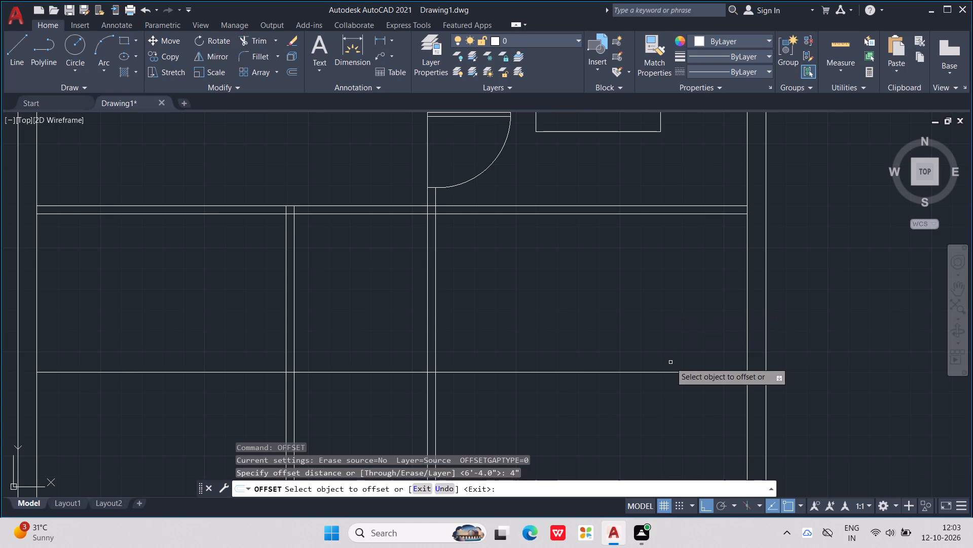
pyautogui.click(673, 372)
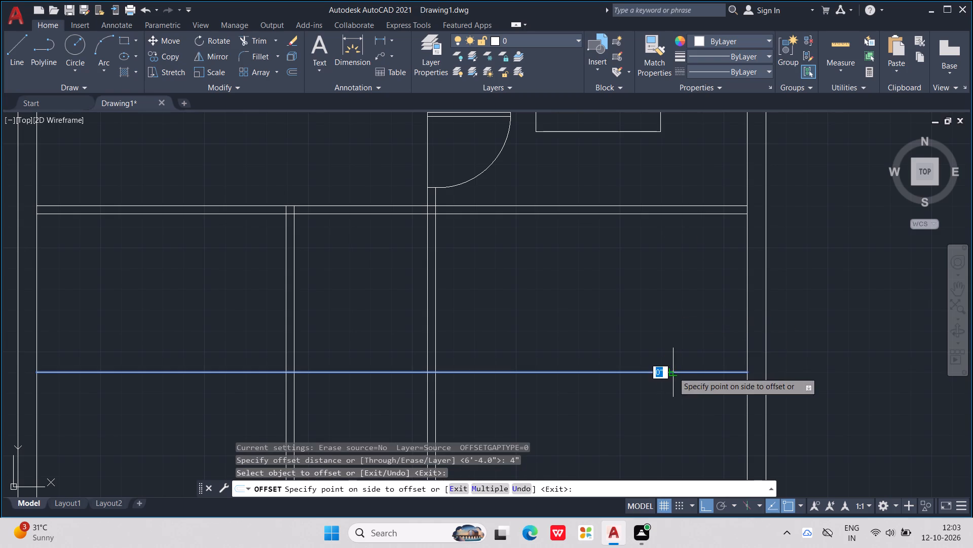
pyautogui.click(671, 393)
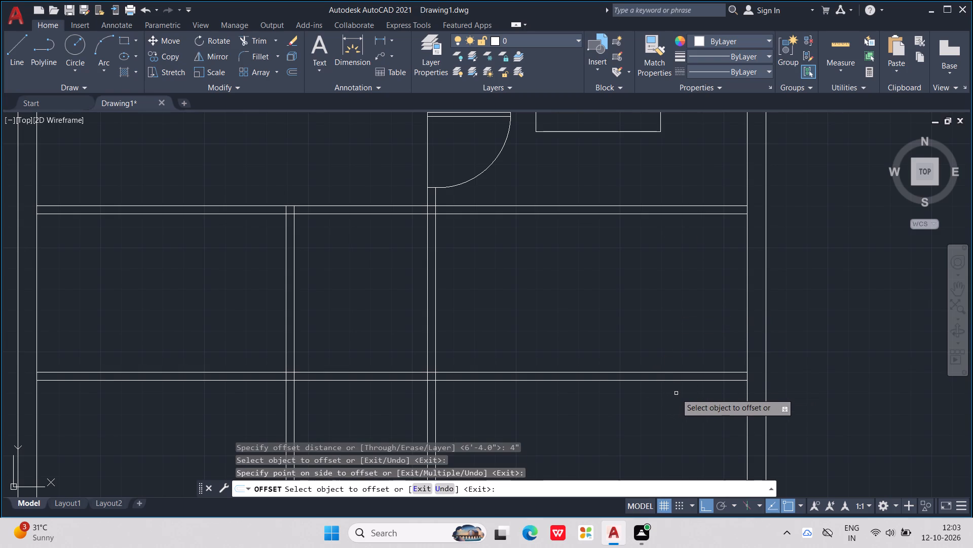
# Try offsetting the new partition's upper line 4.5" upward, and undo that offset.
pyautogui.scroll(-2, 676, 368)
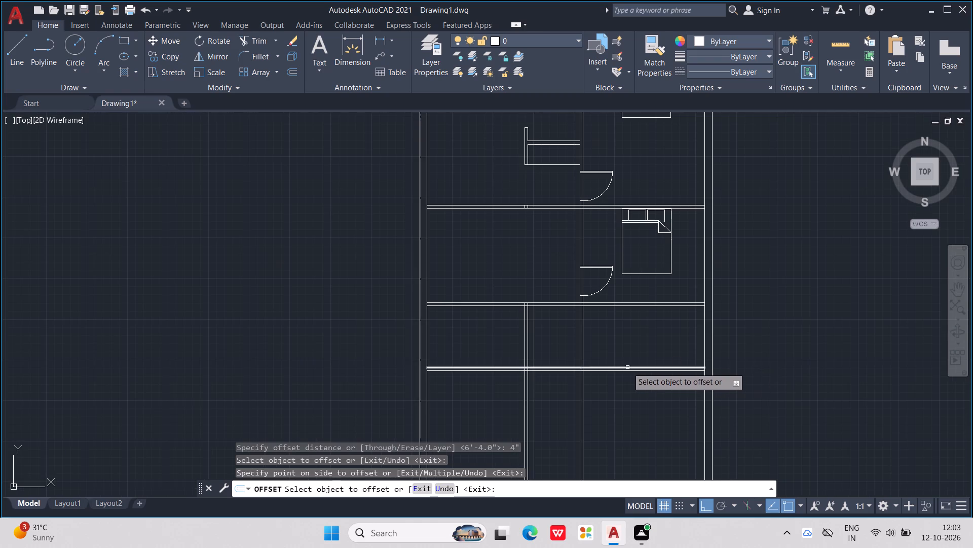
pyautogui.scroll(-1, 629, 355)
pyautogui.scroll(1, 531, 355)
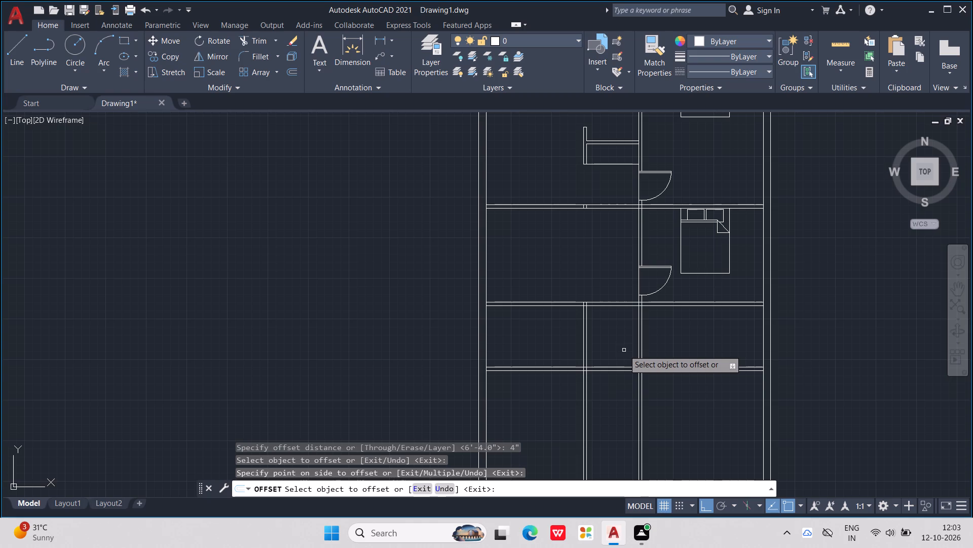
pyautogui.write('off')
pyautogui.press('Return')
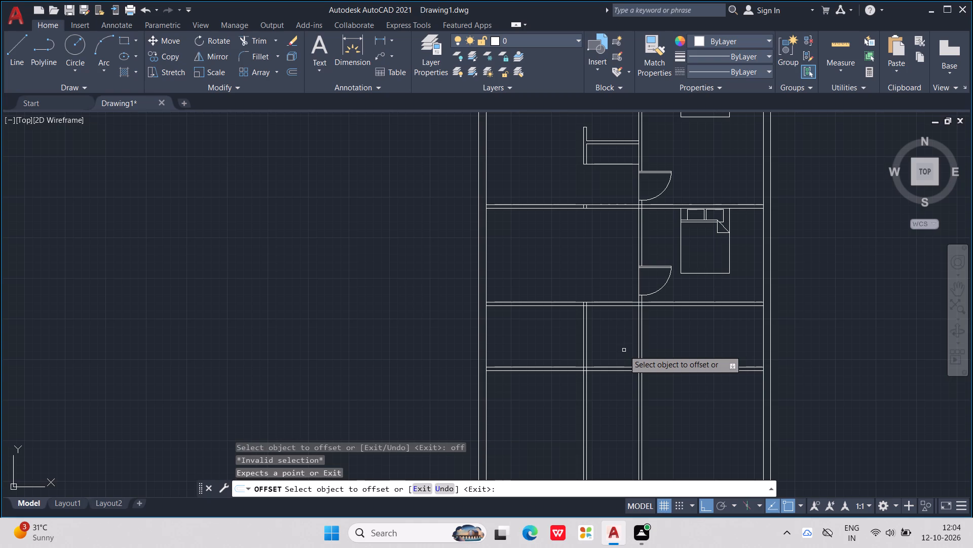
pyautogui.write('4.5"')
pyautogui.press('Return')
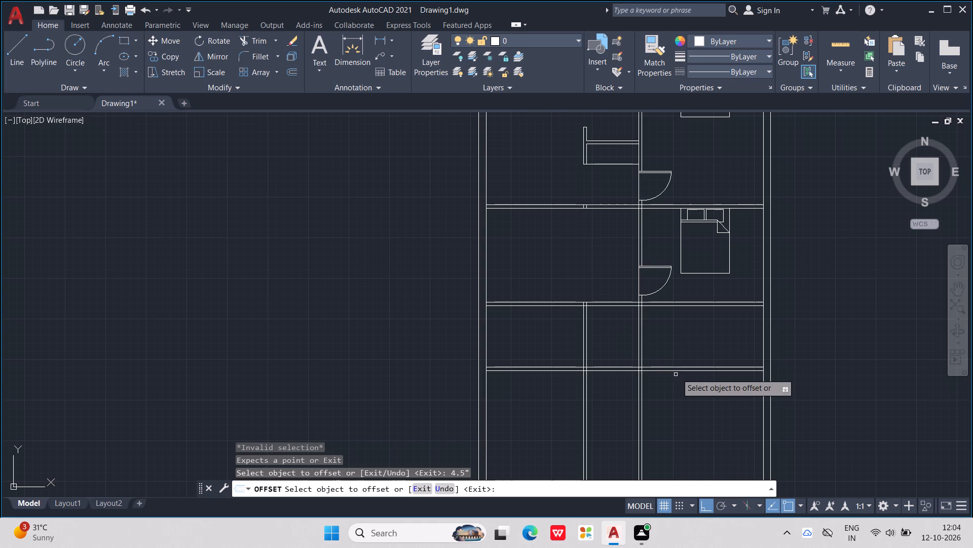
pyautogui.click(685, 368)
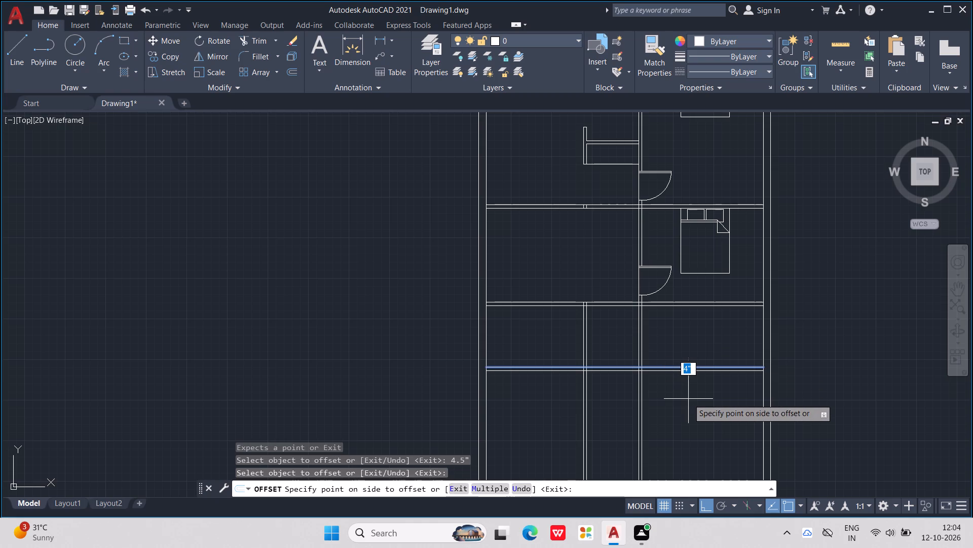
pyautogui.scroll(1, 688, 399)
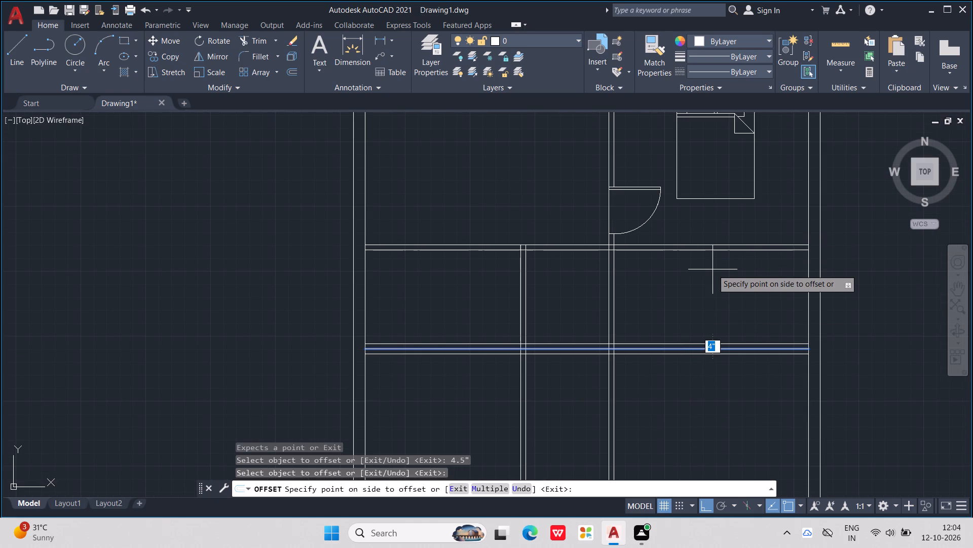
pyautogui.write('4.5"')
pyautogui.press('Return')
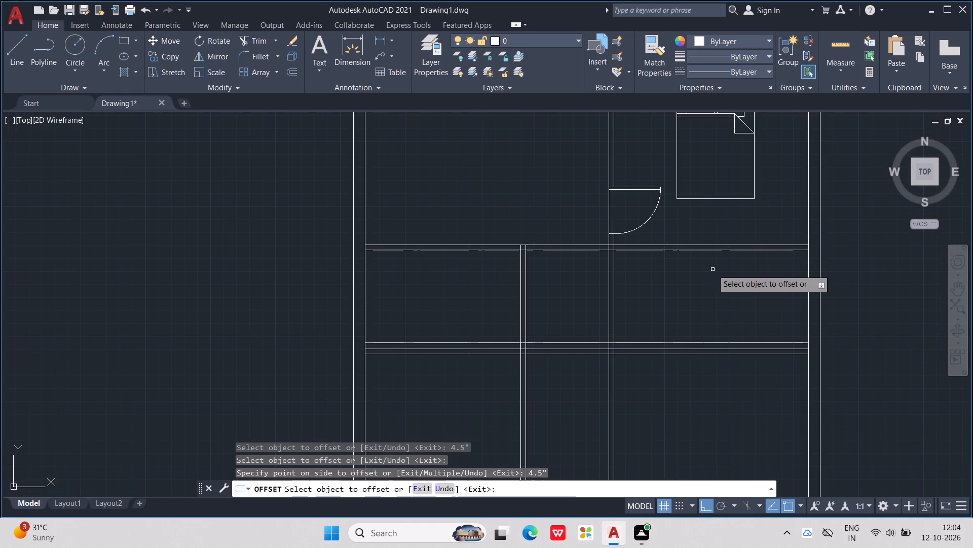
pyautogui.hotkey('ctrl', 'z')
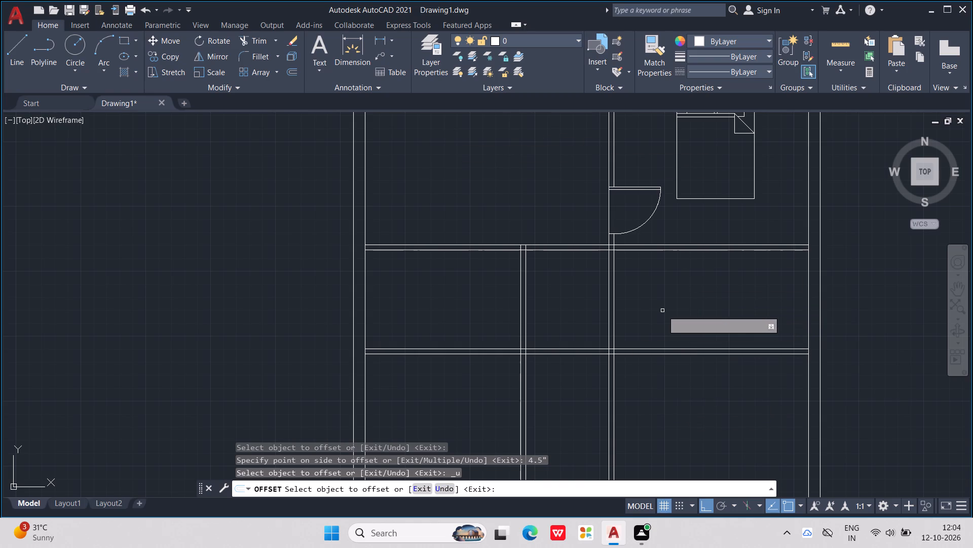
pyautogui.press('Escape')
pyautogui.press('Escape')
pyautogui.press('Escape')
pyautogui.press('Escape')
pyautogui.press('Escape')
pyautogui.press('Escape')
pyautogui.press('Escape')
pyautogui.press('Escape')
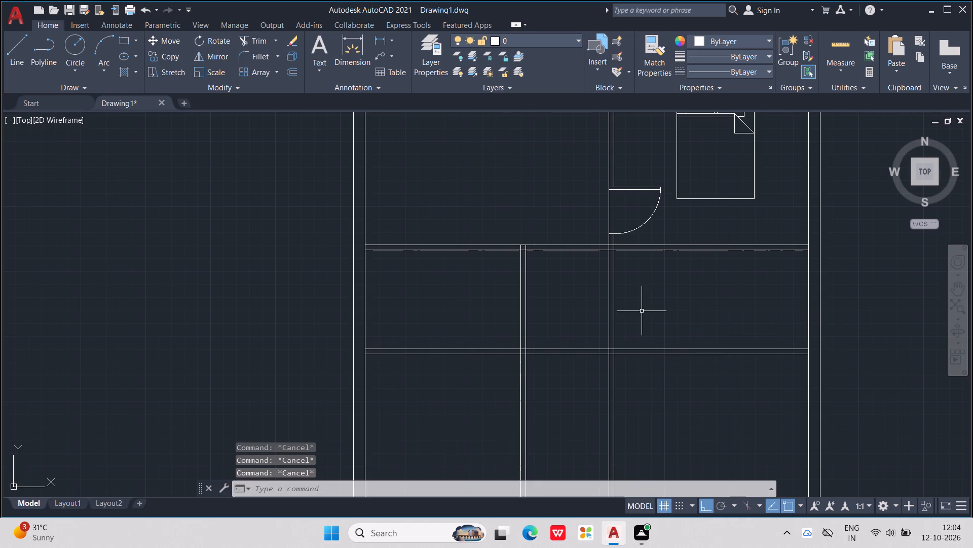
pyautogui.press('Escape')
# Trim the central vertical partition's two lines between the two lower horizontal partitions.
pyautogui.write('tr')
pyautogui.press('Return')
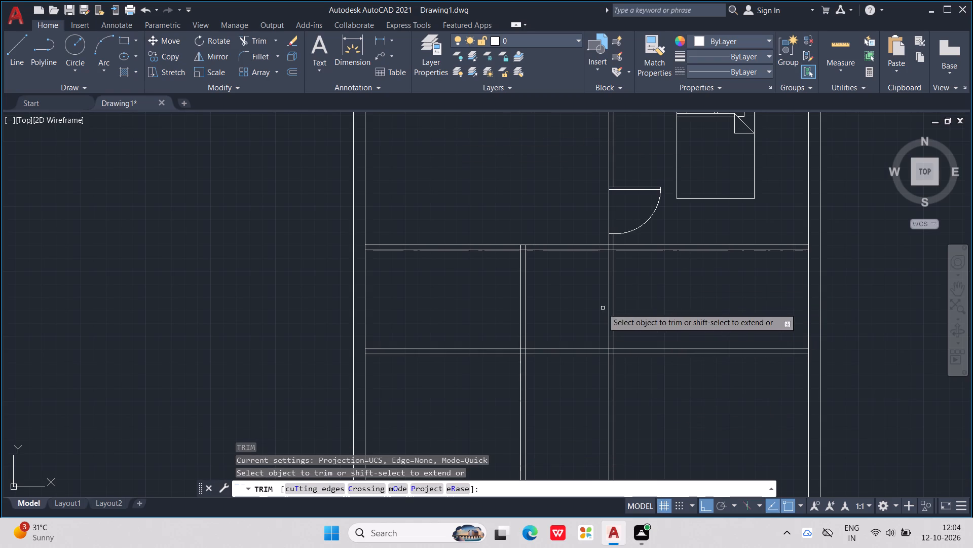
pyautogui.moveTo(590, 287); pyautogui.dragTo(633, 298)
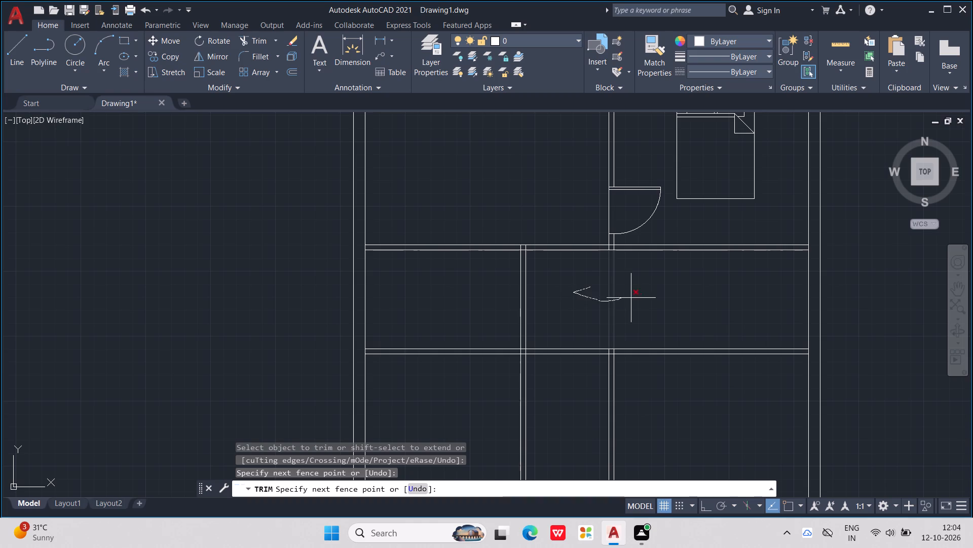
pyautogui.moveTo(633, 298); pyautogui.dragTo(634, 298)
# Trim the left vertical partition between the two lower horizontal partitions, and the upper one's lines from the left wall to the central partition.
pyautogui.moveTo(577, 313); pyautogui.dragTo(495, 256)
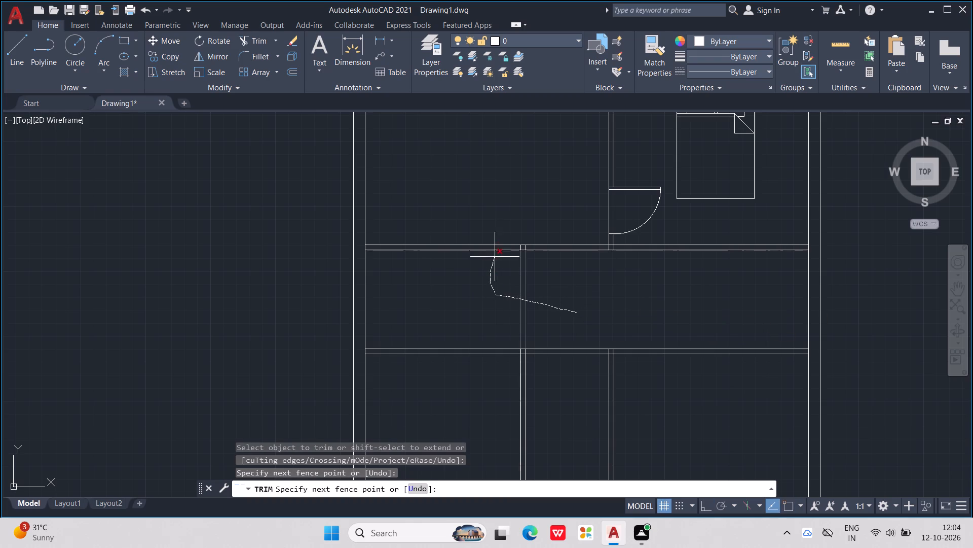
pyautogui.moveTo(495, 256); pyautogui.dragTo(499, 243)
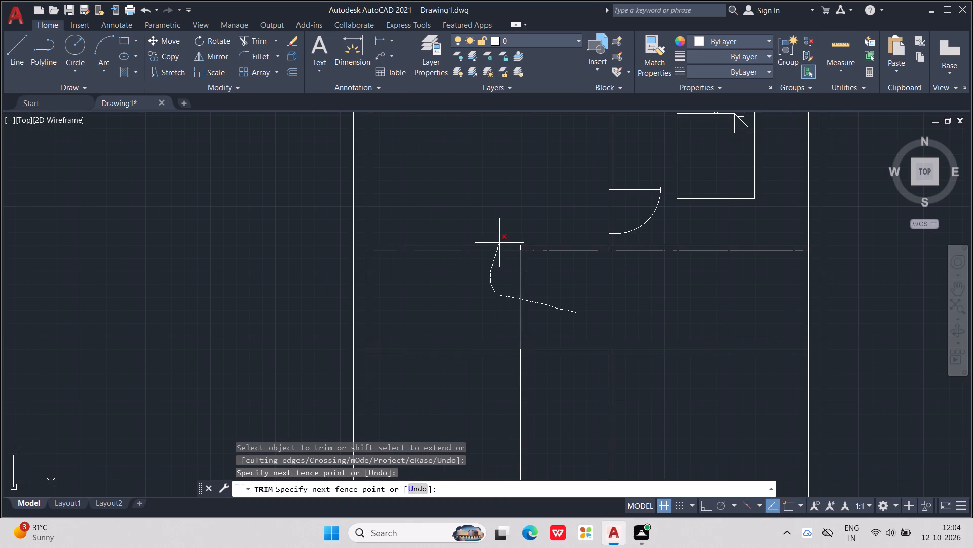
pyautogui.moveTo(499, 243); pyautogui.dragTo(500, 242)
pyautogui.moveTo(500, 242); pyautogui.dragTo(517, 243)
pyautogui.moveTo(517, 243); pyautogui.dragTo(592, 225)
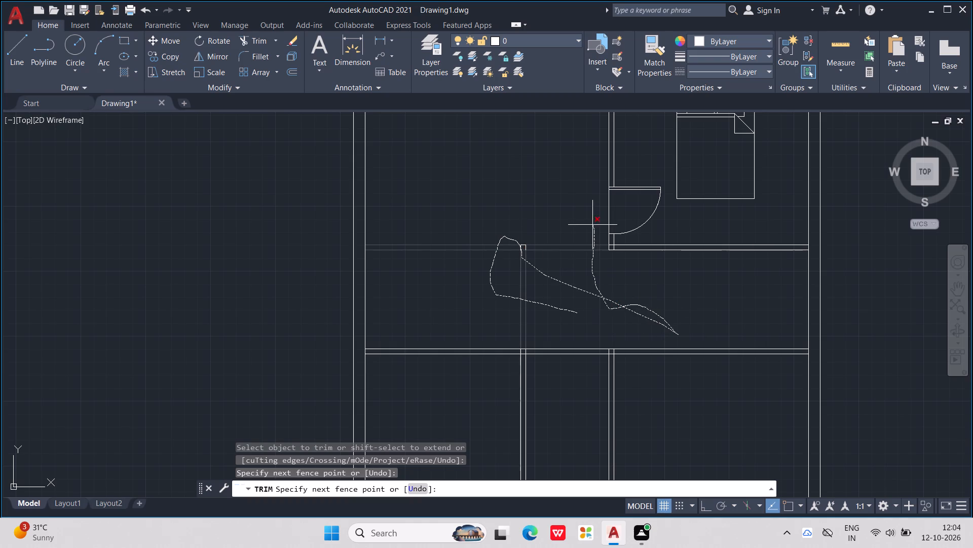
pyautogui.moveTo(592, 225); pyautogui.dragTo(524, 235)
# Trim the horizontal partition above to open a passage beside the central partition, and remove the leftover line inside its free end.
pyautogui.scroll(-2, 552, 254)
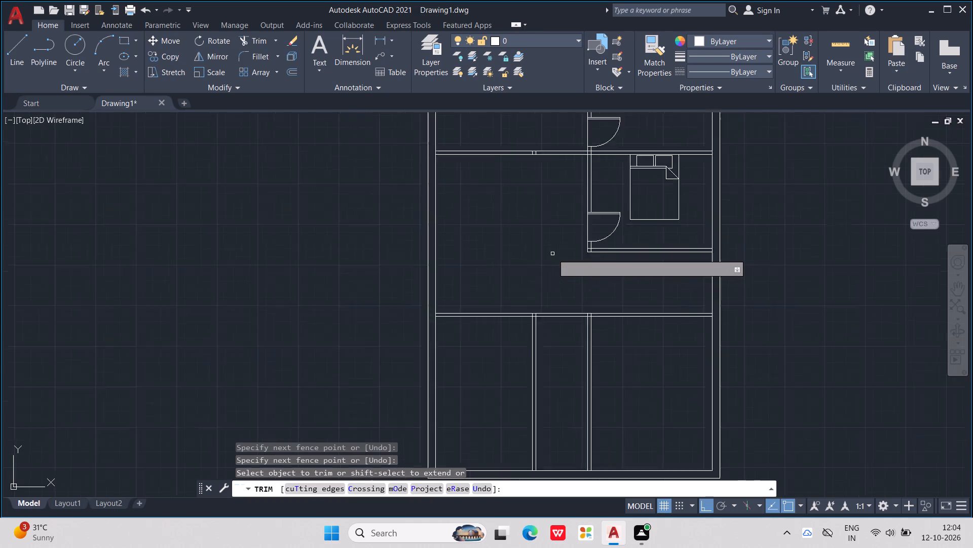
pyautogui.scroll(-1, 552, 254)
pyautogui.moveTo(620, 223); pyautogui.dragTo(817, 385, button='middle')
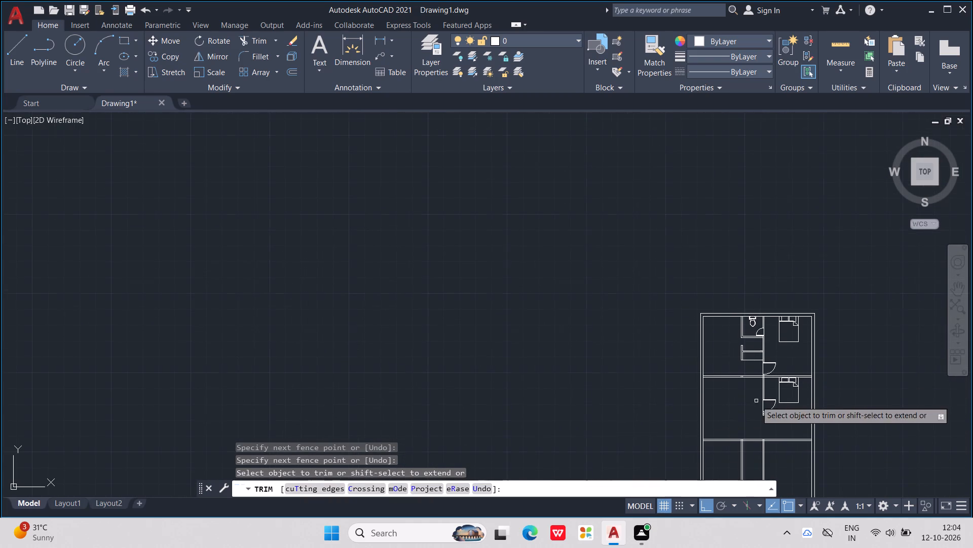
pyautogui.scroll(3, 756, 401)
pyautogui.moveTo(737, 287); pyautogui.dragTo(737, 301)
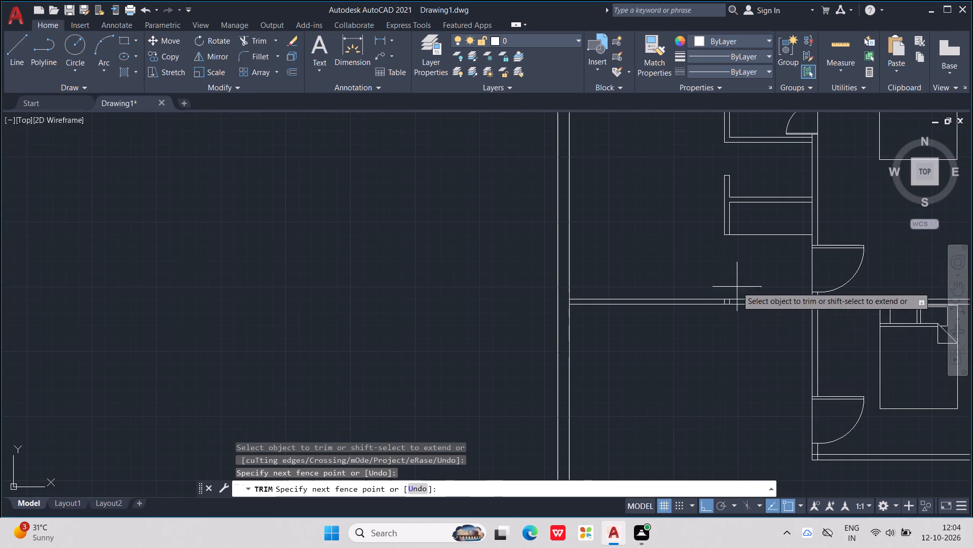
pyautogui.moveTo(737, 301); pyautogui.dragTo(733, 330)
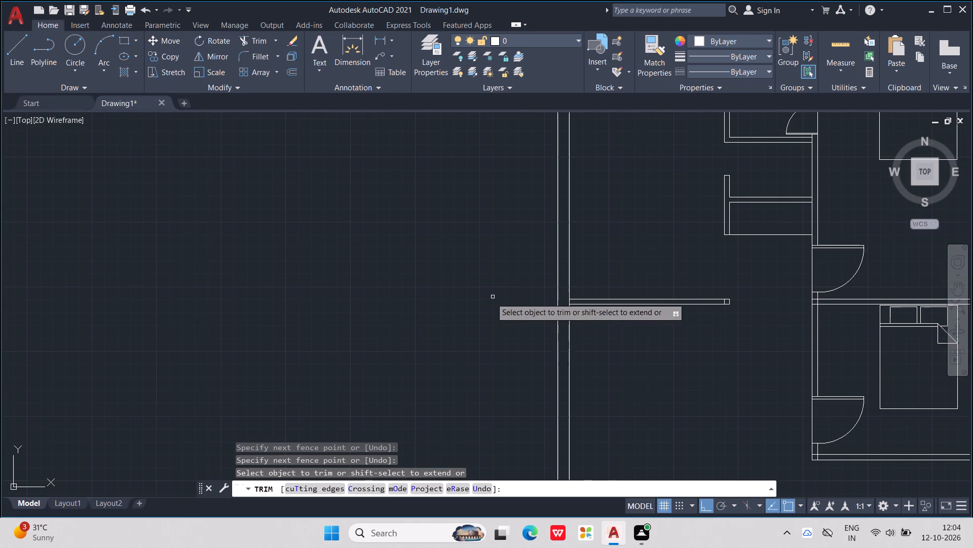
pyautogui.scroll(1, 766, 299)
pyautogui.scroll(3, 694, 304)
pyautogui.click(712, 305)
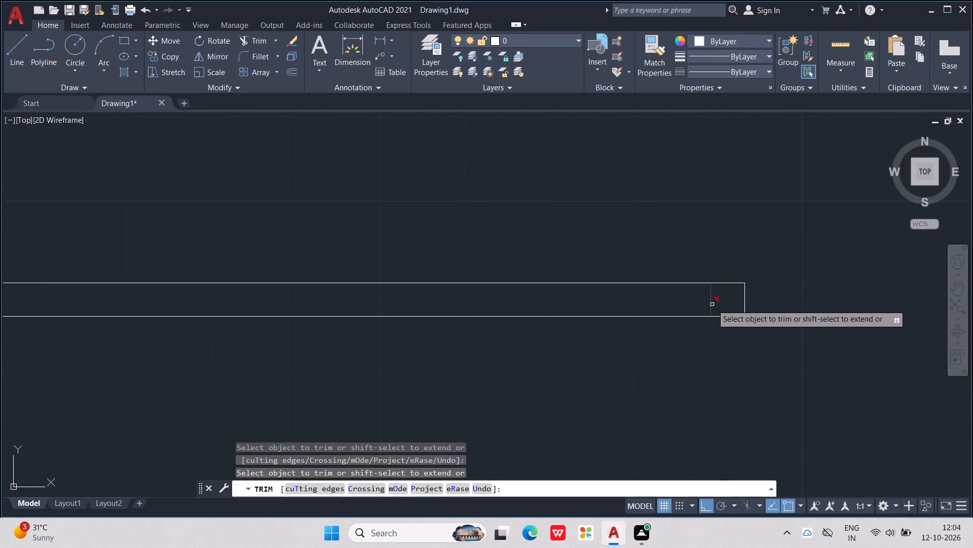
pyautogui.moveTo(706, 302); pyautogui.dragTo(716, 302)
# Trim the overlapping wall lines where the partition between the two bedrooms meets the central vertical partition.
pyautogui.scroll(-3, 715, 298)
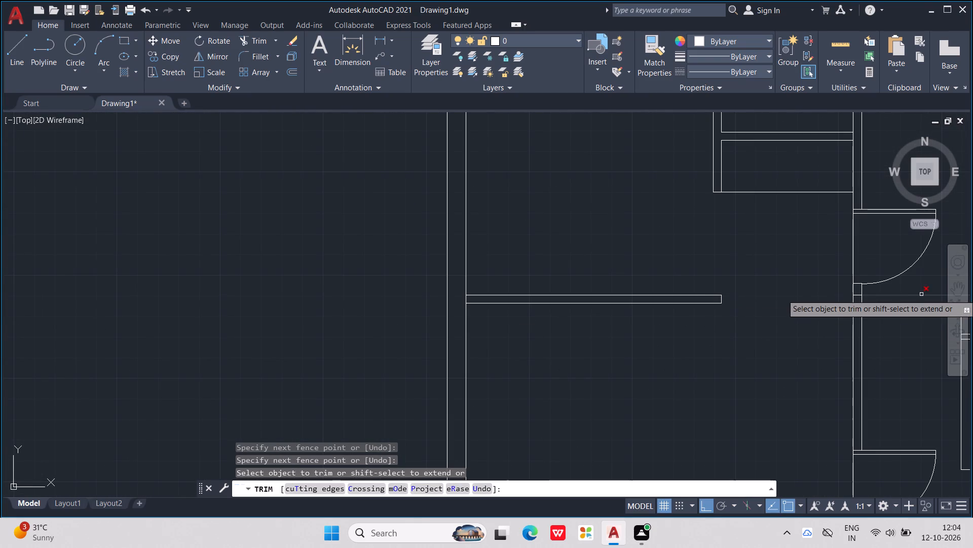
pyautogui.moveTo(909, 289); pyautogui.dragTo(639, 303, button='middle')
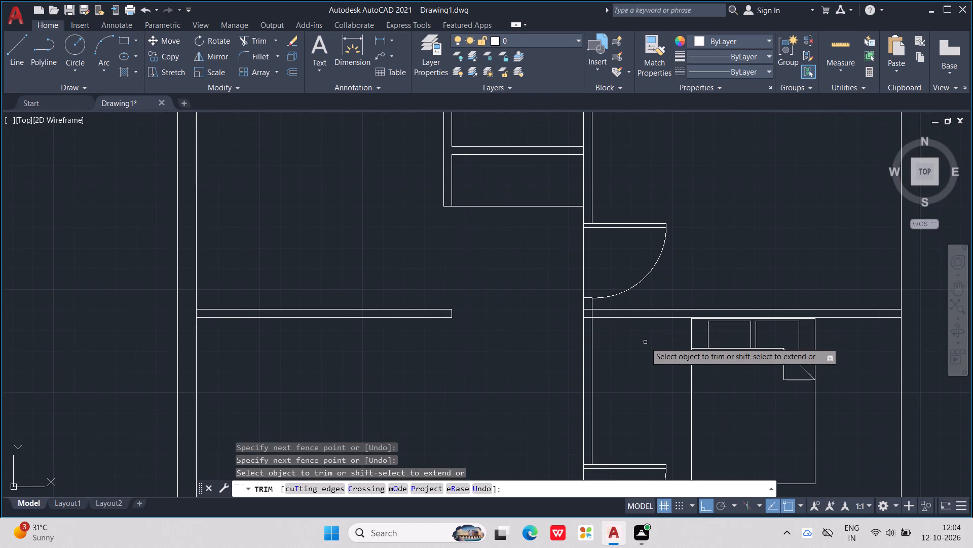
pyautogui.scroll(2, 585, 317)
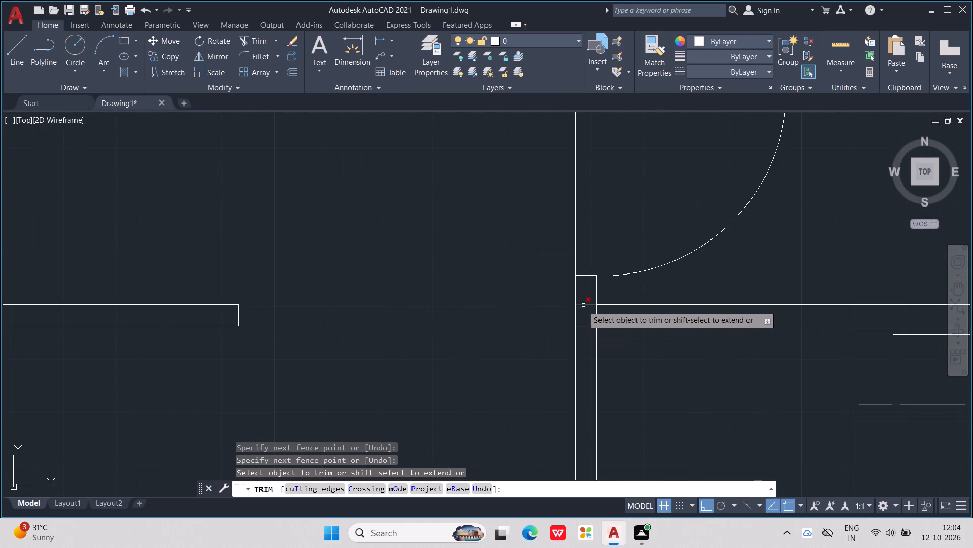
pyautogui.click(597, 316)
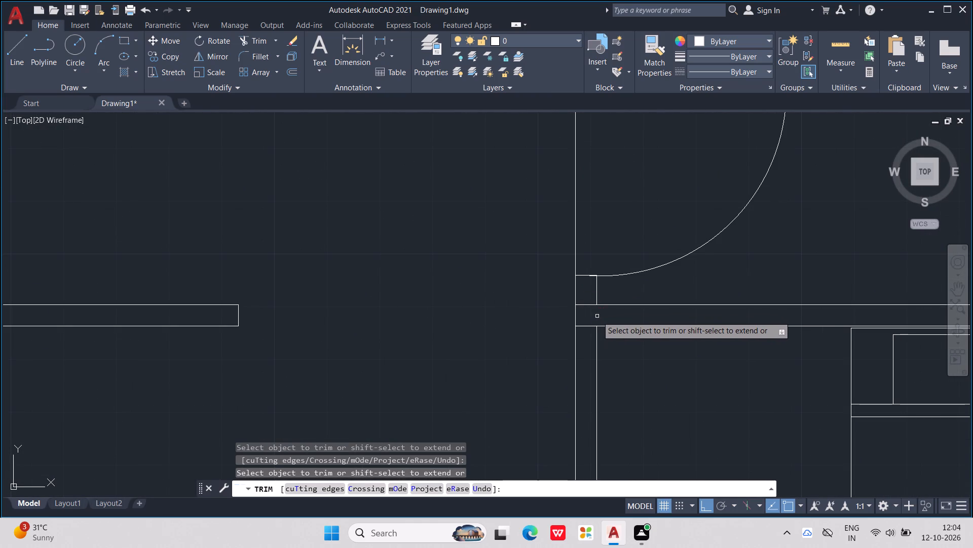
pyautogui.click(584, 327)
pyautogui.click(583, 305)
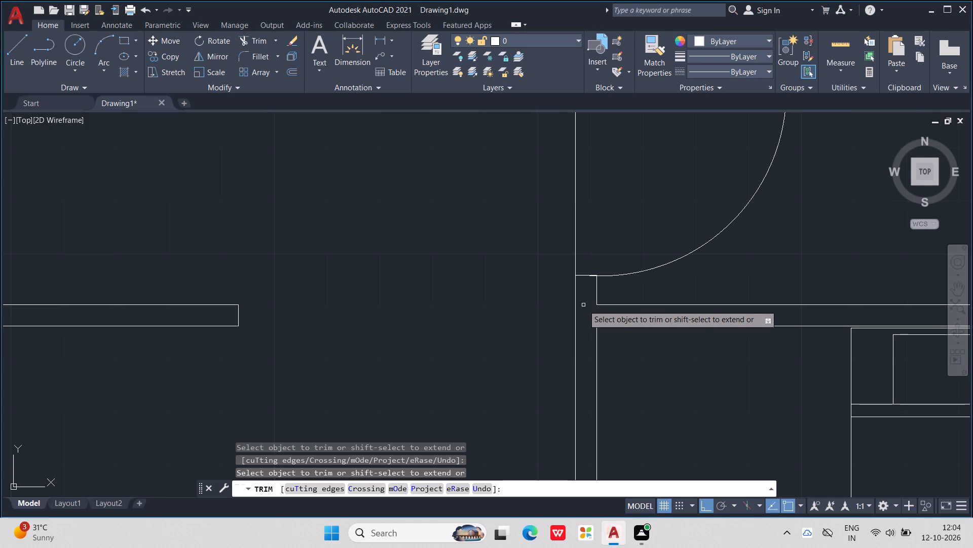
# Trim the overlapping wall lines at the lower bedroom's corner below its door, and end the Trim command.
pyautogui.scroll(-3, 583, 305)
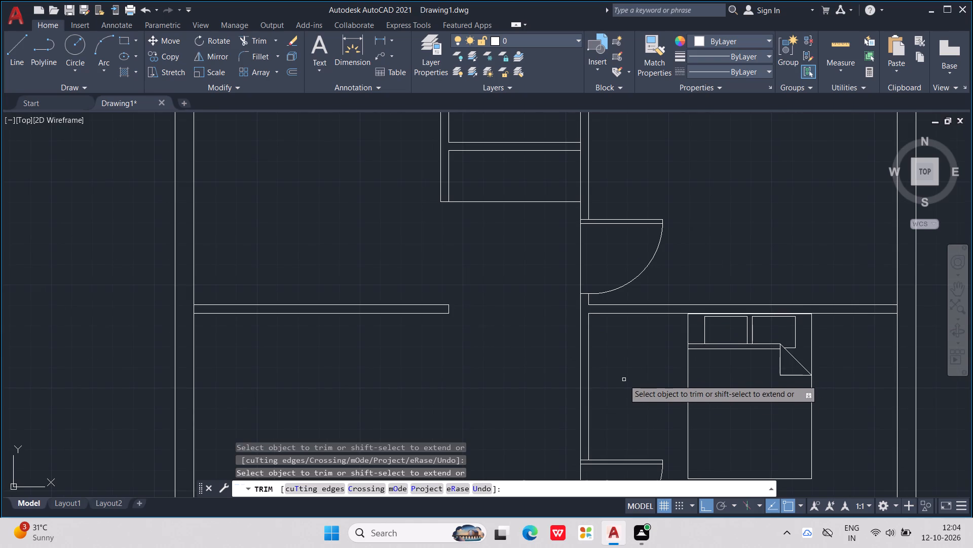
pyautogui.scroll(-1, 592, 358)
pyautogui.moveTo(592, 358); pyautogui.dragTo(610, 247, button='middle')
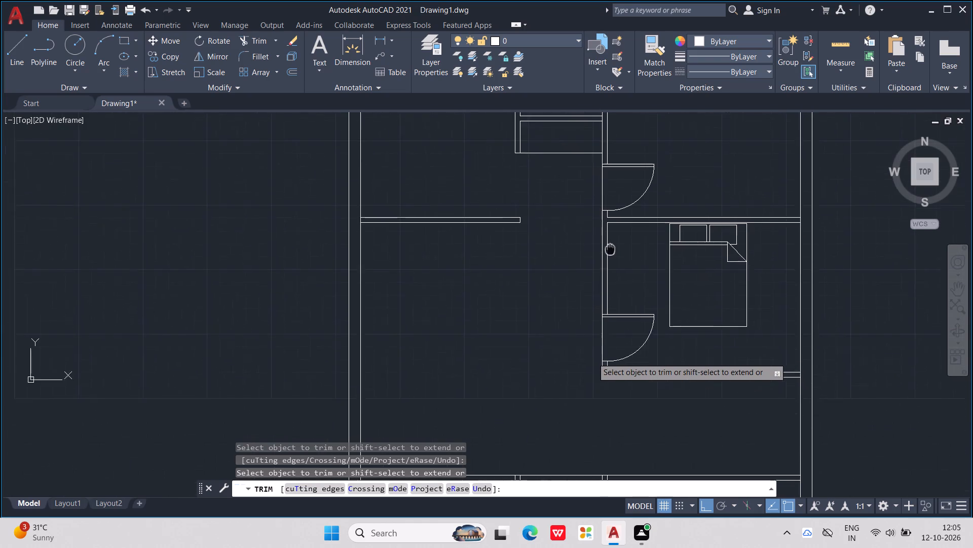
pyautogui.moveTo(610, 247); pyautogui.dragTo(612, 238, button='middle')
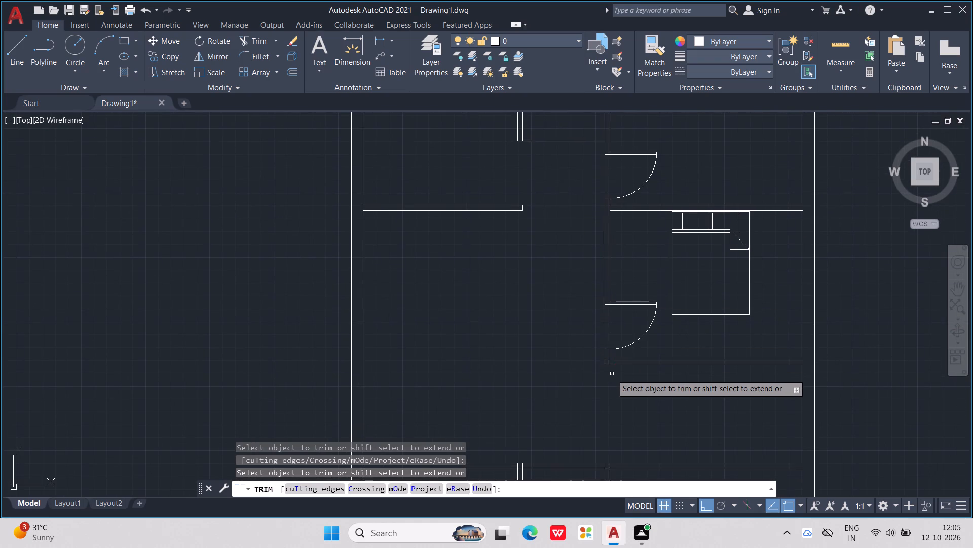
pyautogui.scroll(3, 591, 380)
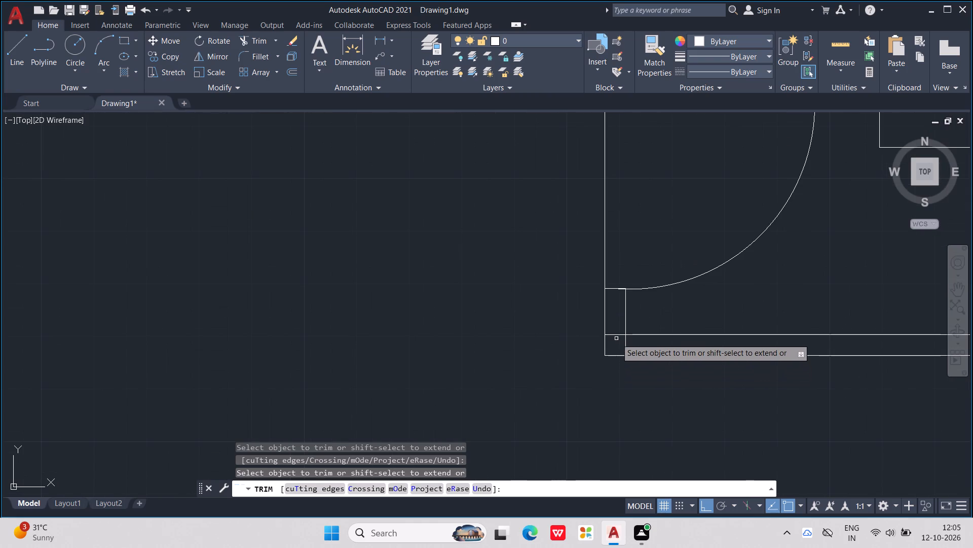
pyautogui.click(616, 336)
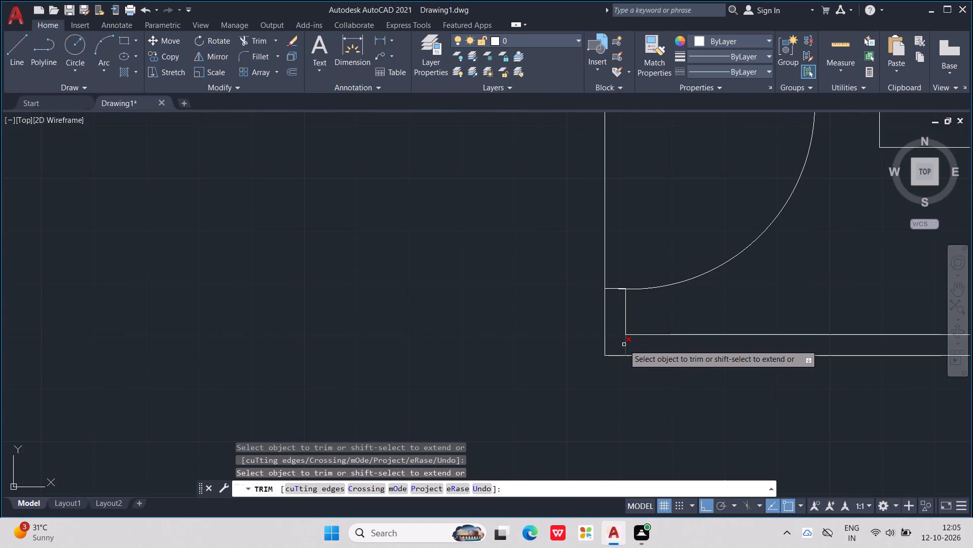
pyautogui.click(624, 345)
pyautogui.scroll(-3, 620, 329)
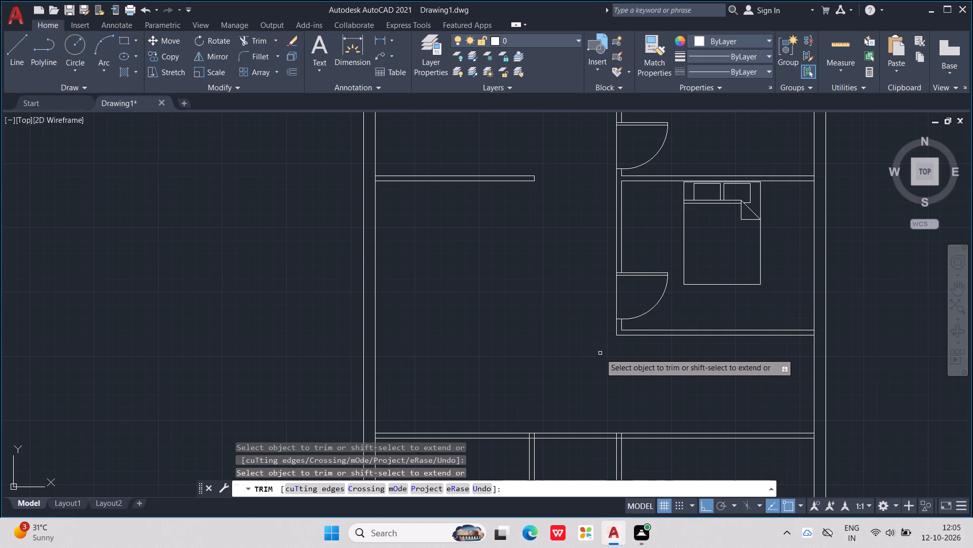
pyautogui.moveTo(611, 338); pyautogui.dragTo(489, 391, button='middle')
pyautogui.scroll(-2, 462, 352)
pyautogui.moveTo(601, 322); pyautogui.dragTo(601, 322, button='middle')
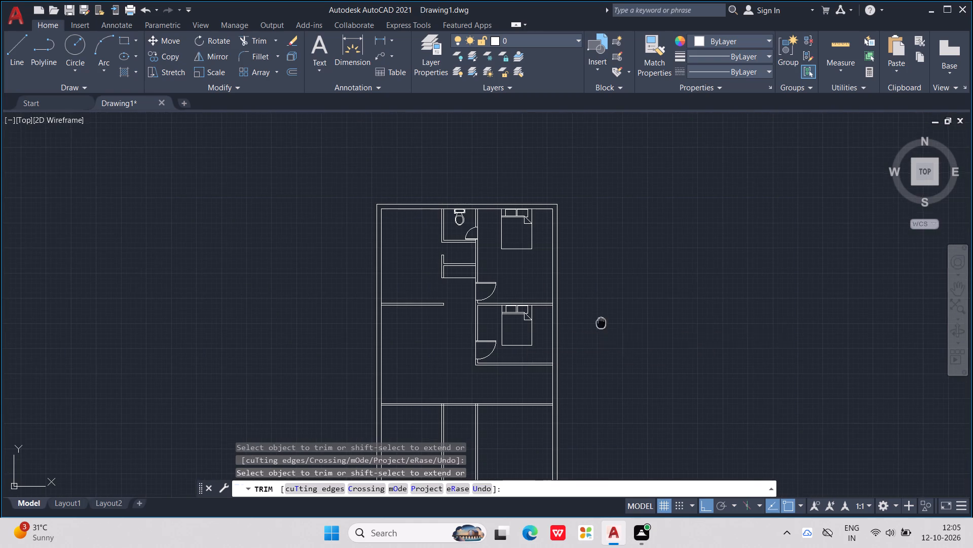
pyautogui.moveTo(601, 322); pyautogui.dragTo(641, 262, button='middle')
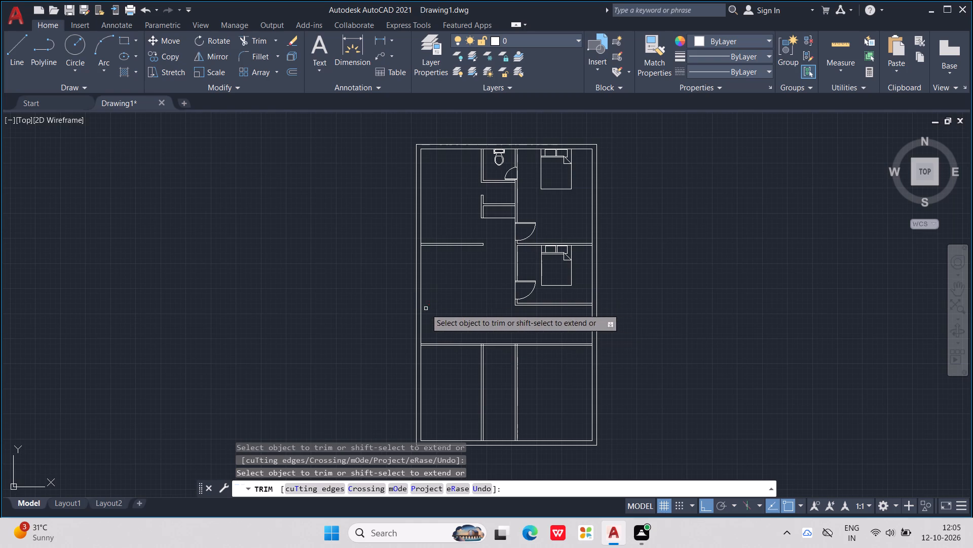
pyautogui.press('Escape')
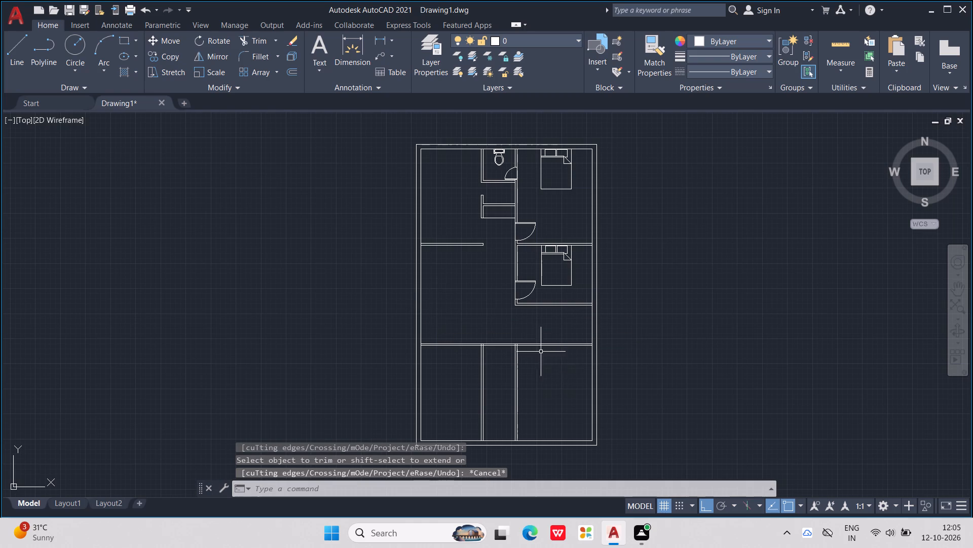
# Examine the trimmed walls and doors around the bedrooms and the open area above the lower rooms.
pyautogui.scroll(2, 523, 326)
pyautogui.moveTo(530, 301); pyautogui.dragTo(521, 324, button='middle')
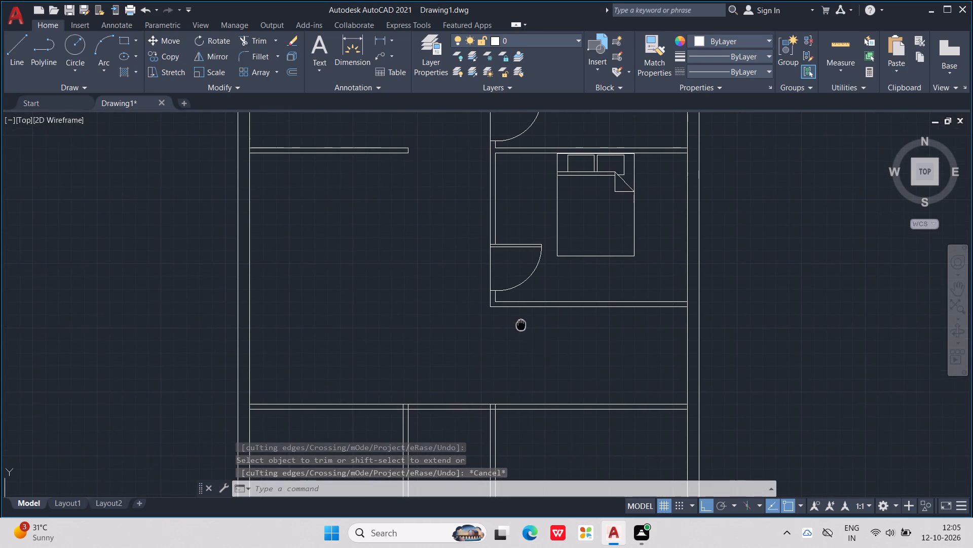
pyautogui.moveTo(521, 324); pyautogui.dragTo(520, 324, button='middle')
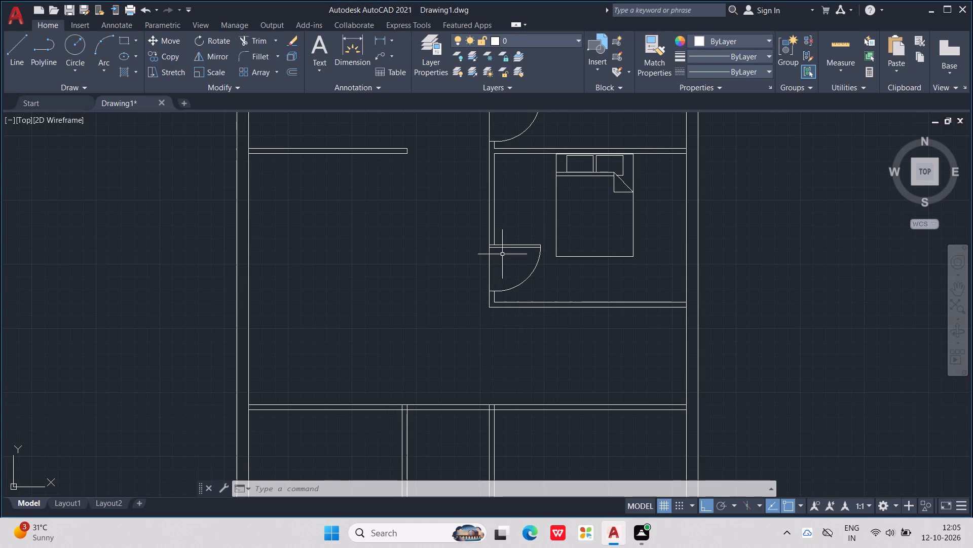
pyautogui.moveTo(502, 254); pyautogui.dragTo(507, 339, button='middle')
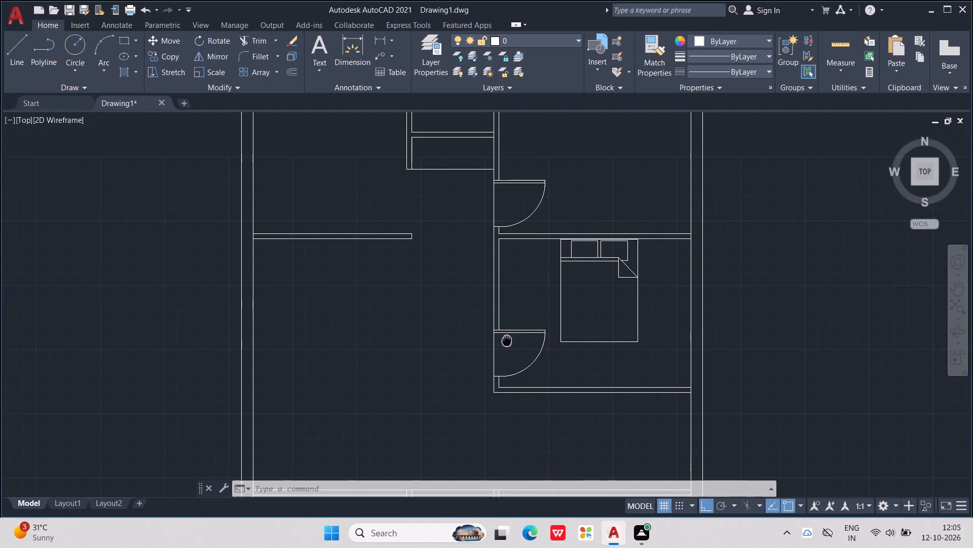
pyautogui.moveTo(507, 339); pyautogui.dragTo(511, 373, button='middle')
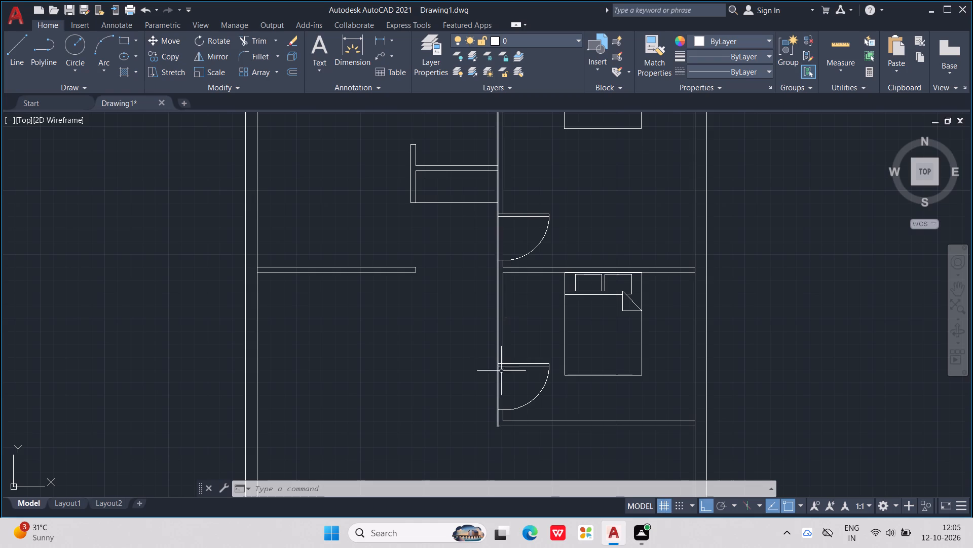
pyautogui.scroll(-1, 502, 430)
pyautogui.moveTo(501, 417); pyautogui.dragTo(501, 225, button='middle')
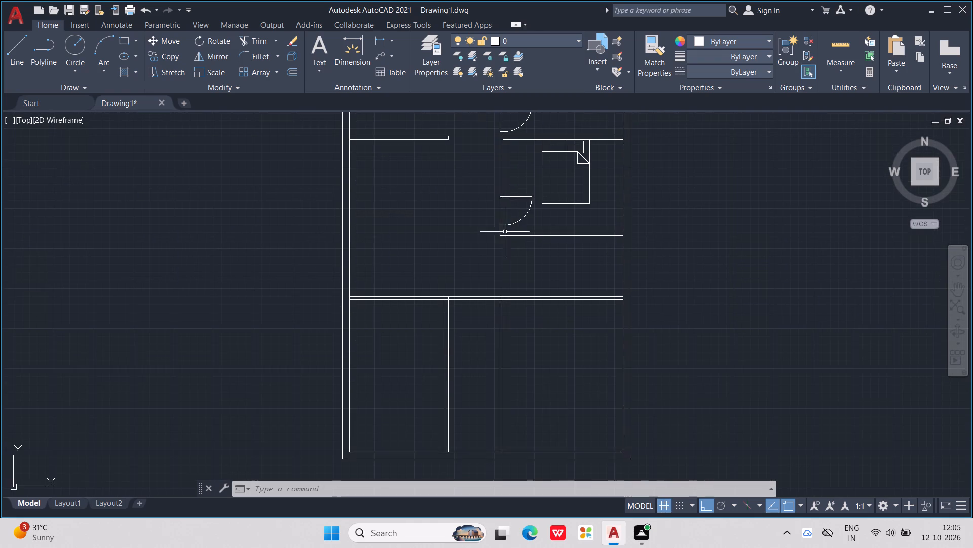
pyautogui.scroll(1, 556, 254)
pyautogui.moveTo(564, 235); pyautogui.dragTo(564, 266, button='middle')
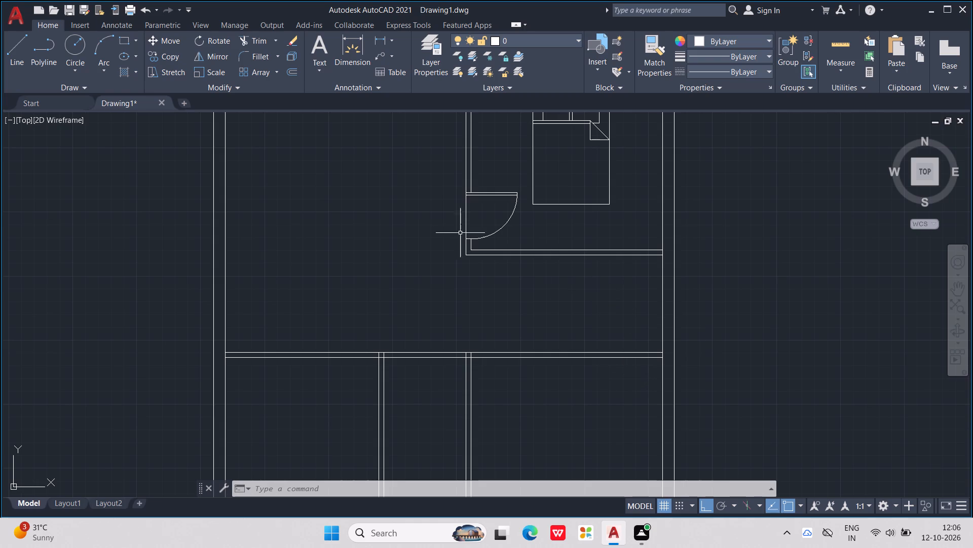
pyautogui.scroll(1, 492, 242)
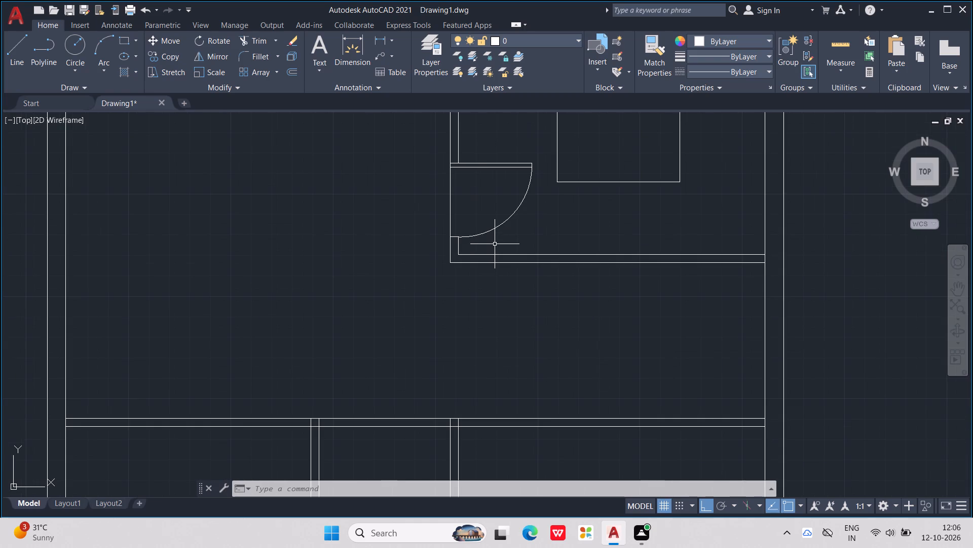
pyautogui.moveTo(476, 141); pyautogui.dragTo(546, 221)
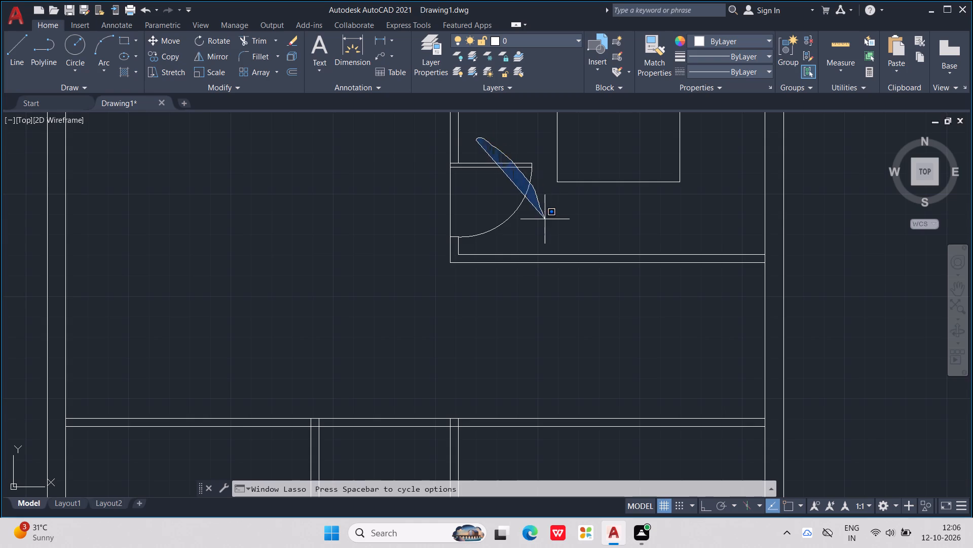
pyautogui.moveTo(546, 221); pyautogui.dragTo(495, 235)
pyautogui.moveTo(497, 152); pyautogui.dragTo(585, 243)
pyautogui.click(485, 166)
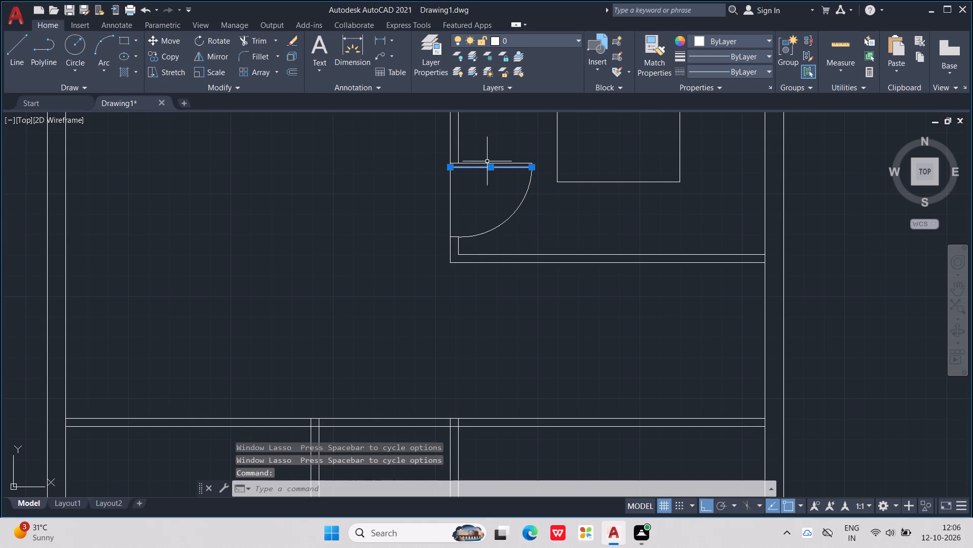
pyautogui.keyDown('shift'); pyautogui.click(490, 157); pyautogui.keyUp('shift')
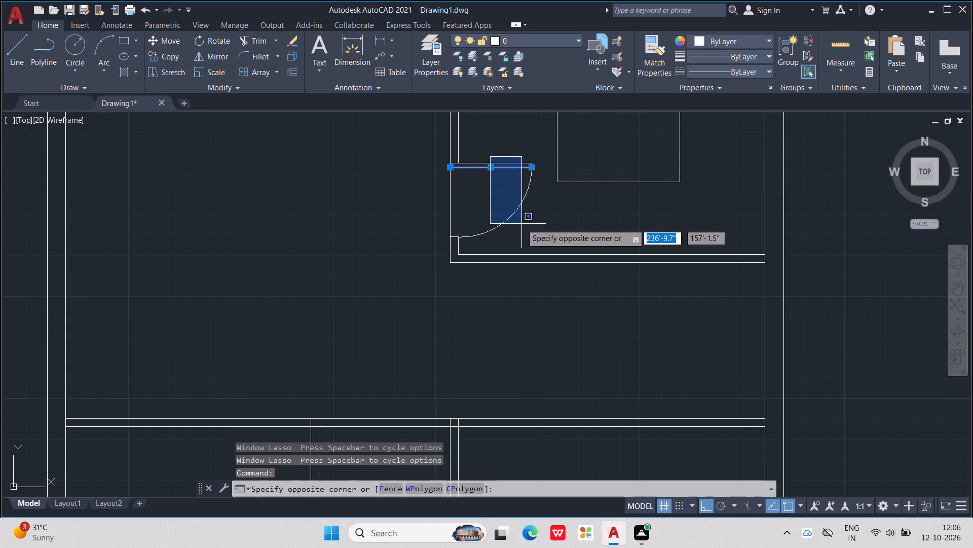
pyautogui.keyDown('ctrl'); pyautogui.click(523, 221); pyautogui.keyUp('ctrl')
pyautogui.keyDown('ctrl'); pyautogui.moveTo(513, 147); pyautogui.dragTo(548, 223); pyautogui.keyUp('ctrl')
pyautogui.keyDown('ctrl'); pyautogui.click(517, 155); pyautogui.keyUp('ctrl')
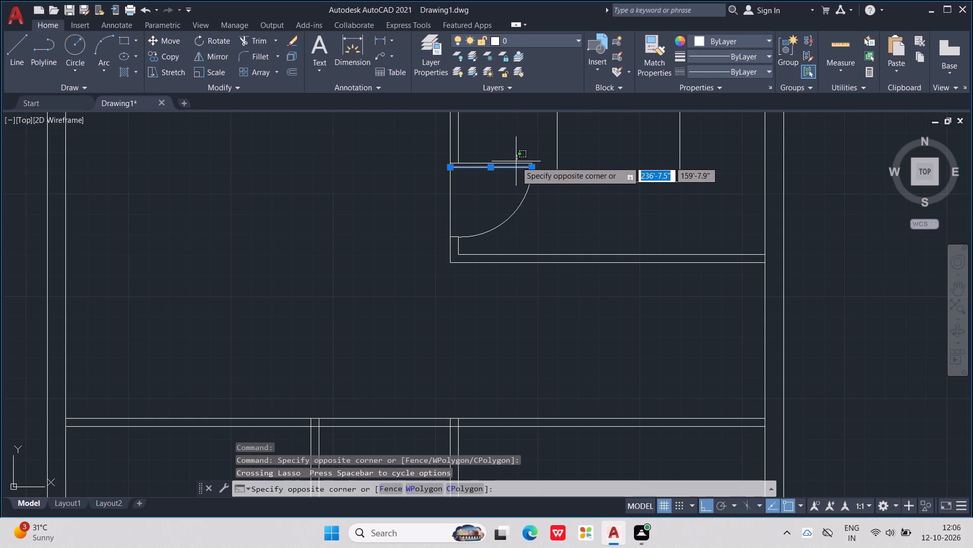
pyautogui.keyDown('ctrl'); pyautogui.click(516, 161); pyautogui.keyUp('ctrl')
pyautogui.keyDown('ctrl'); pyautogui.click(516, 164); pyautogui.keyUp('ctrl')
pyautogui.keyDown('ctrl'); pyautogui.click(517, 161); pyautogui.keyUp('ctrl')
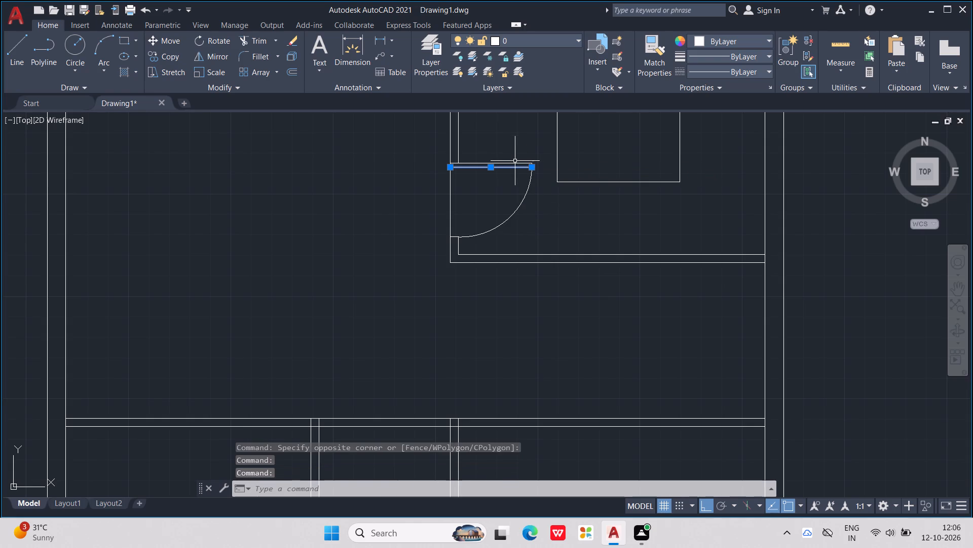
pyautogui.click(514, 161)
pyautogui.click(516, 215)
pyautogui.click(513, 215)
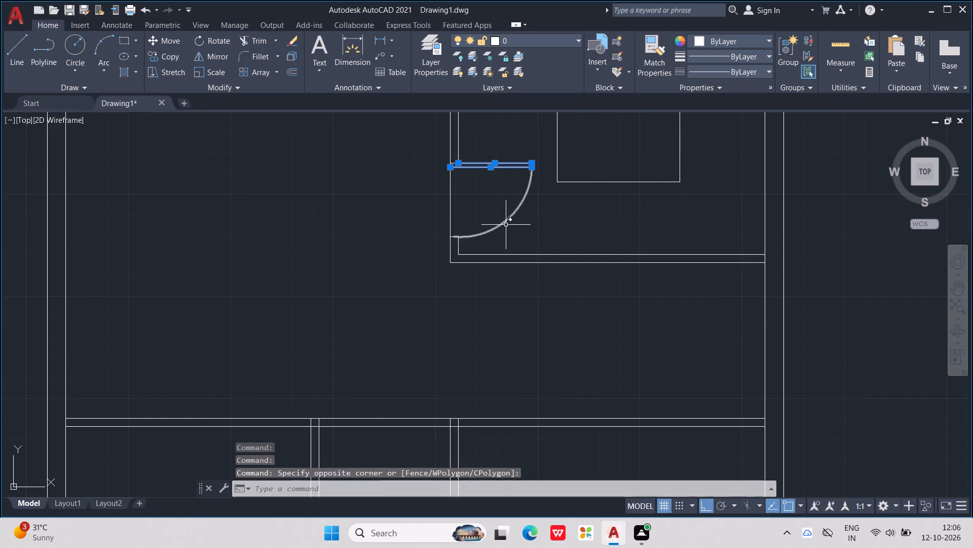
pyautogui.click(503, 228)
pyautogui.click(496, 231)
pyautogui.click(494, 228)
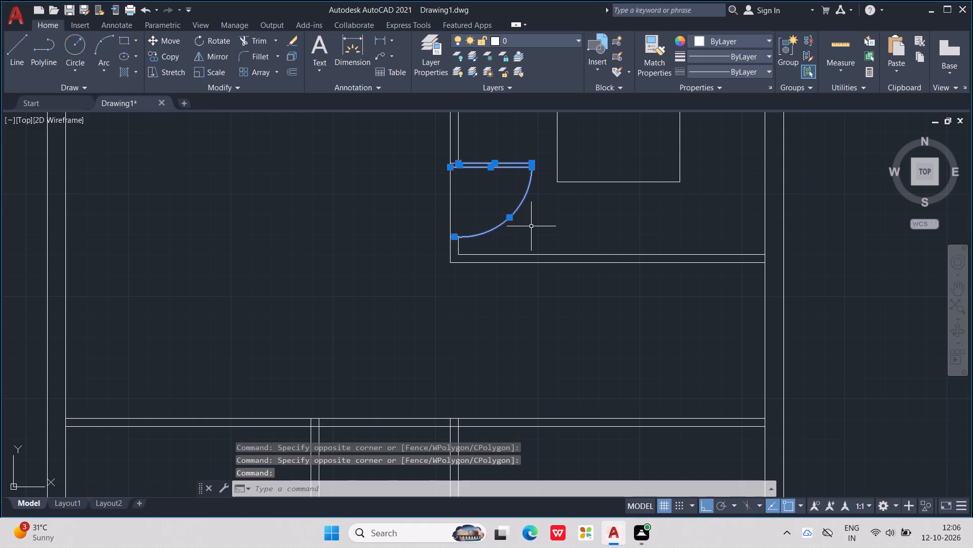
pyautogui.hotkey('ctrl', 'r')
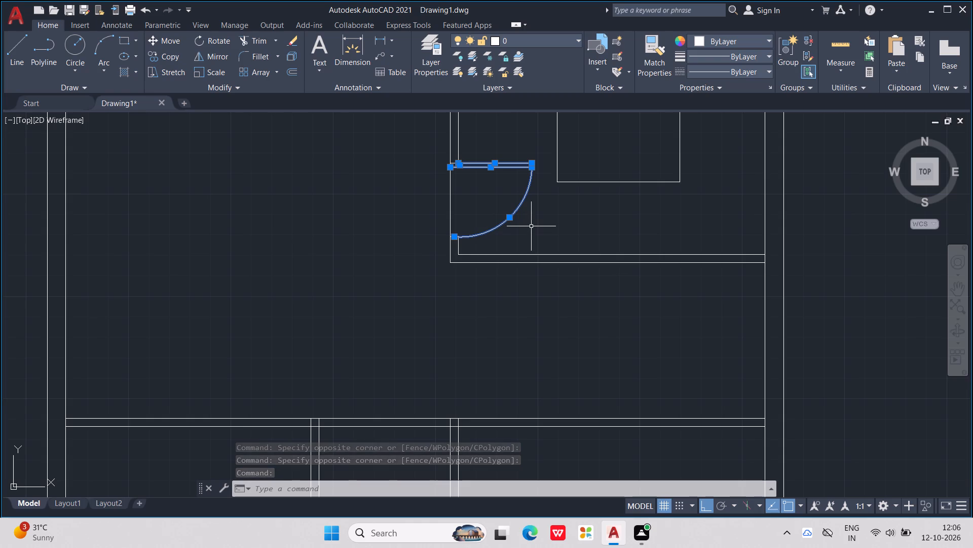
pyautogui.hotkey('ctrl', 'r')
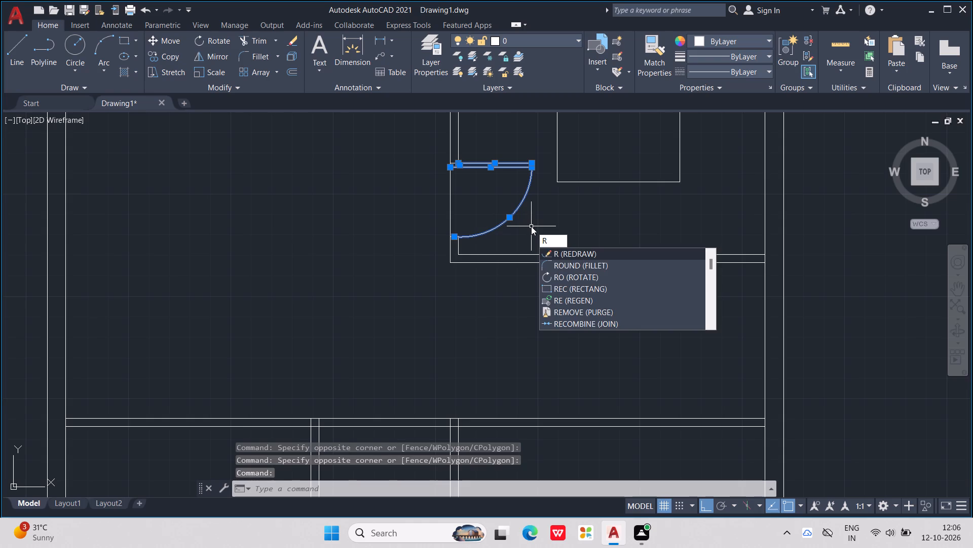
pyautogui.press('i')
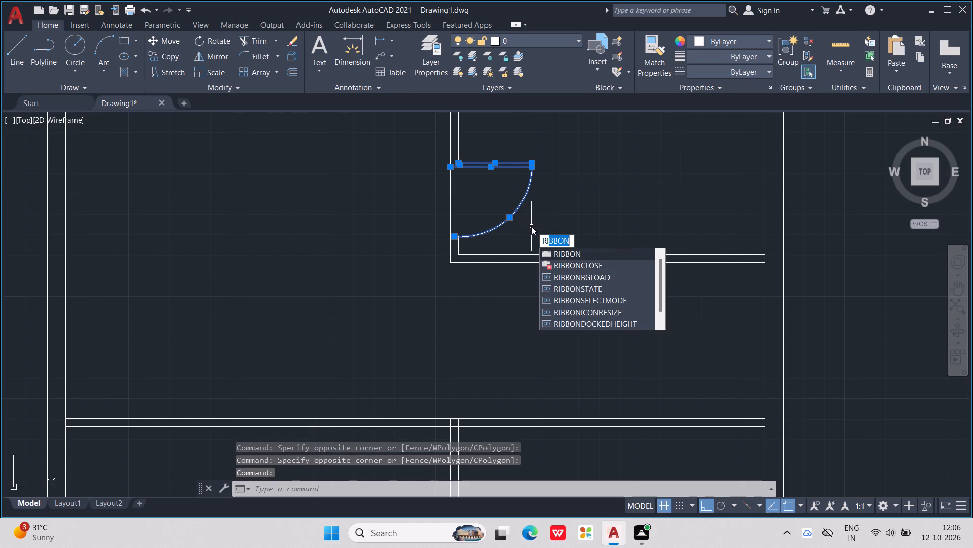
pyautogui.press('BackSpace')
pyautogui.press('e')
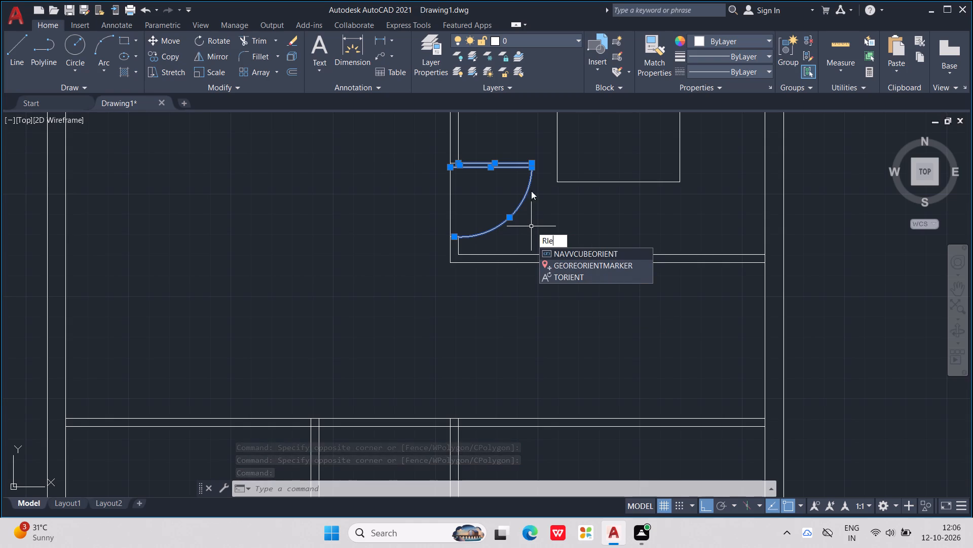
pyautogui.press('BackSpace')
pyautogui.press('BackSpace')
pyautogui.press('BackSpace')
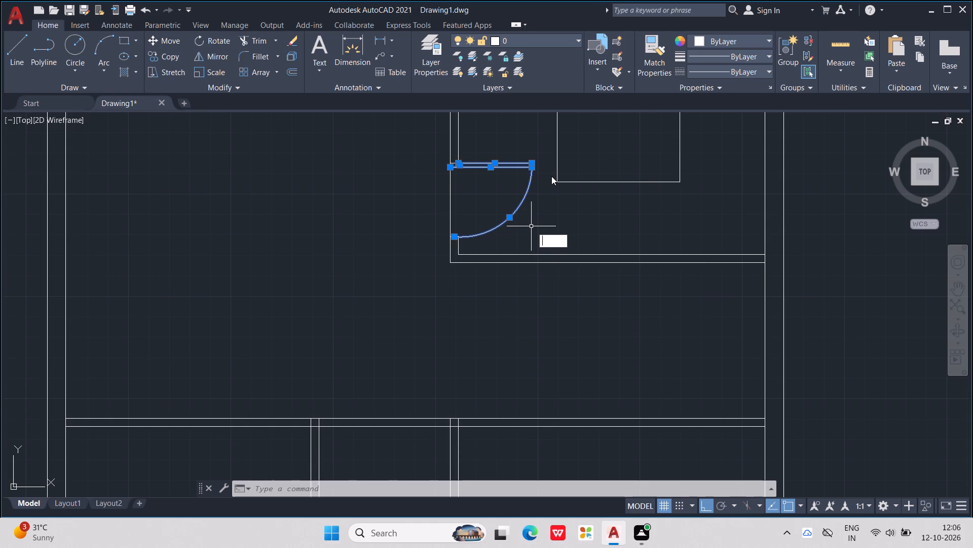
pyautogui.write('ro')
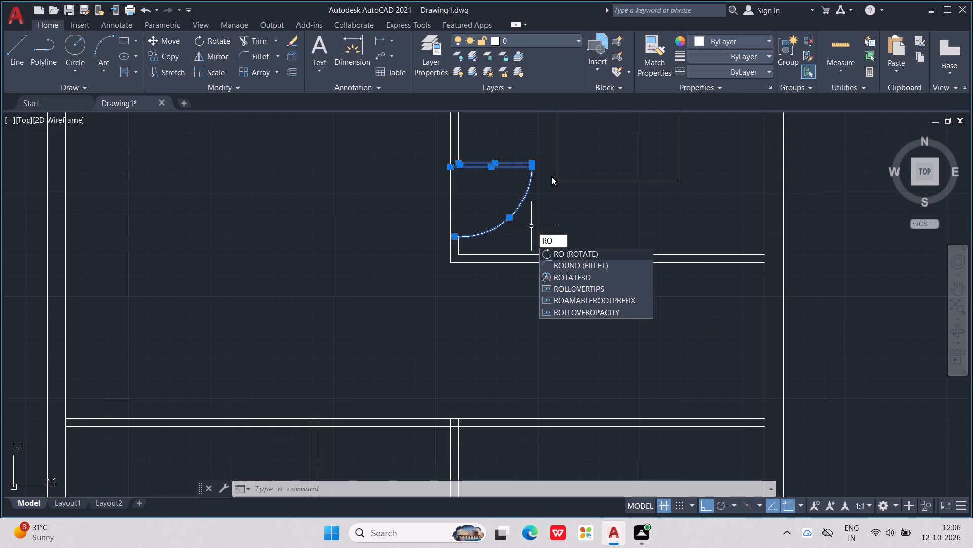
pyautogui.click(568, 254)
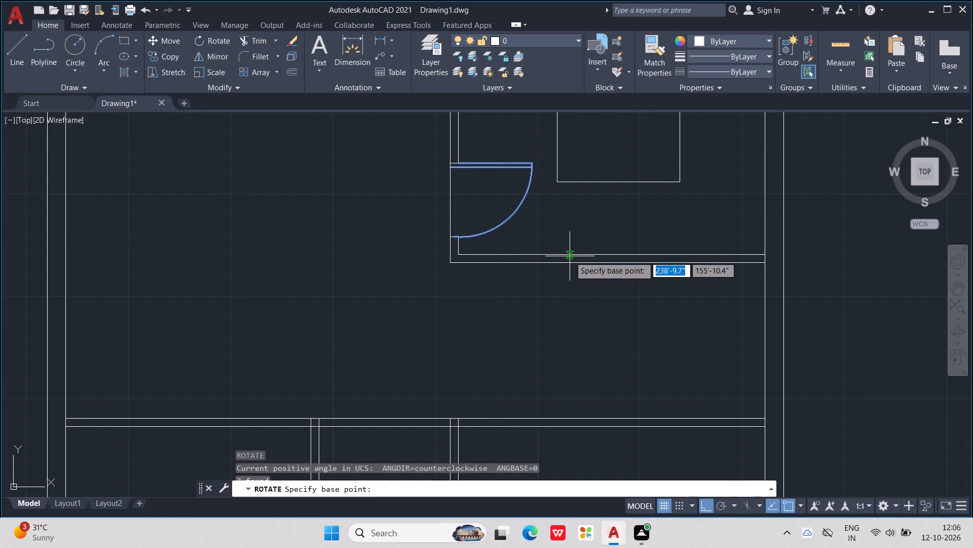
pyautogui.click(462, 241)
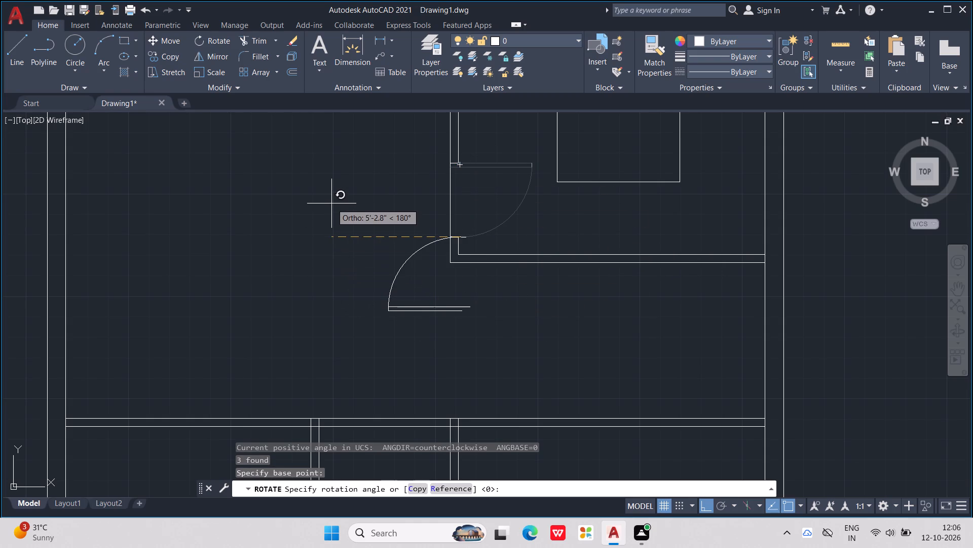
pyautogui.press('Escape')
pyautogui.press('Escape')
# Examine the floor plan around the bedrooms, the lower rooms and the open strip between them.
pyautogui.moveTo(435, 219); pyautogui.dragTo(428, 366, button='middle')
pyautogui.scroll(-1, 435, 219)
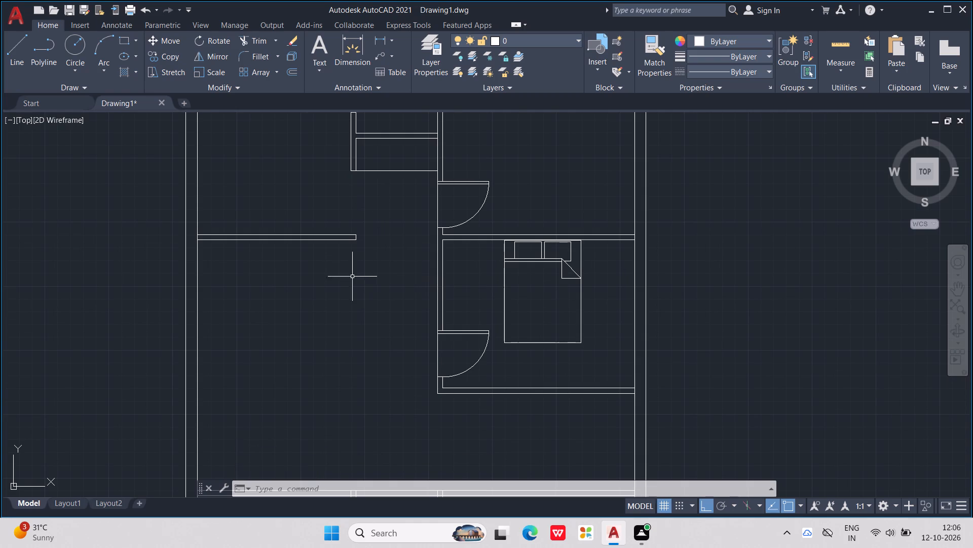
pyautogui.moveTo(521, 336); pyautogui.dragTo(630, 55, button='middle')
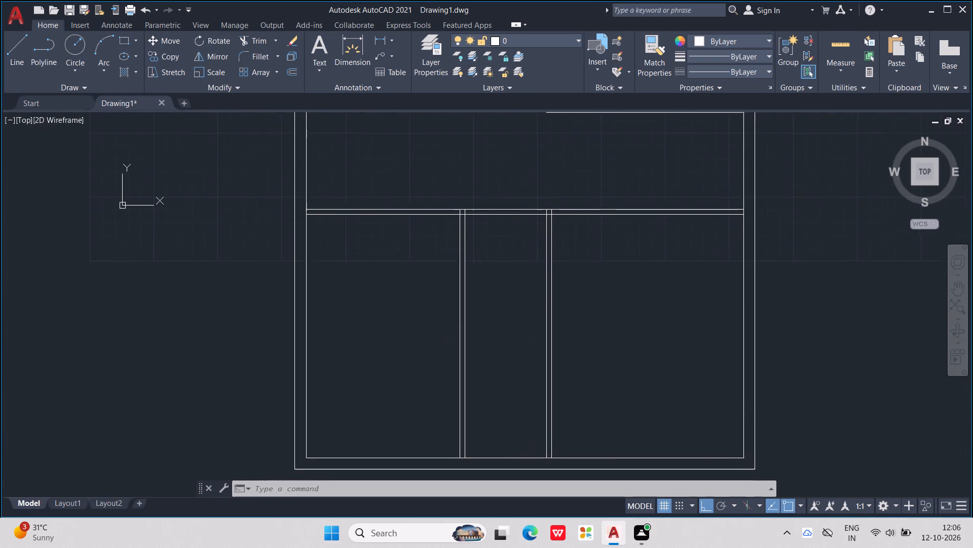
pyautogui.moveTo(630, 55); pyautogui.dragTo(637, 38, button='middle')
pyautogui.scroll(-2, 735, 187)
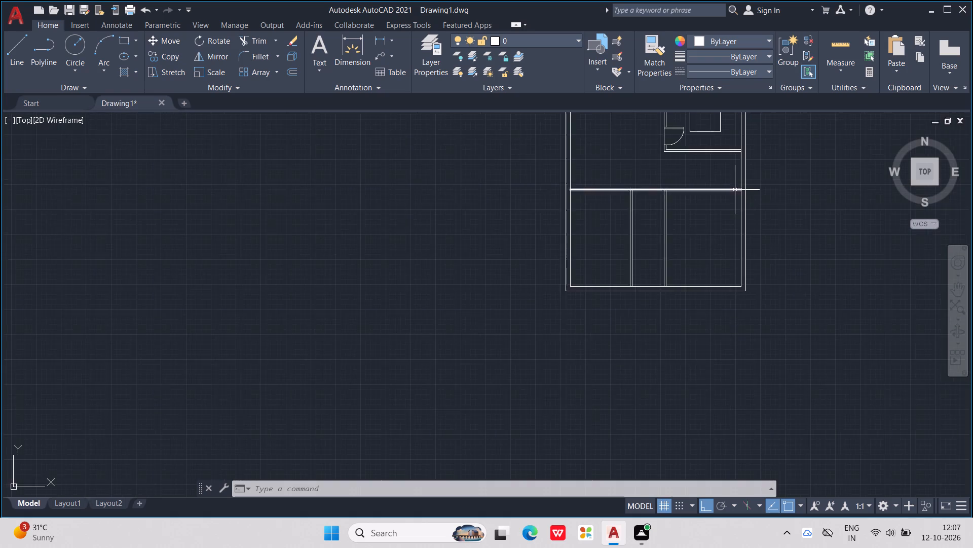
pyautogui.scroll(-1, 735, 191)
pyautogui.moveTo(735, 191); pyautogui.dragTo(684, 356, button='middle')
pyautogui.scroll(2, 674, 337)
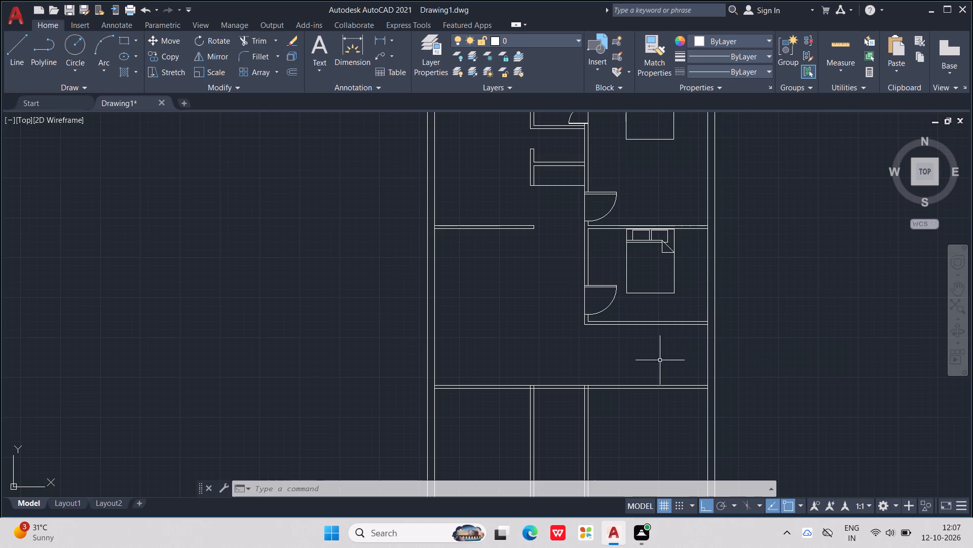
# Draw a vertical line about 6'-4" long from the lower bedroom's bottom wall, near its door corner, down to the horizontal partition.
pyautogui.press('l')
pyautogui.press('Return')
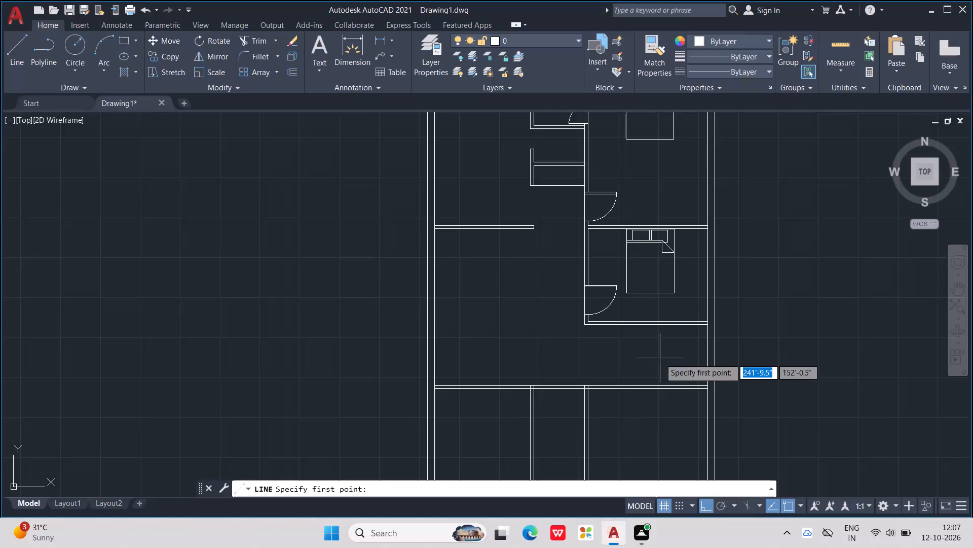
pyautogui.scroll(4, 592, 325)
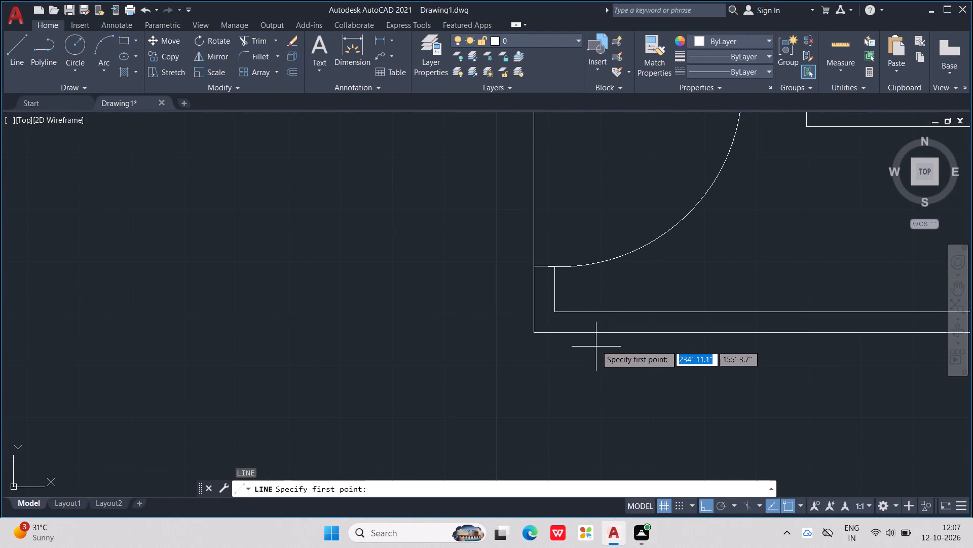
pyautogui.click(596, 333)
pyautogui.moveTo(613, 412); pyautogui.dragTo(582, 0, button='middle')
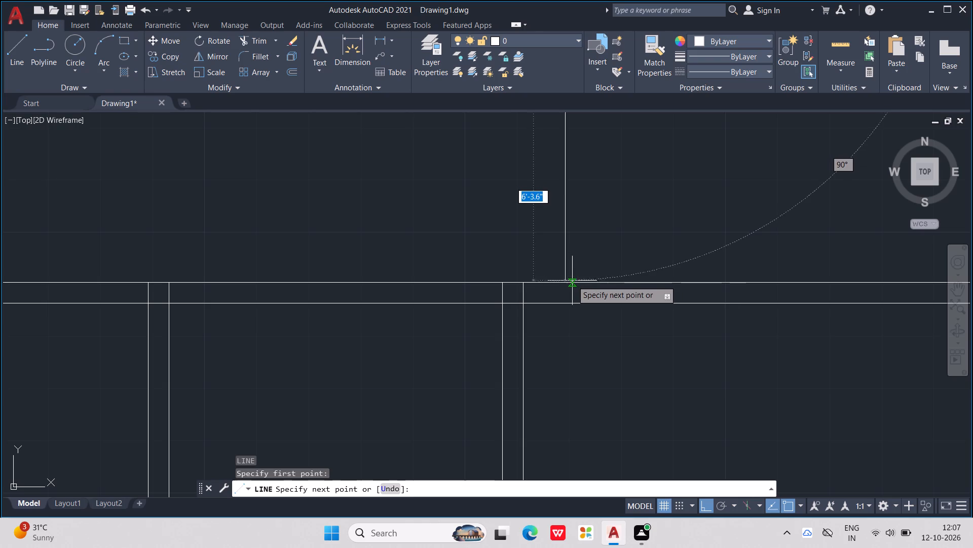
pyautogui.click(566, 286)
pyautogui.scroll(-2, 608, 223)
pyautogui.moveTo(608, 223); pyautogui.dragTo(520, 419, button='middle')
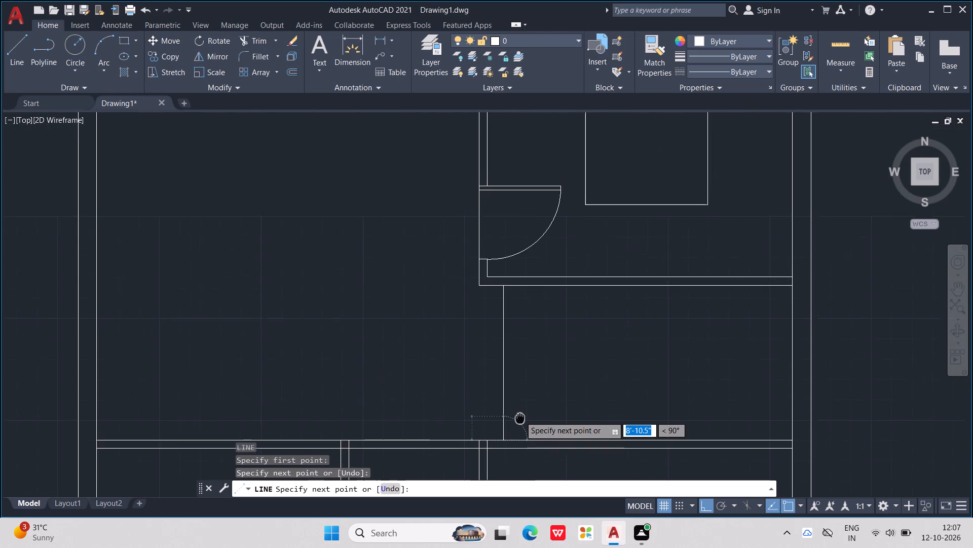
pyautogui.moveTo(520, 419); pyautogui.dragTo(528, 419, button='middle')
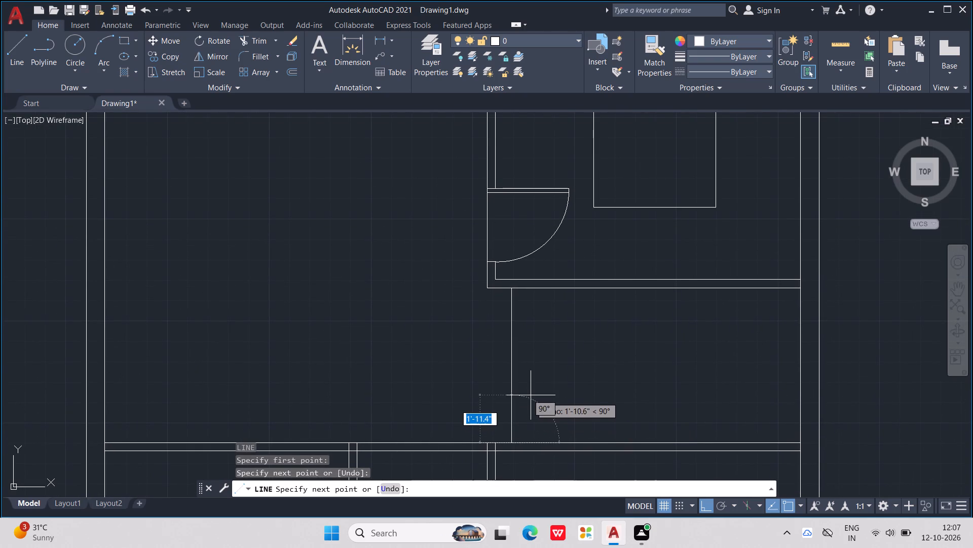
pyautogui.press('Escape')
pyautogui.press('Escape')
pyautogui.press('Escape')
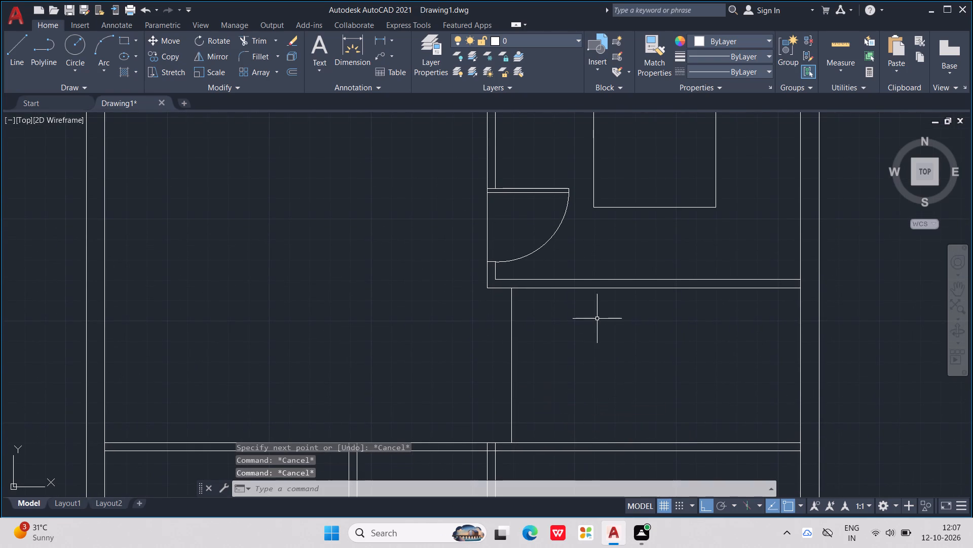
# Offset the horizontal partition's upper line upward and the lower bedroom's bottom wall line downward, each by 3'.
pyautogui.write('off')
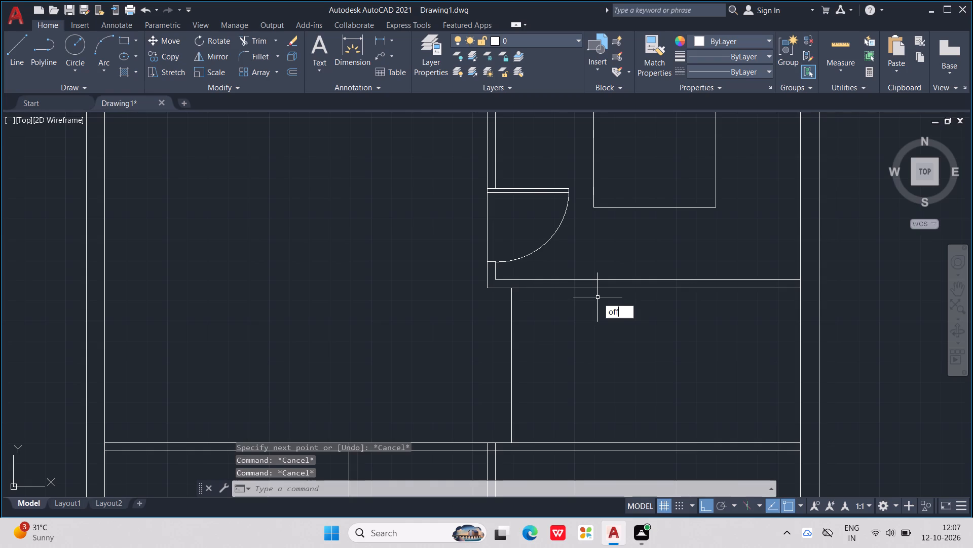
pyautogui.press('Return')
pyautogui.press('3')
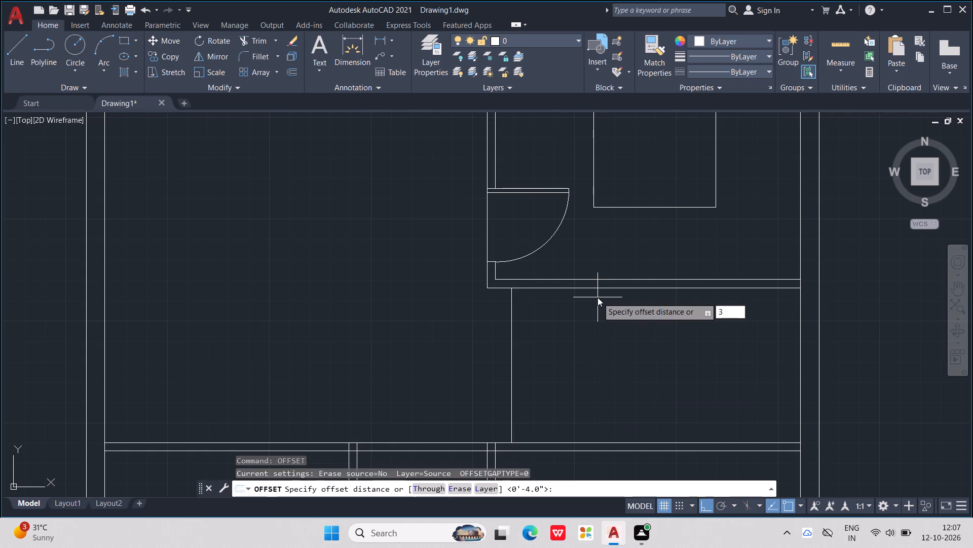
pyautogui.press("'")
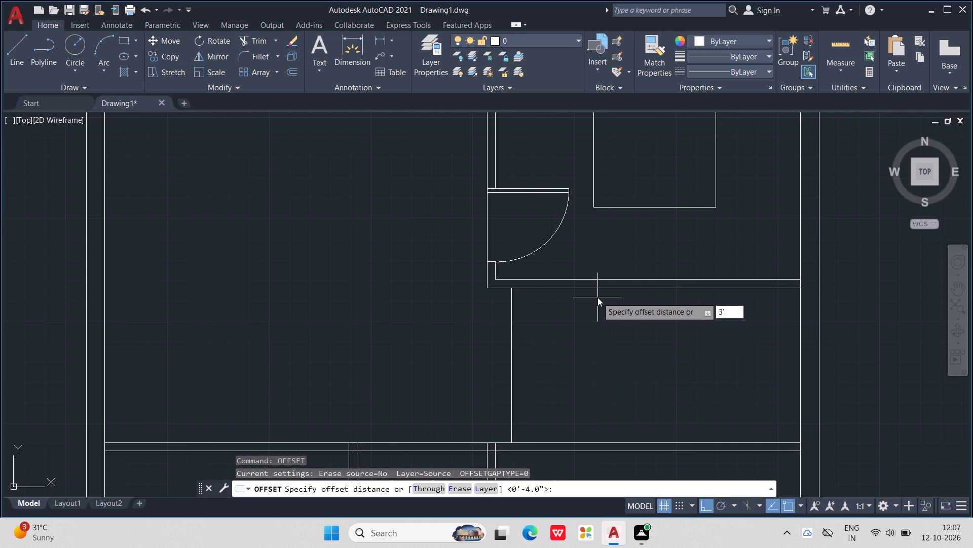
pyautogui.press('Return')
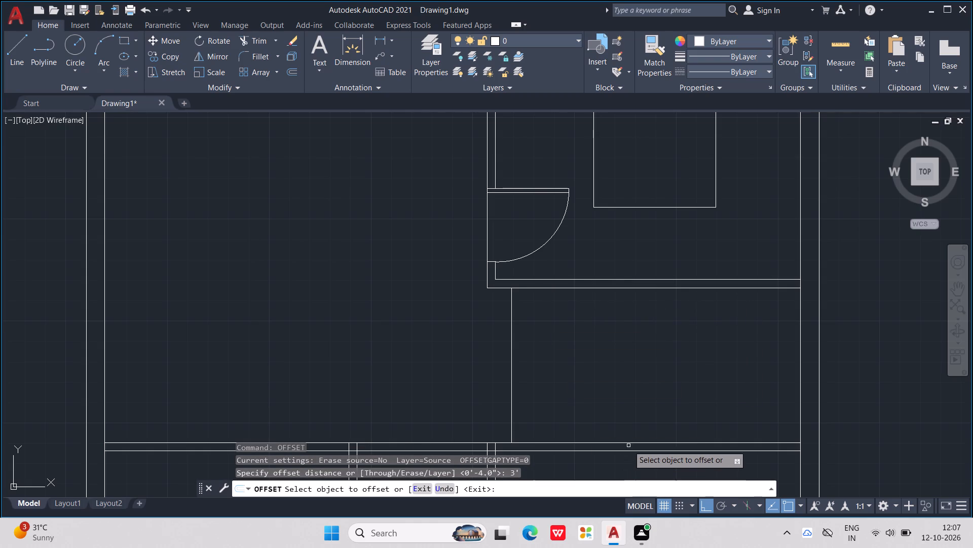
pyautogui.click(629, 444)
pyautogui.click(632, 418)
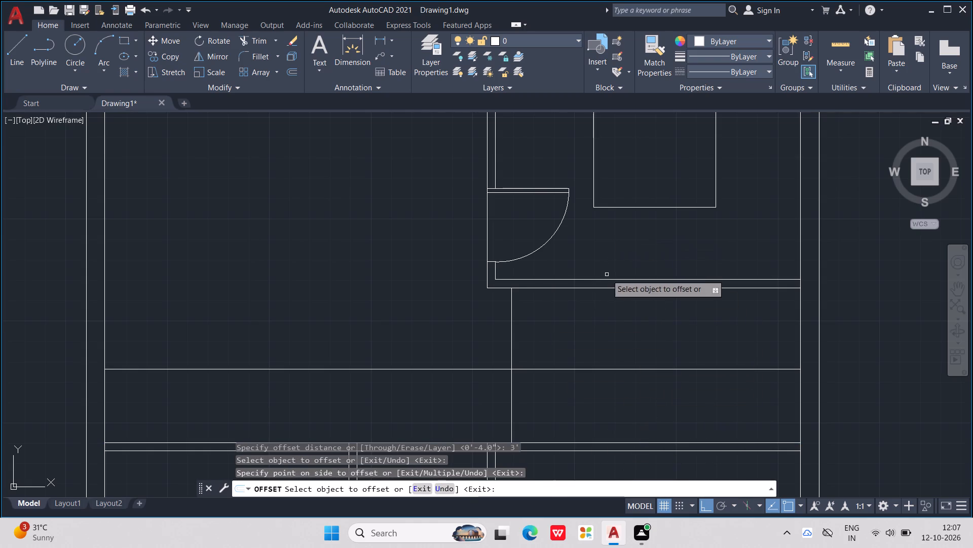
pyautogui.click(609, 289)
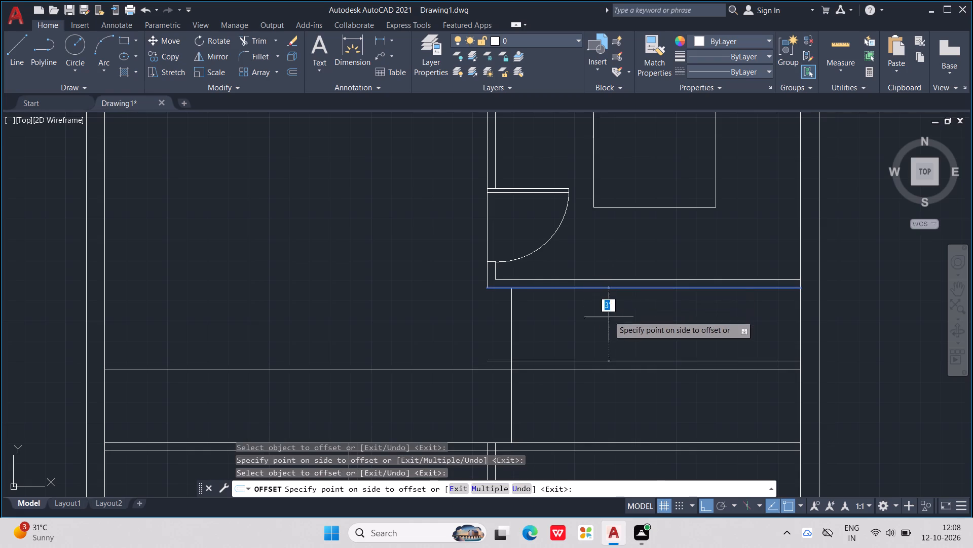
pyautogui.click(606, 328)
pyautogui.press('Escape')
pyautogui.press('Escape')
pyautogui.press('Escape')
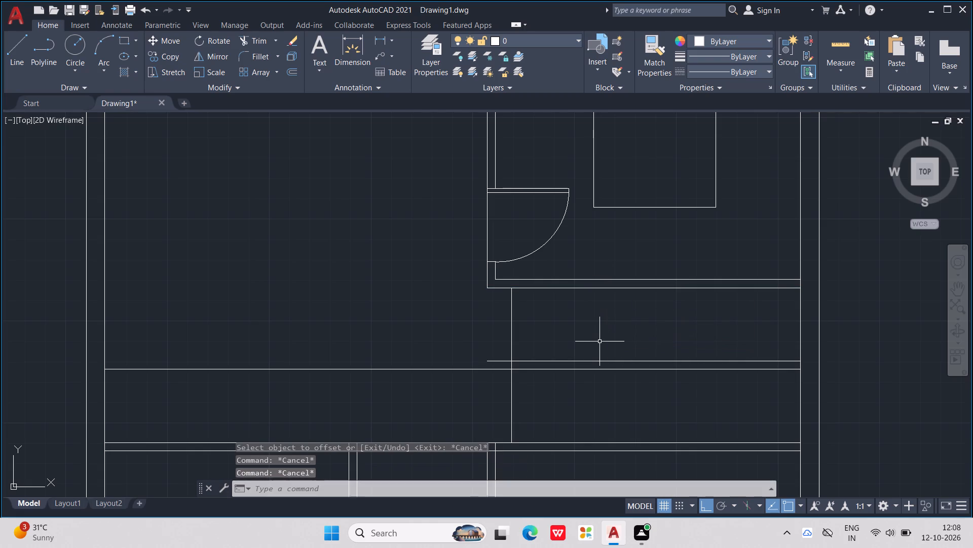
# Trim the parts of both 3' offset lines that extend beyond the new vertical line, away from the outer wall.
pyautogui.press('t')
pyautogui.press('r')
pyautogui.press('Return')
pyautogui.moveTo(442, 364); pyautogui.dragTo(444, 381)
pyautogui.click(491, 362)
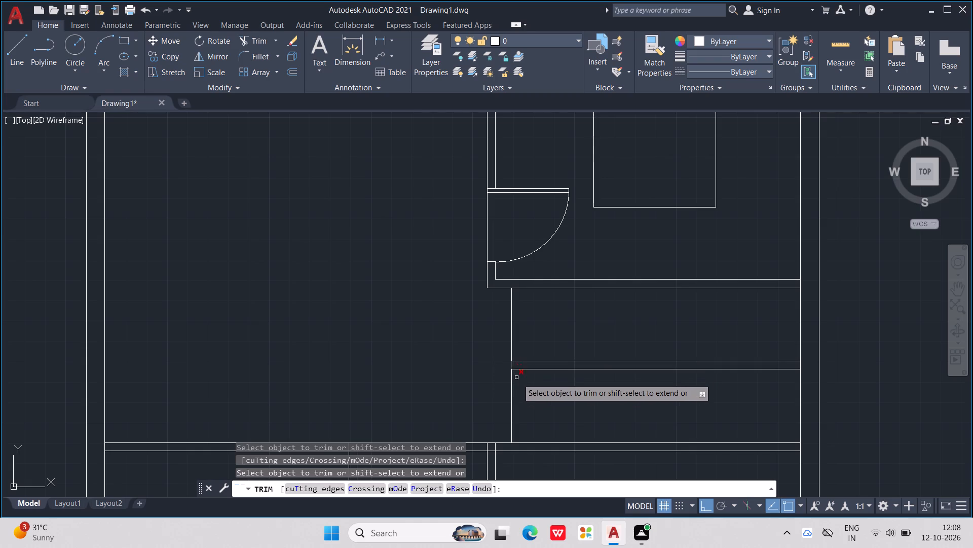
pyautogui.press('Escape')
pyautogui.press('Escape')
pyautogui.press('Escape')
pyautogui.press('Escape')
pyautogui.press('Escape')
pyautogui.press('Escape')
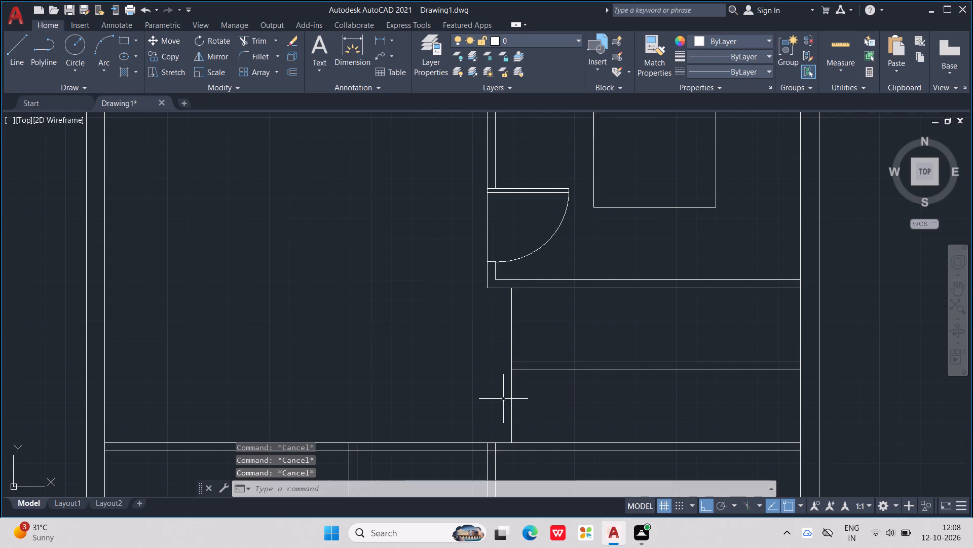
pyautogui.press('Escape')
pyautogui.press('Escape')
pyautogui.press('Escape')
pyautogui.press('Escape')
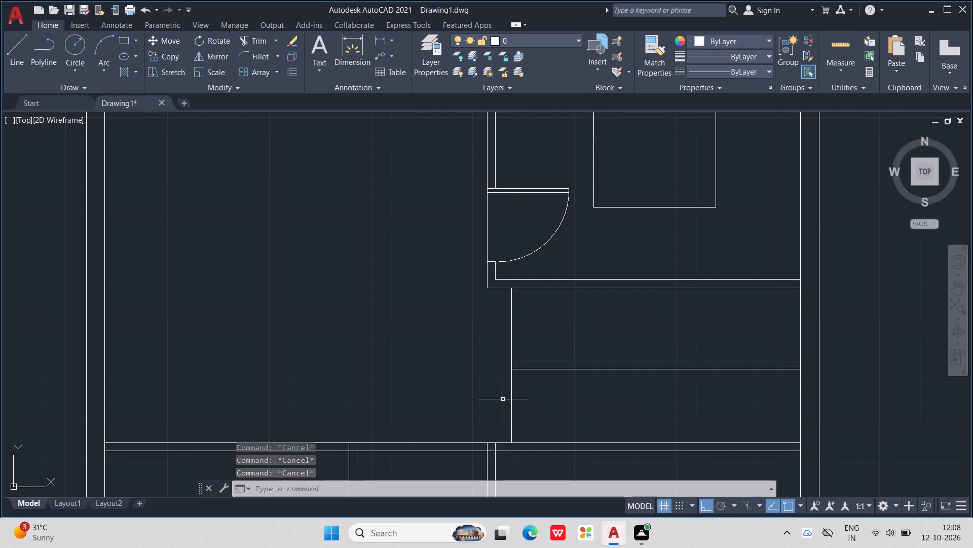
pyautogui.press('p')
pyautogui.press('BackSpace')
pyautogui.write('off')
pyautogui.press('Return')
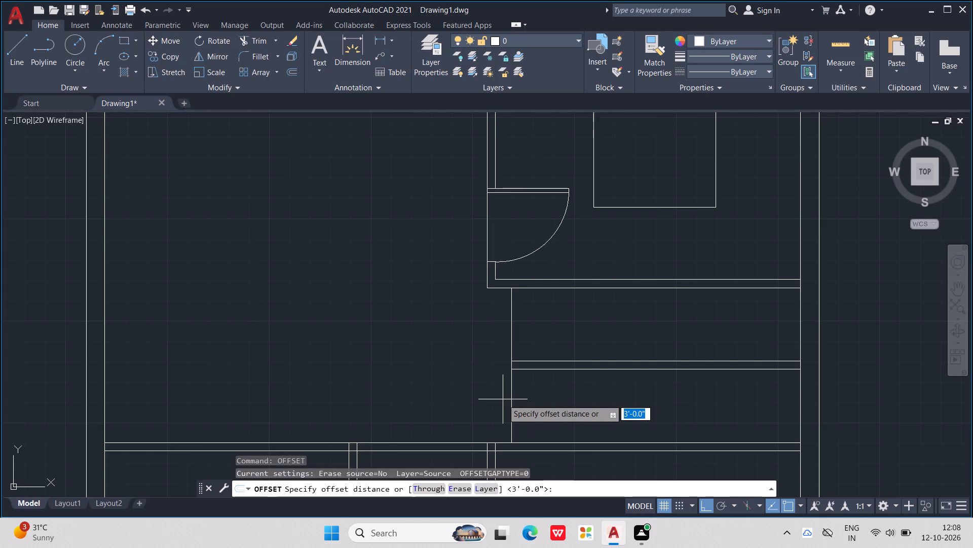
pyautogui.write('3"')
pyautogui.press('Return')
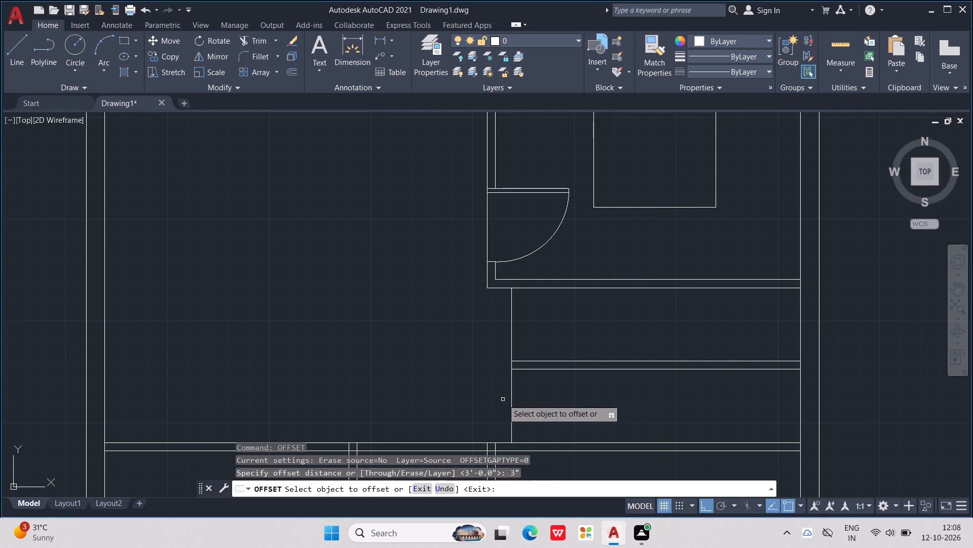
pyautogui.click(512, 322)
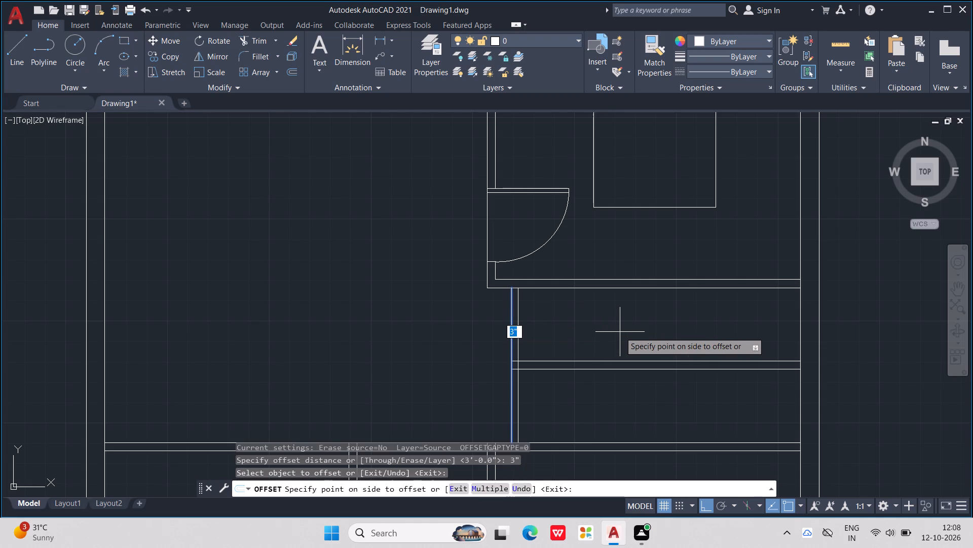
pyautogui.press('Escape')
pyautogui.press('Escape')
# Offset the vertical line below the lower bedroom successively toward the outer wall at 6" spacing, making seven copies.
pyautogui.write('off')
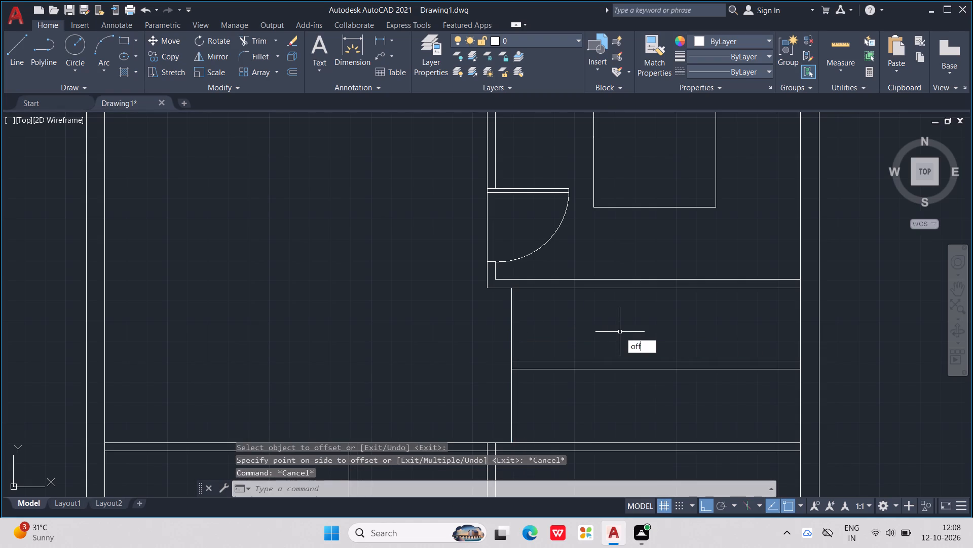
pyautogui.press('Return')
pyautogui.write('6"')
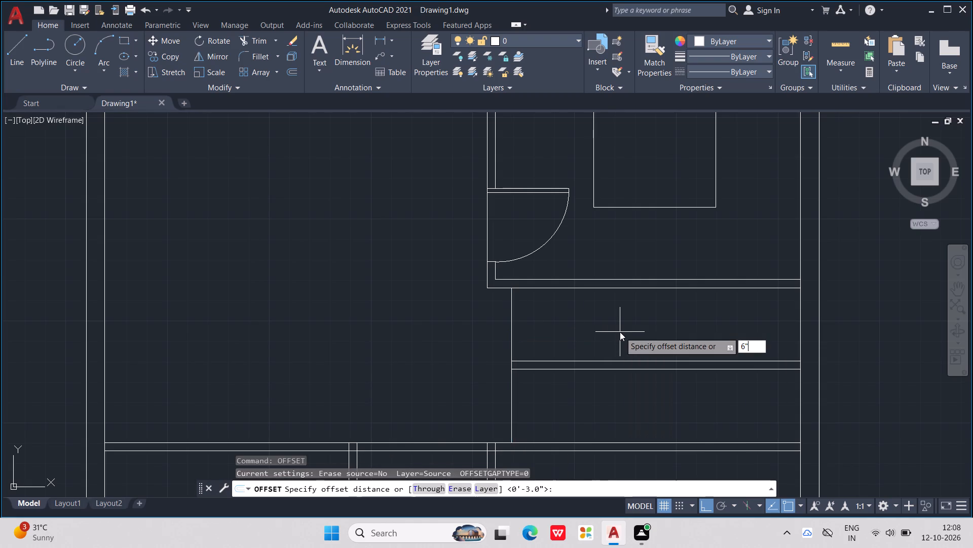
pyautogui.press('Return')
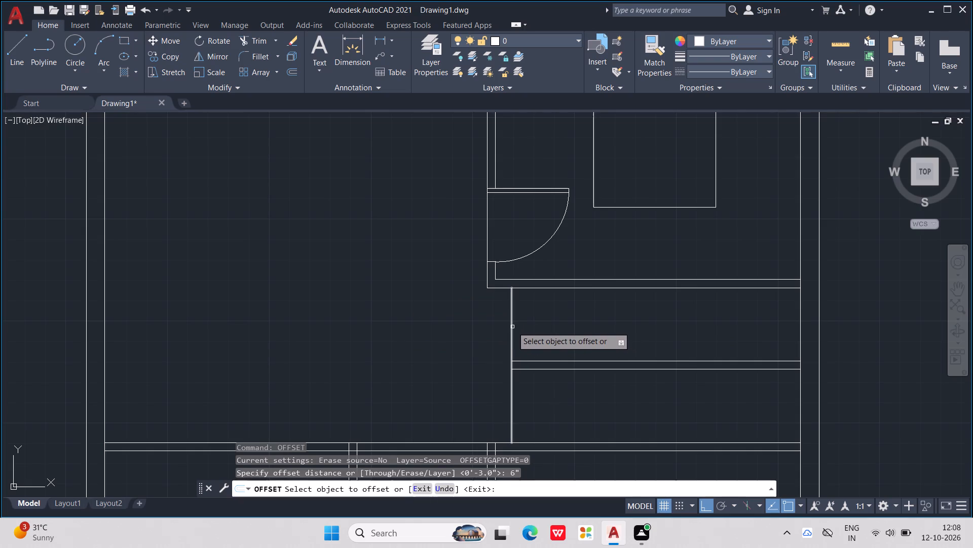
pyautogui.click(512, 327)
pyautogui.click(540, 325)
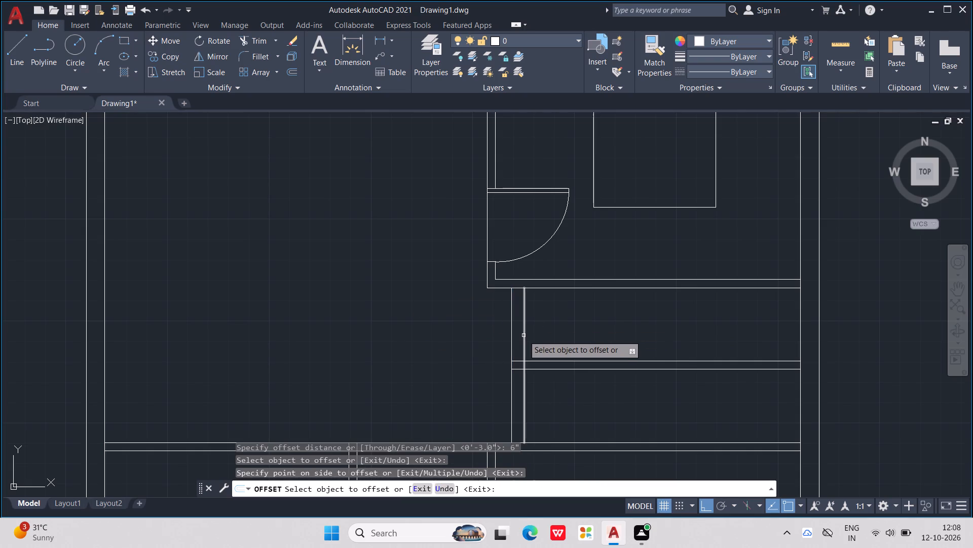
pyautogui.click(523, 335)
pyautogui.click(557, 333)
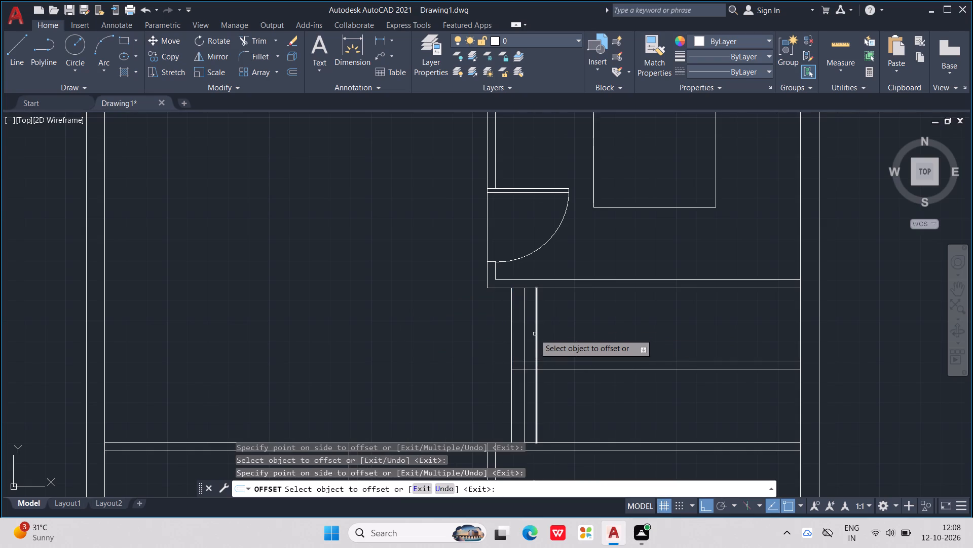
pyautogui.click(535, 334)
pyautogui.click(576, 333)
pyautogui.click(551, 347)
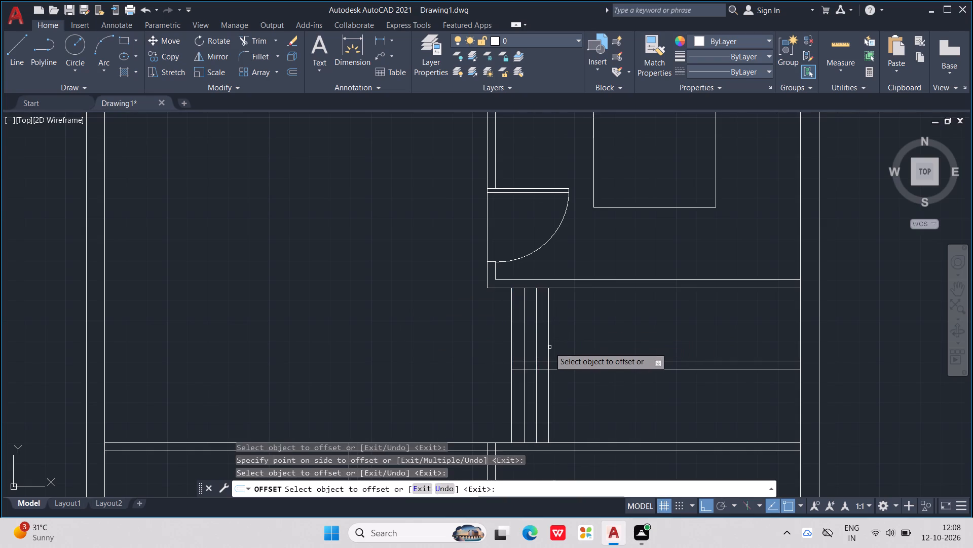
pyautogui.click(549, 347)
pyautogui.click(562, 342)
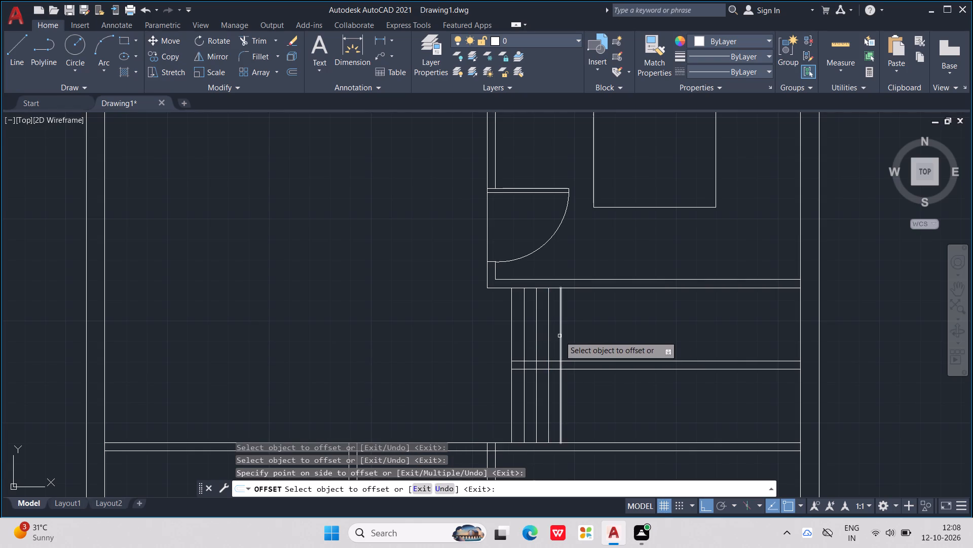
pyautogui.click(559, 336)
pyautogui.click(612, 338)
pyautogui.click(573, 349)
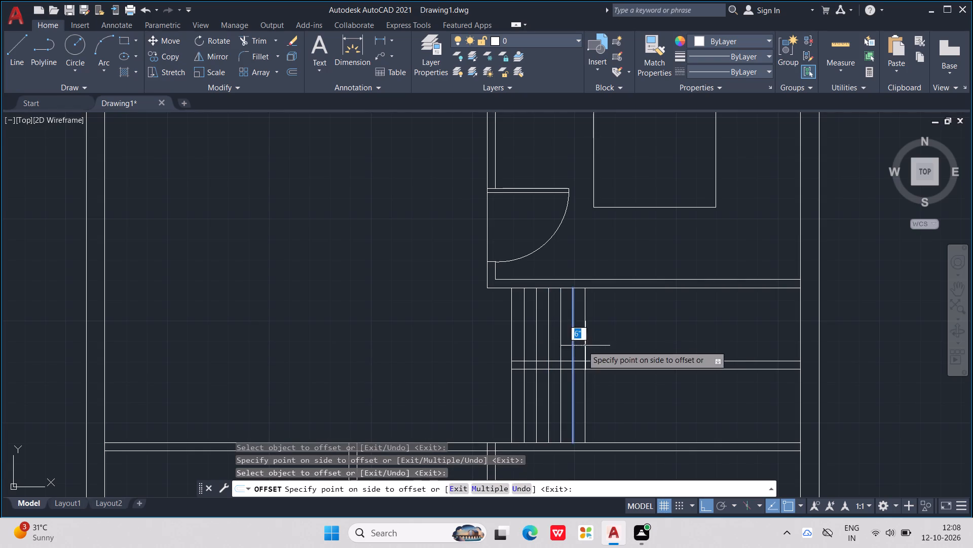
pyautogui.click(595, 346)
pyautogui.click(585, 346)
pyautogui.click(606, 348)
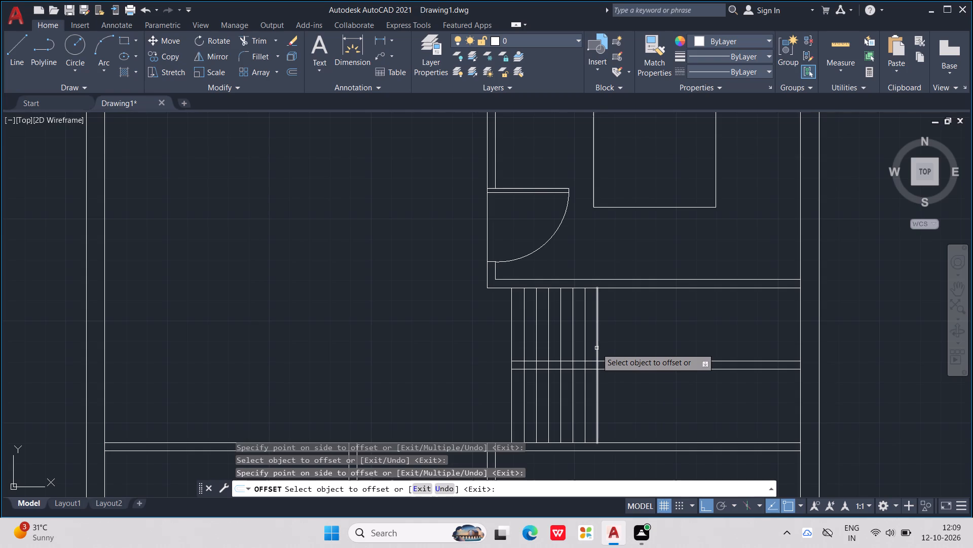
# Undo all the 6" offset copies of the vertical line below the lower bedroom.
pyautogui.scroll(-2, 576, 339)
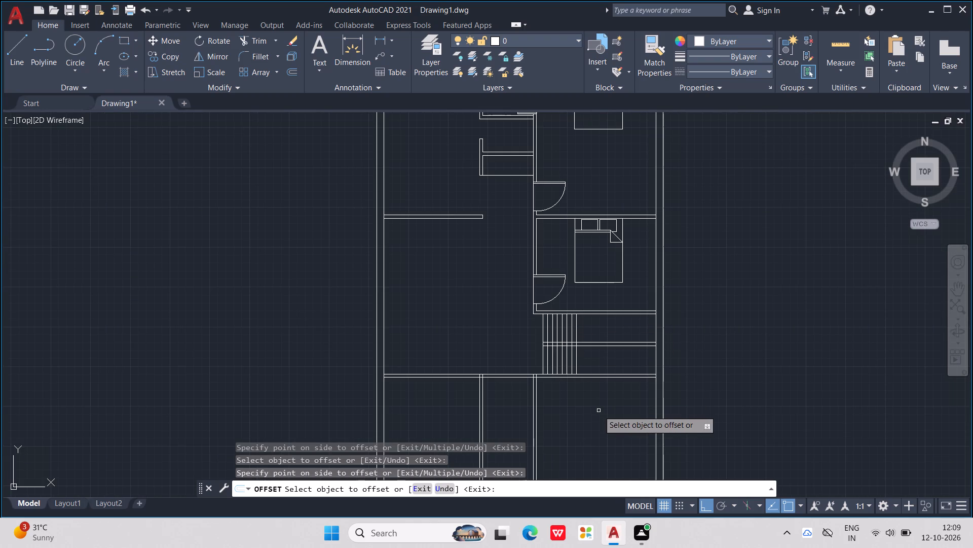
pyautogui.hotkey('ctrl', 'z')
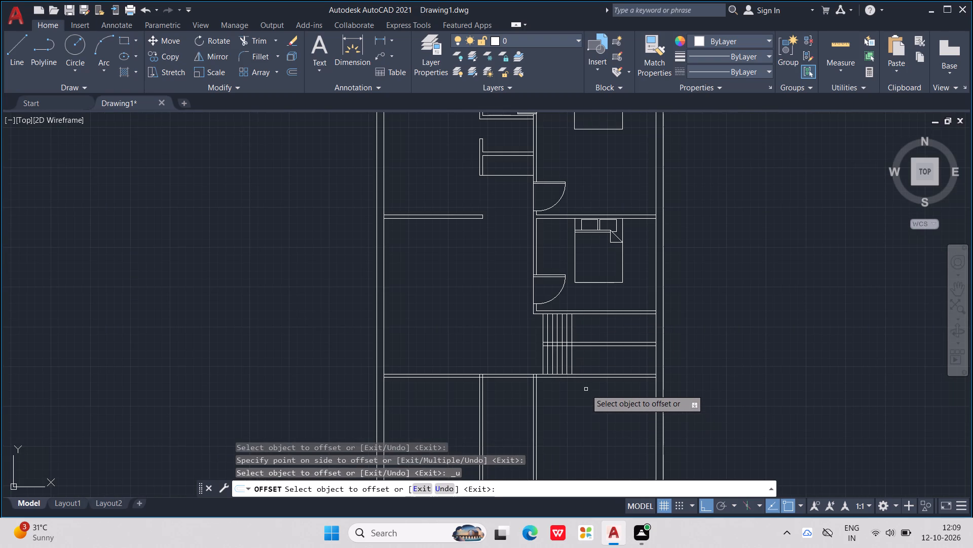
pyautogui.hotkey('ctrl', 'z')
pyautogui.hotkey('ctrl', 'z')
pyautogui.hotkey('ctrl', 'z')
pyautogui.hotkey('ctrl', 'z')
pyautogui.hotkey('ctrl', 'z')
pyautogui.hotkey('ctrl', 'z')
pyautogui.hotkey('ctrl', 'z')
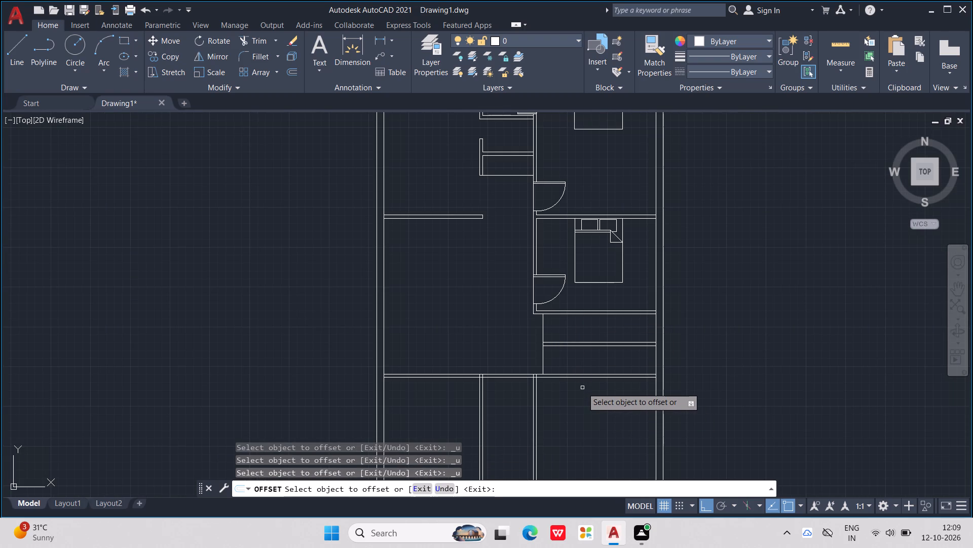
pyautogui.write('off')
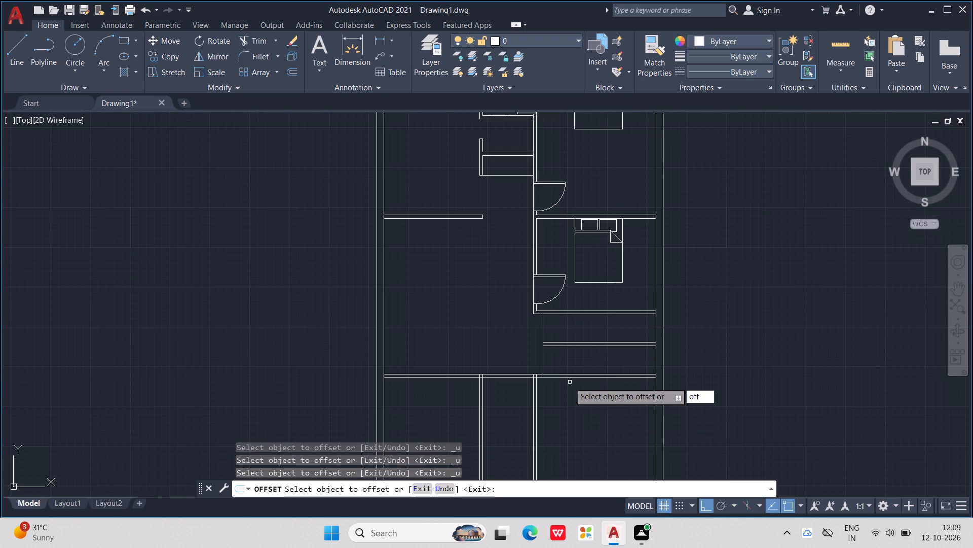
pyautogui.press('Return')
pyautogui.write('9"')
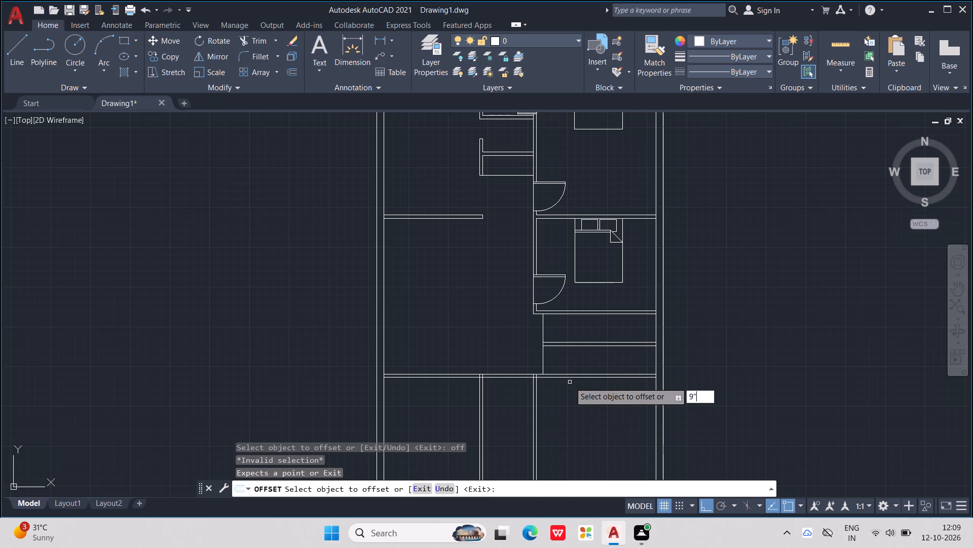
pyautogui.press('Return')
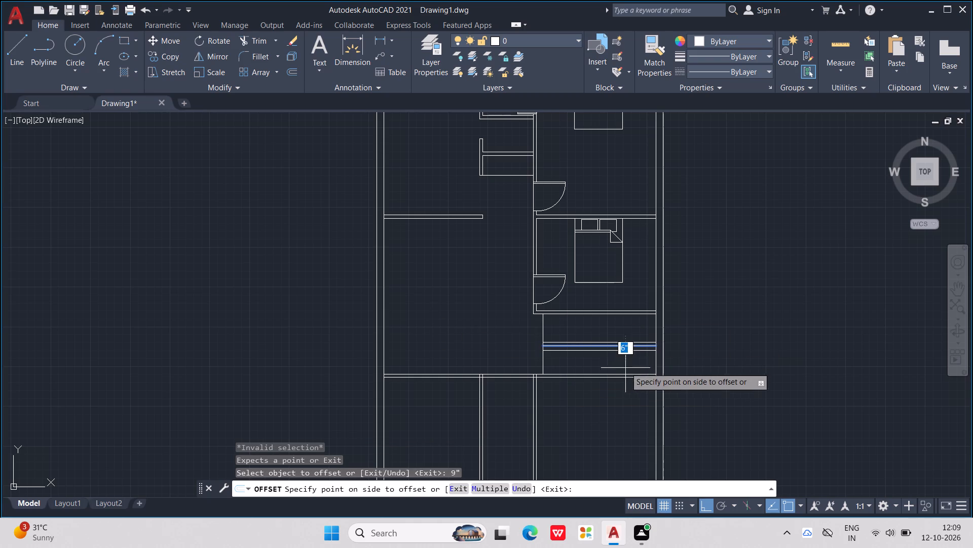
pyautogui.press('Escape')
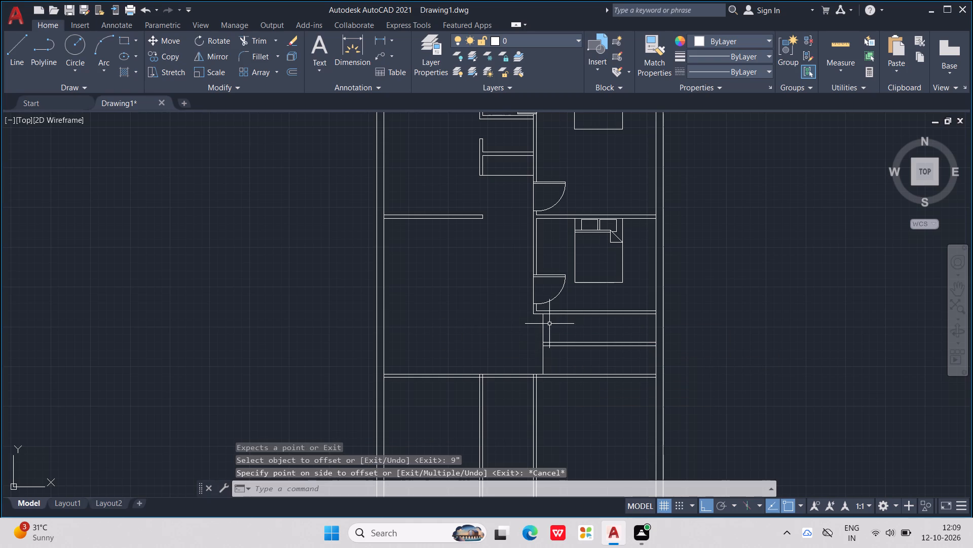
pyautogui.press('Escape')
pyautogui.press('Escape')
# Offset the vertical line below the lower bedroom successively toward the outer wall at 9" spacing, making five tread lines.
pyautogui.write('off')
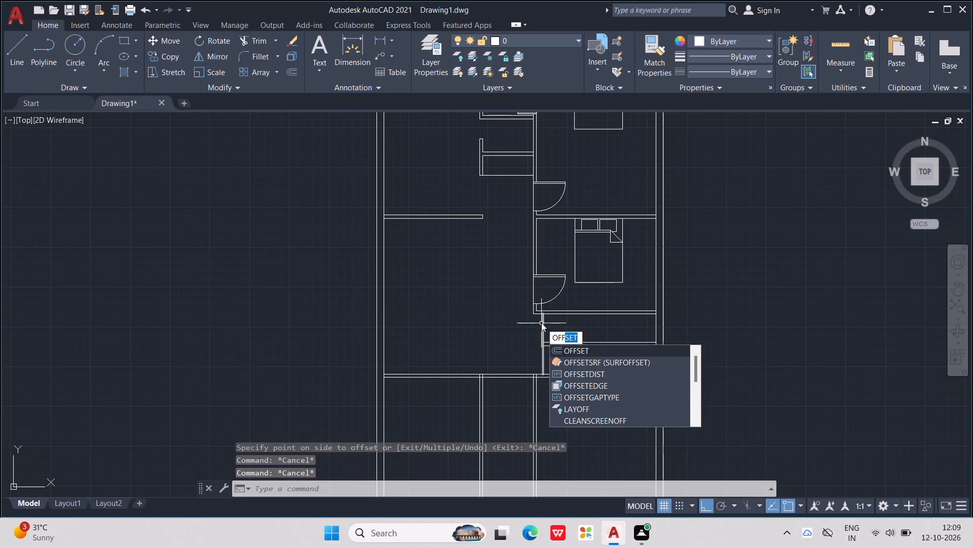
pyautogui.press('Return')
pyautogui.press('9')
pyautogui.hotkey('shift', '"')
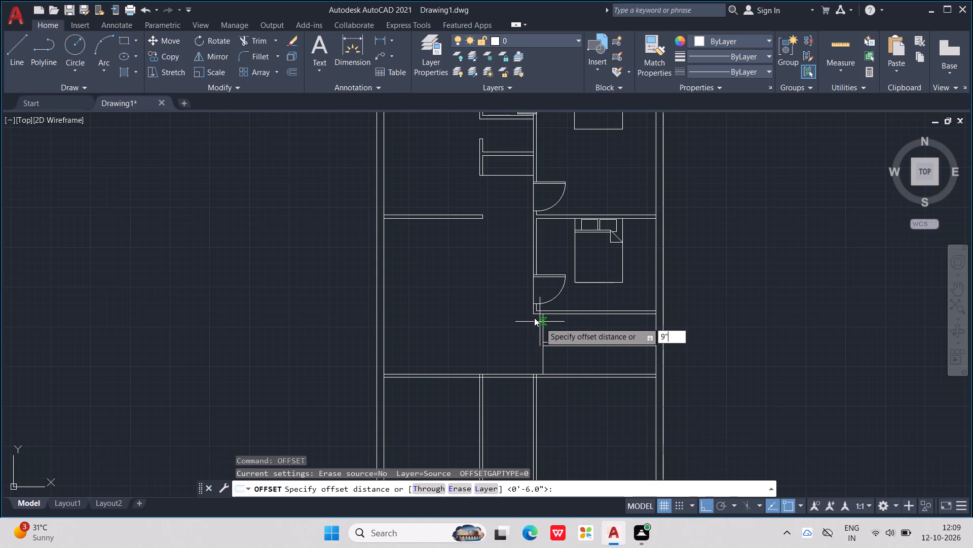
pyautogui.press('Return')
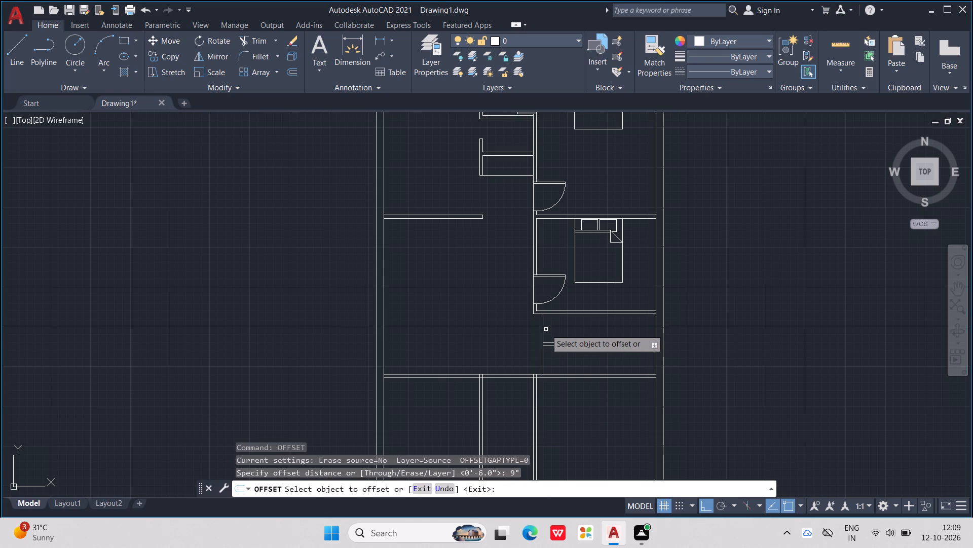
pyautogui.click(542, 330)
pyautogui.click(576, 333)
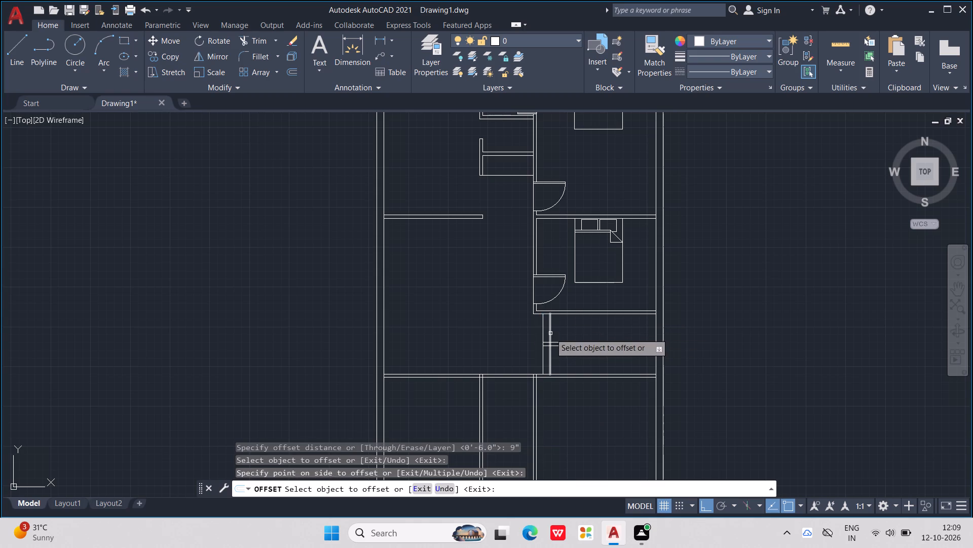
pyautogui.click(550, 333)
pyautogui.click(585, 332)
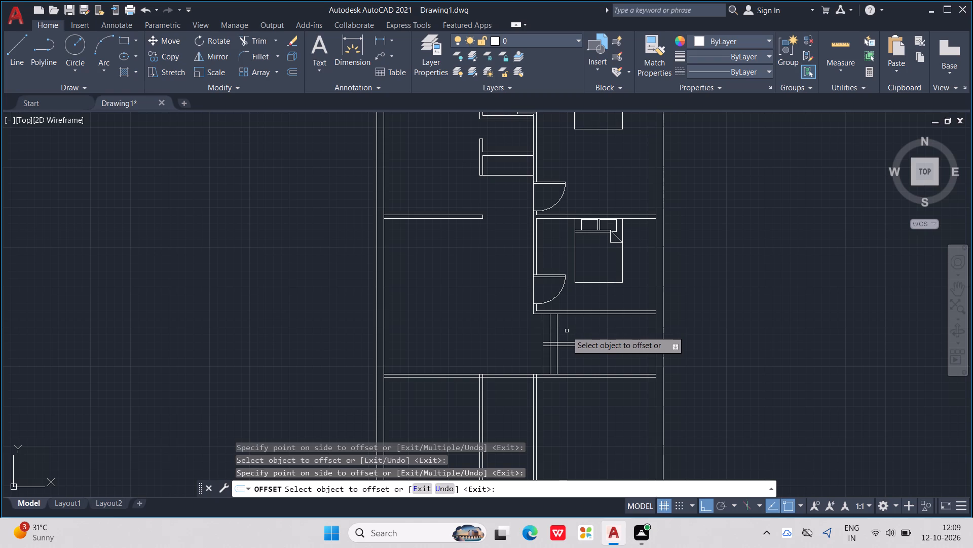
pyautogui.click(557, 336)
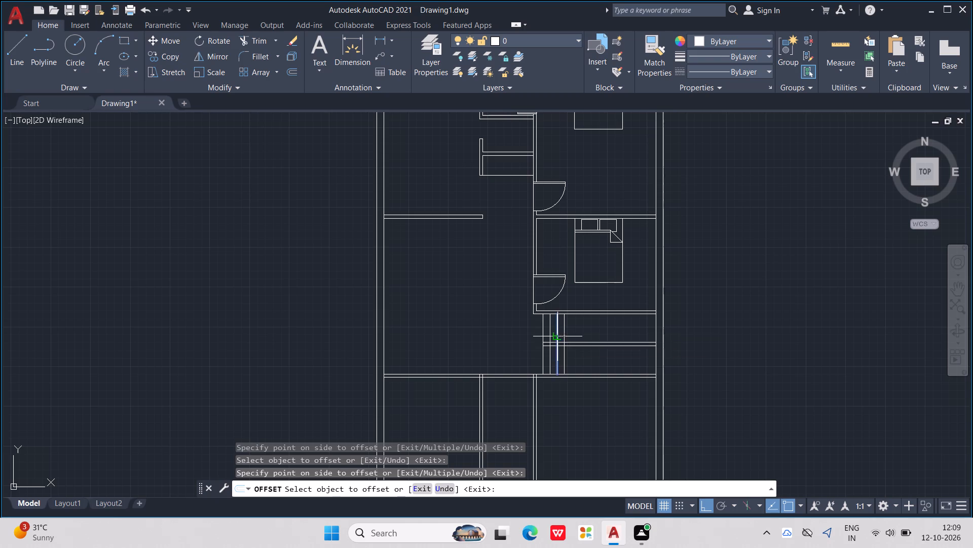
pyautogui.click(573, 331)
pyautogui.click(565, 332)
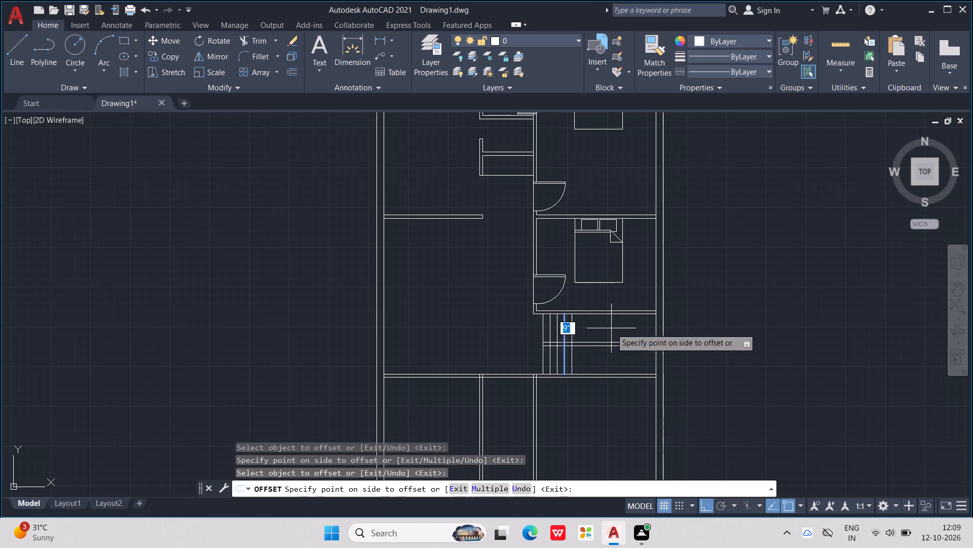
pyautogui.click(611, 328)
pyautogui.click(570, 335)
pyautogui.click(579, 331)
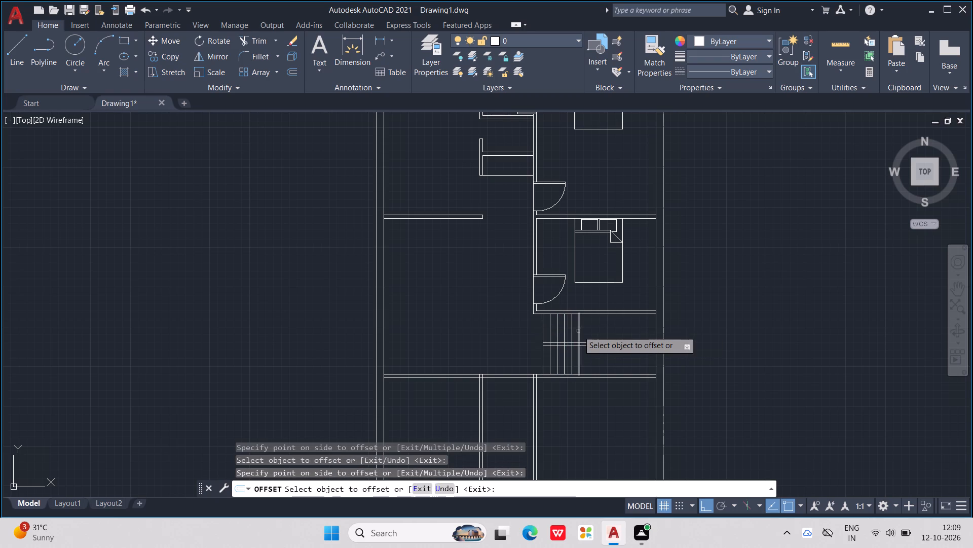
# Continue the 9" offsets from the last tread line toward the outer wall, adding six more tread lines.
pyautogui.click(578, 331)
pyautogui.click(601, 327)
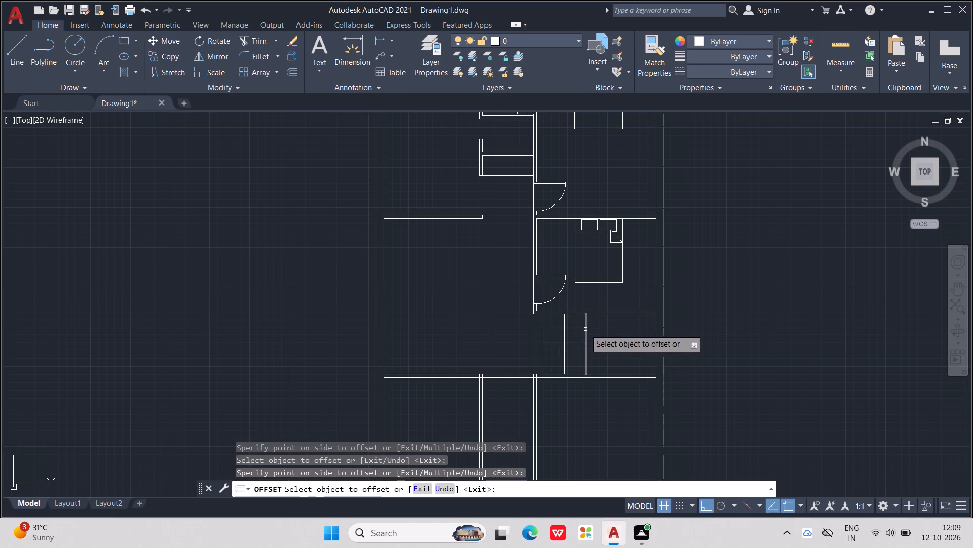
pyautogui.click(586, 329)
pyautogui.click(613, 331)
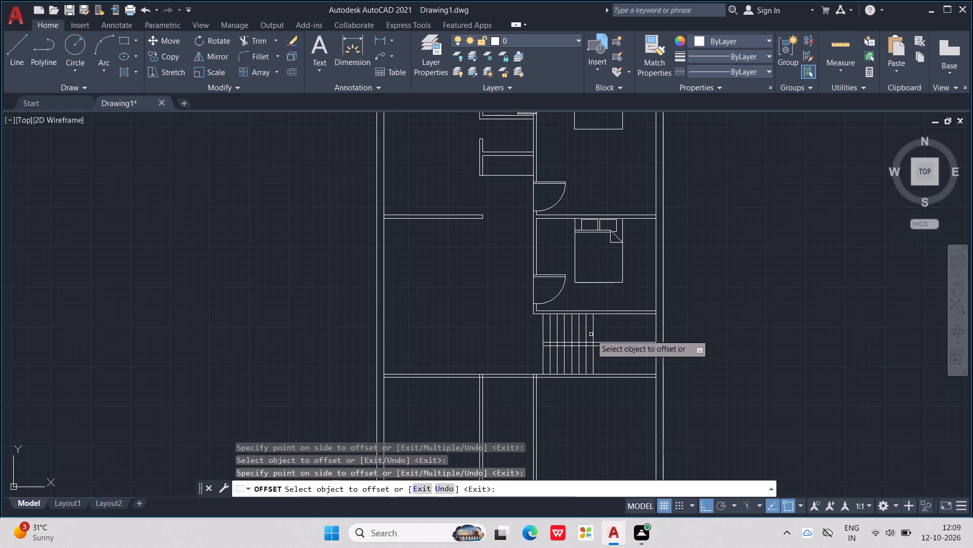
pyautogui.click(594, 332)
pyautogui.click(610, 330)
pyautogui.click(600, 331)
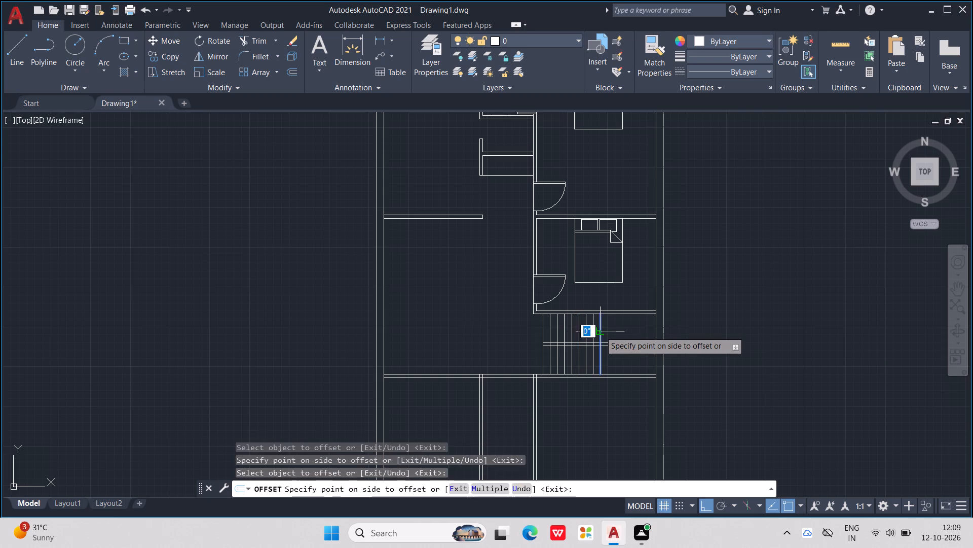
pyautogui.click(620, 331)
pyautogui.click(607, 330)
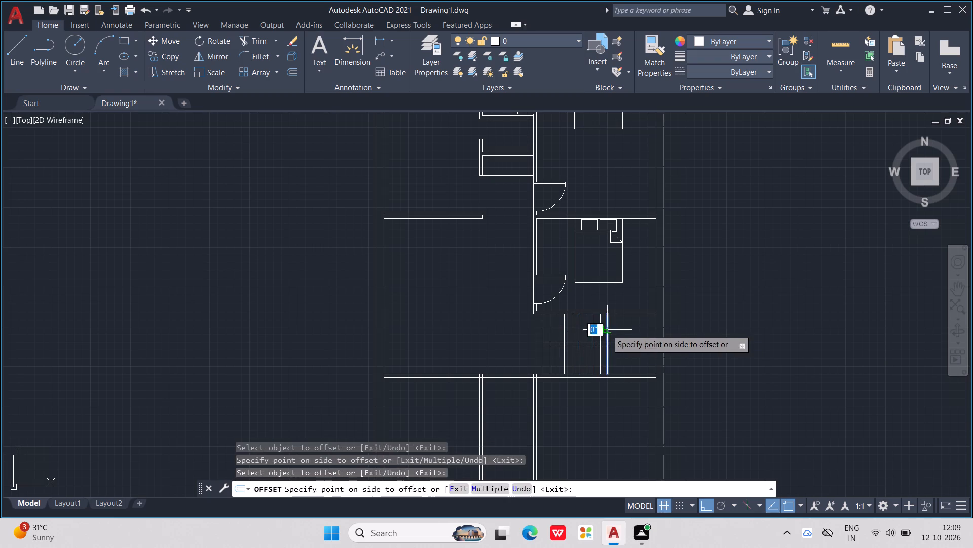
pyautogui.click(622, 331)
pyautogui.click(615, 336)
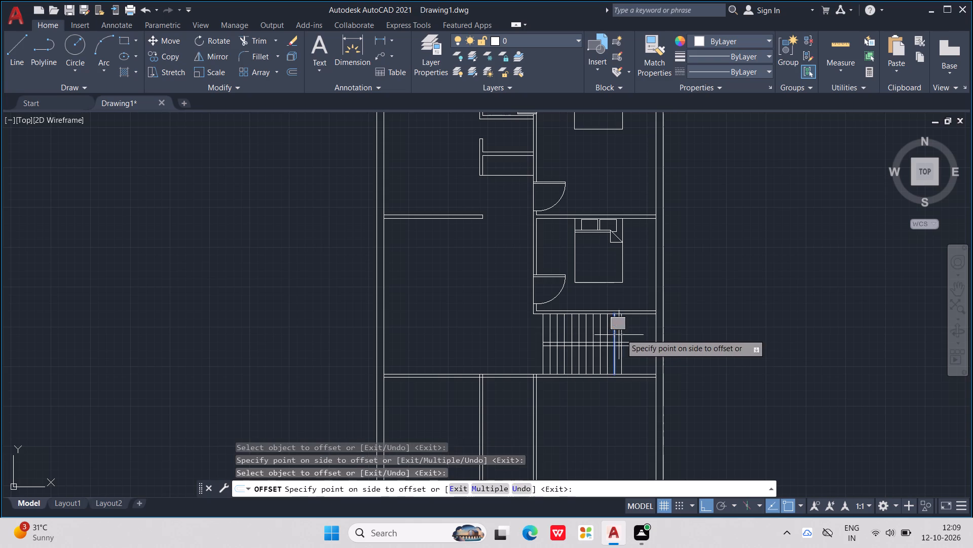
pyautogui.click(622, 334)
pyautogui.scroll(2, 627, 328)
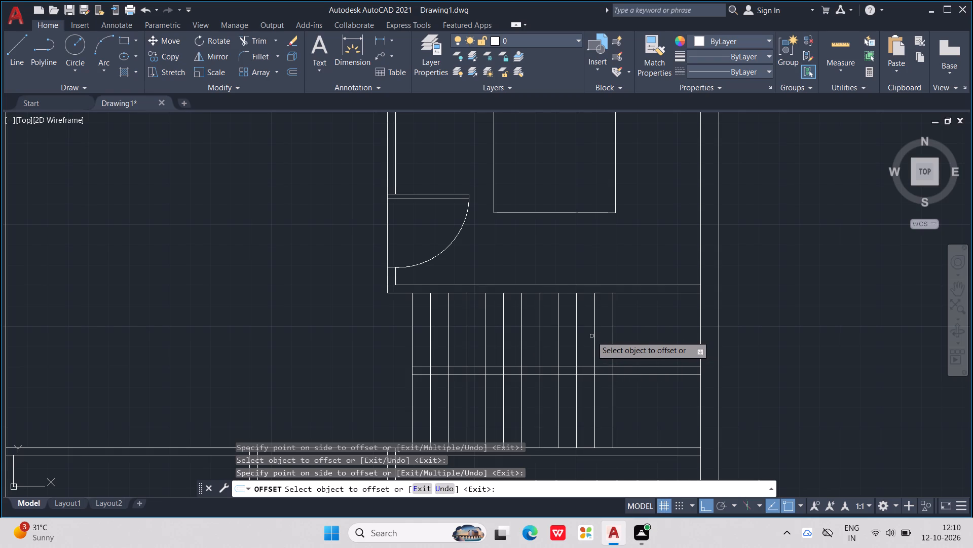
# Undo all the 9" offset tread lines, back to the original vertical line below the lower bedroom.
pyautogui.hotkey('ctrl', 'z')
pyautogui.hotkey('ctrl', 'z')
pyautogui.hotkey('ctrl', 'z')
pyautogui.hotkey('ctrl', 'z')
pyautogui.hotkey('ctrl', 'z')
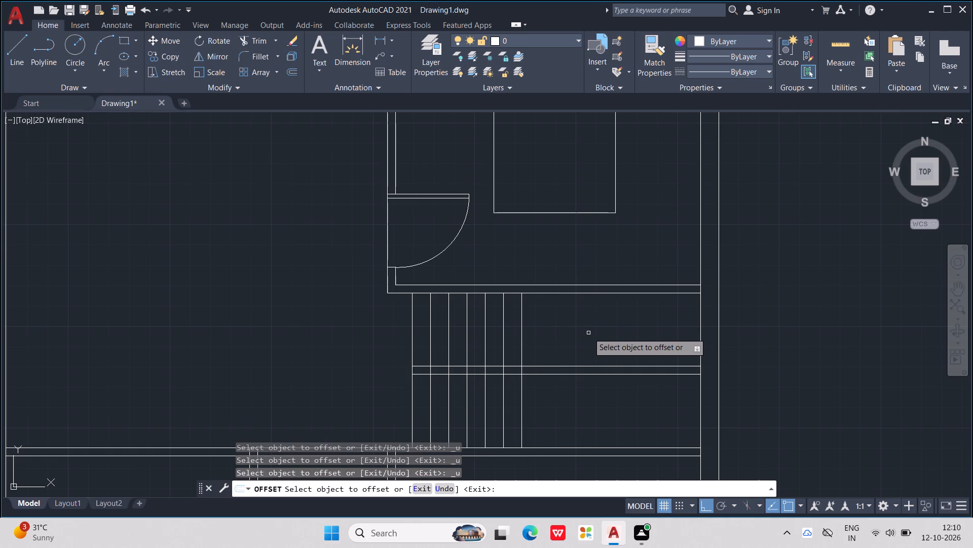
pyautogui.hotkey('ctrl', 'z')
pyautogui.hotkey('ctrl', 'z')
pyautogui.hotkey('ctrl', 'z')
pyautogui.hotkey('ctrl', 'z')
pyautogui.hotkey('ctrl', 'z')
pyautogui.hotkey('ctrl', 'z')
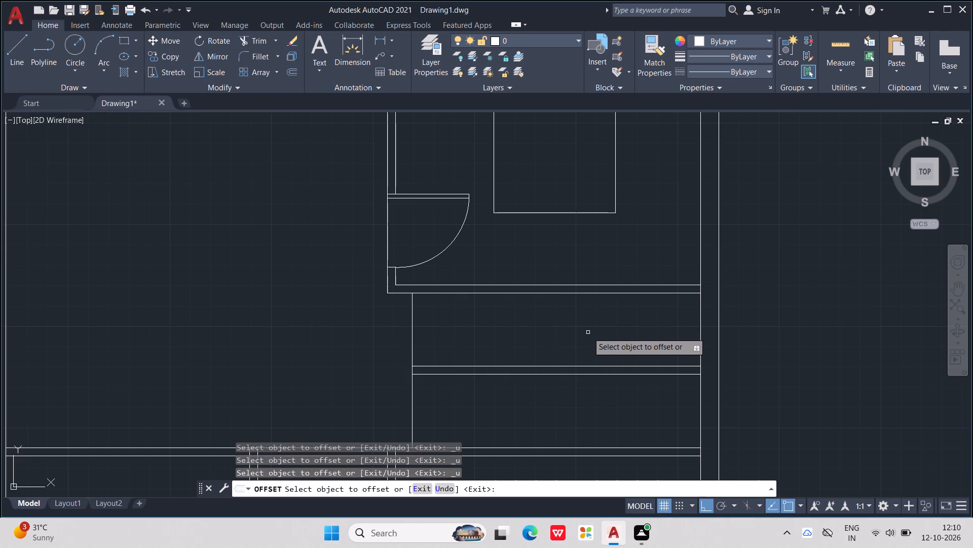
# Offset the stair's starting vertical line successively toward the outer wall at 10" spacing, making two tread lines.
pyautogui.click(411, 341)
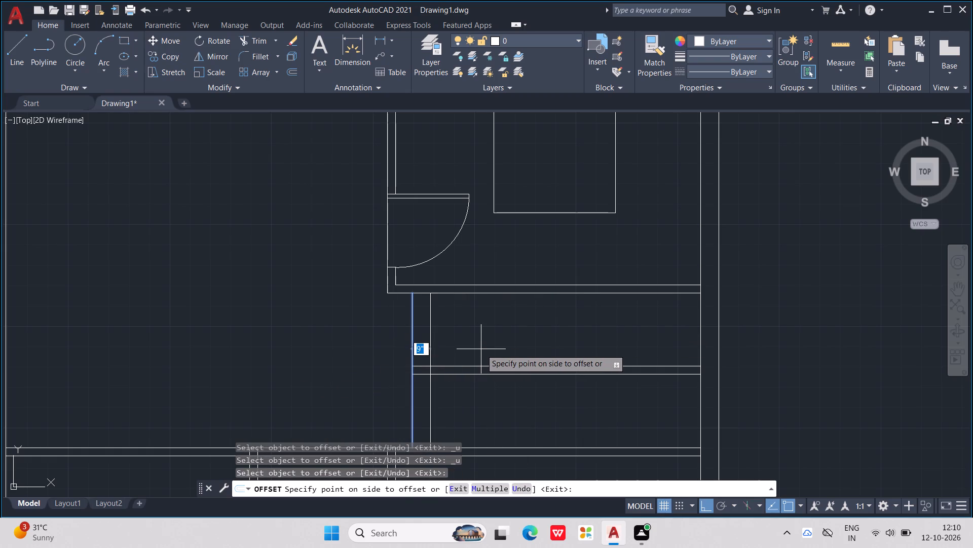
pyautogui.write('10')
pyautogui.hotkey('shift', '"')
pyautogui.press('Return')
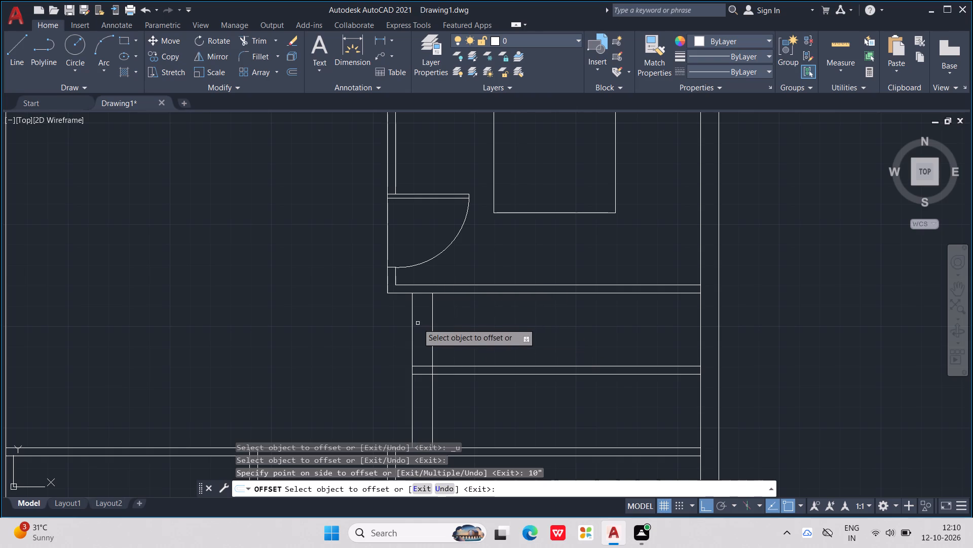
pyautogui.click(433, 318)
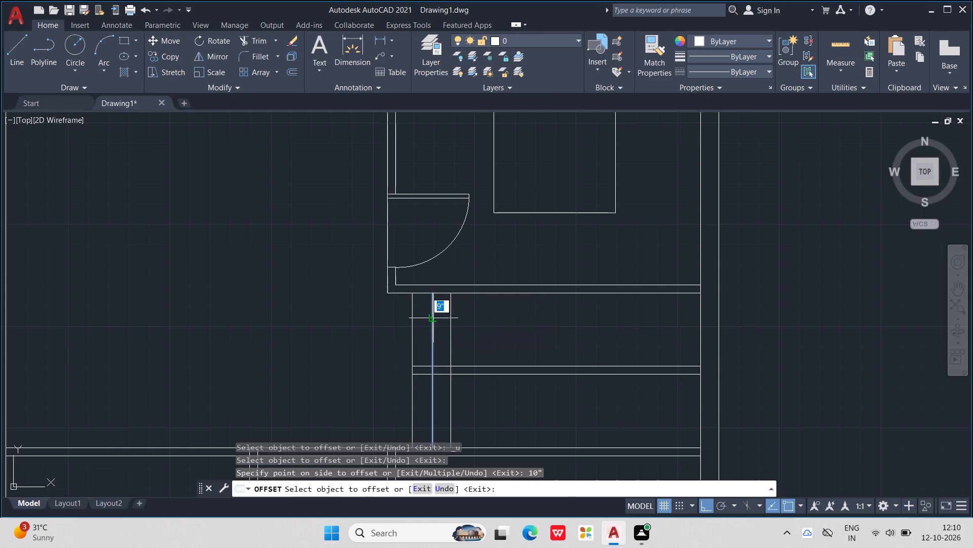
pyautogui.write('10')
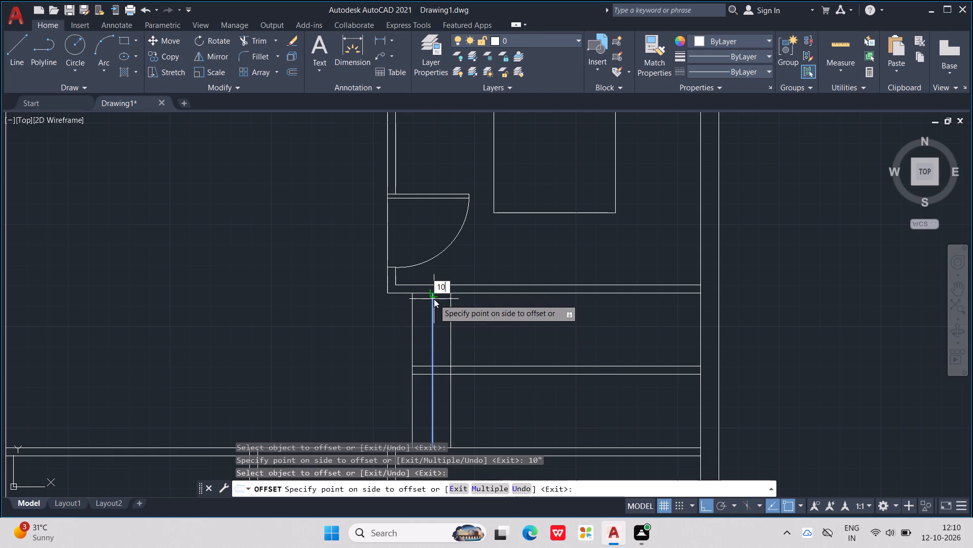
pyautogui.hotkey('shift', '"')
pyautogui.press('Return')
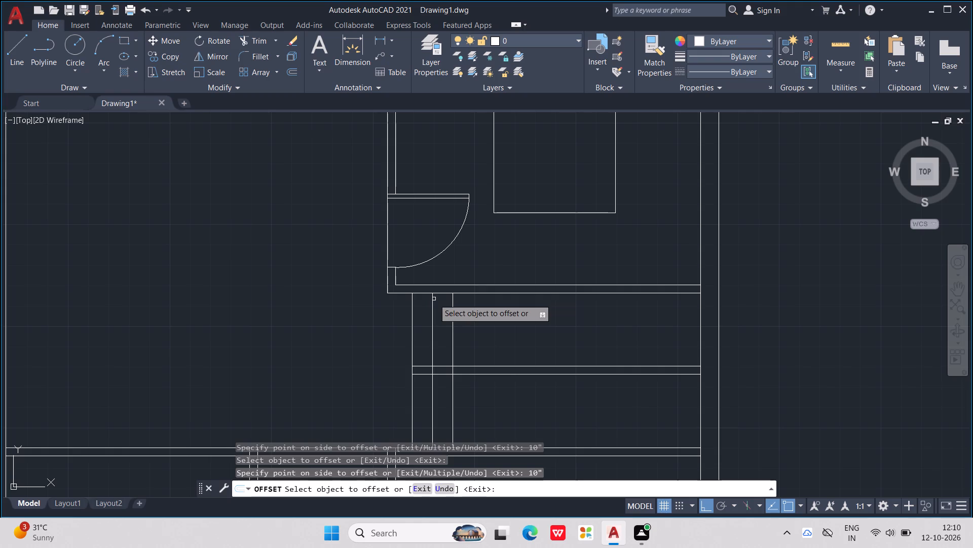
pyautogui.press('Escape')
pyautogui.press('Escape')
pyautogui.press('Escape')
pyautogui.press('Escape')
pyautogui.press('Escape')
pyautogui.press('Escape')
pyautogui.press('Escape')
pyautogui.press('Escape')
# Restart Offset with a 10" distance and add four more tread lines from the last one toward the outer wall.
pyautogui.write('off')
pyautogui.press('Return')
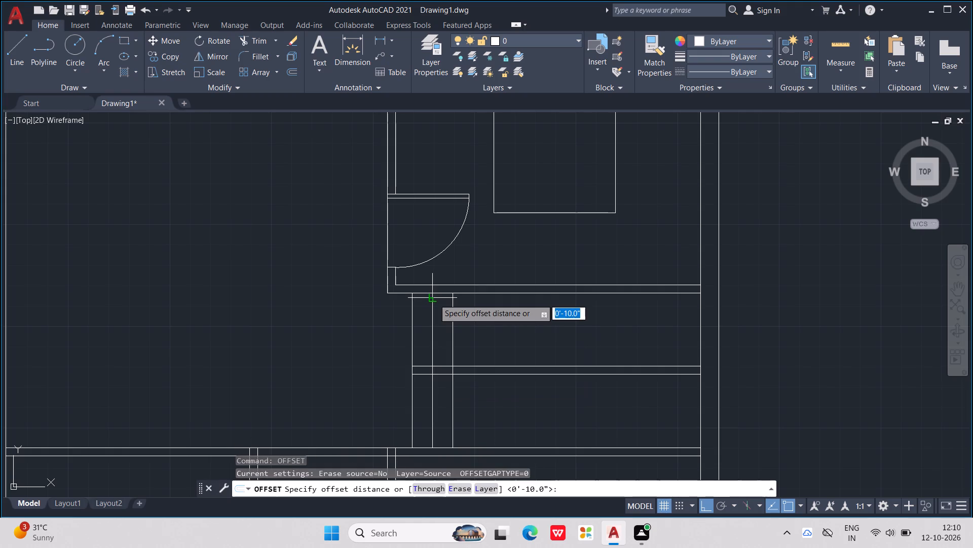
pyautogui.write('10')
pyautogui.hotkey('shift', '"')
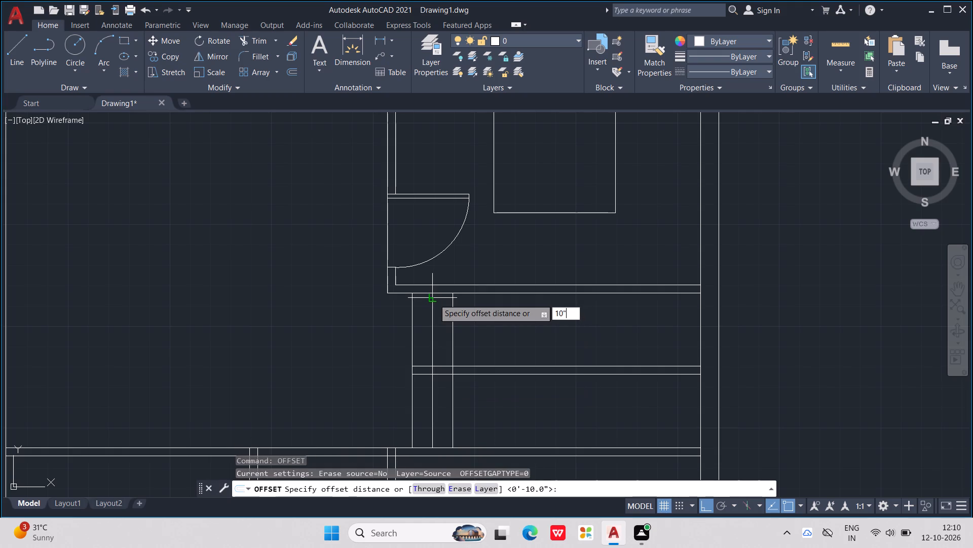
pyautogui.press('Return')
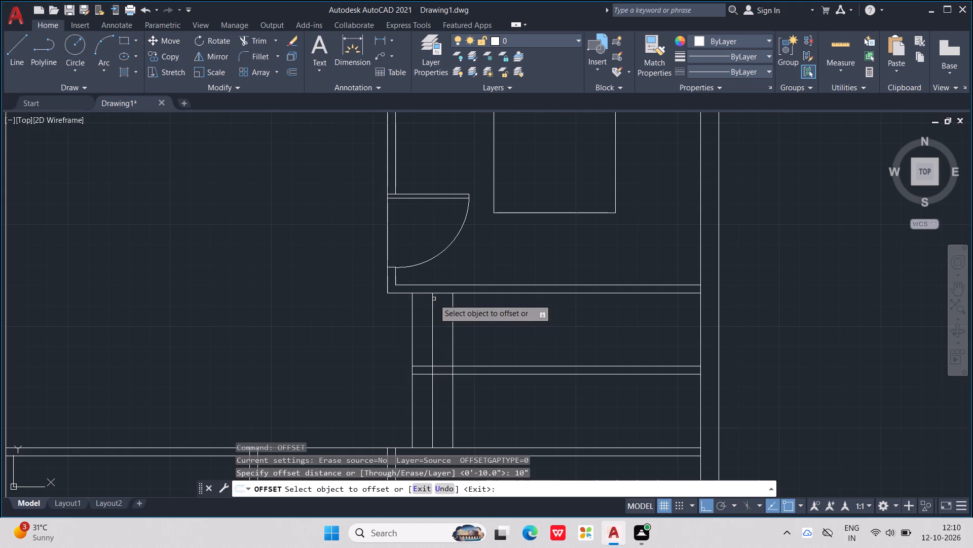
pyautogui.click(453, 317)
pyautogui.click(503, 340)
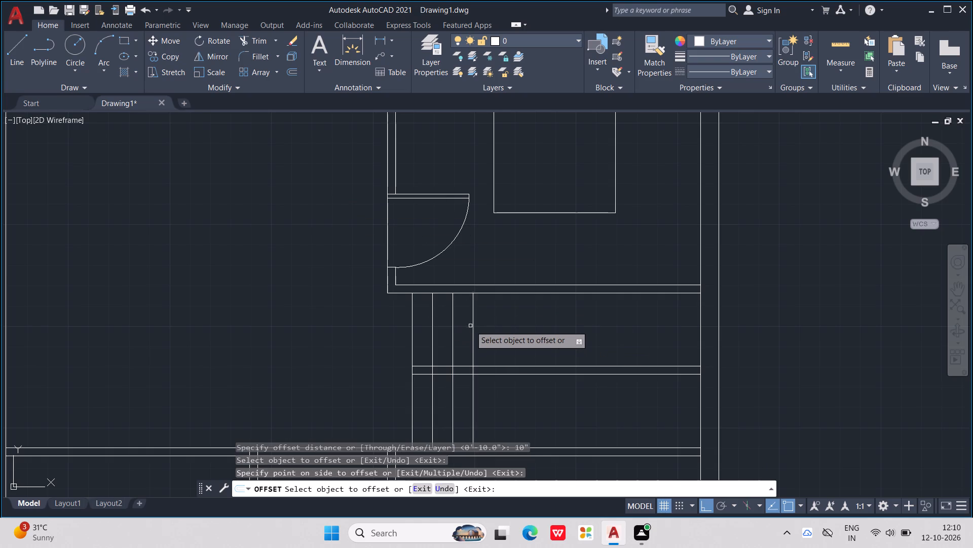
pyautogui.click(473, 324)
pyautogui.click(498, 323)
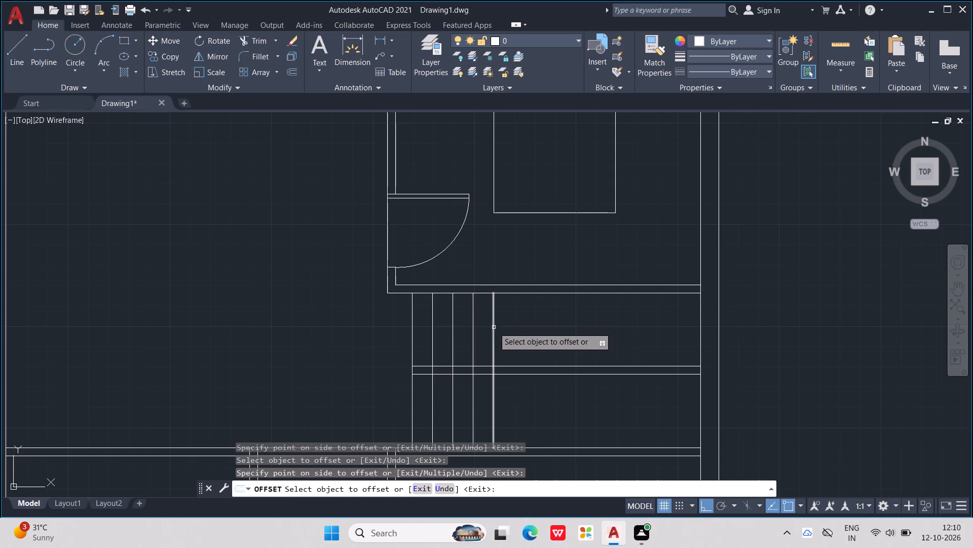
pyautogui.click(494, 327)
pyautogui.click(518, 329)
pyautogui.click(513, 326)
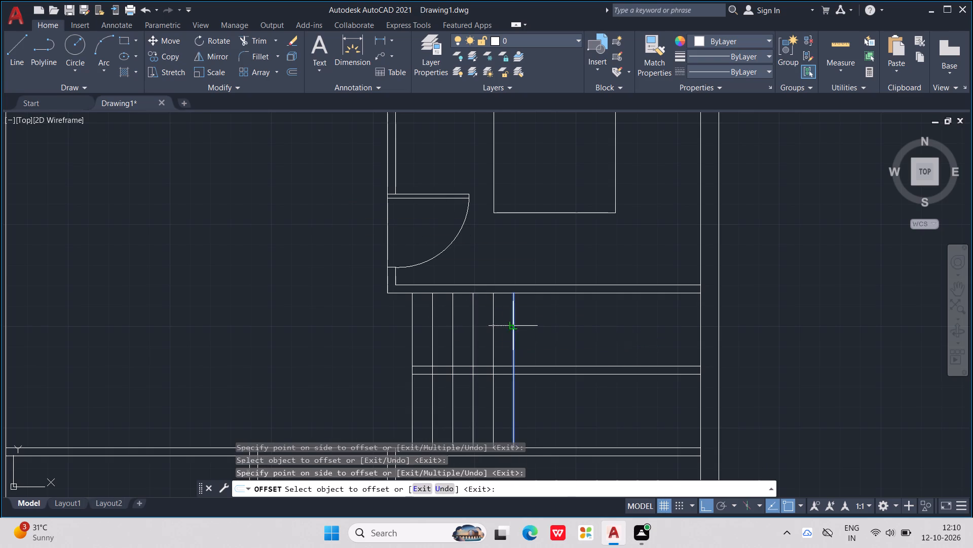
pyautogui.click(539, 327)
# Continue the 10" offsets from the last tread line toward the outer wall, adding five more tread lines.
pyautogui.click(534, 331)
pyautogui.click(554, 337)
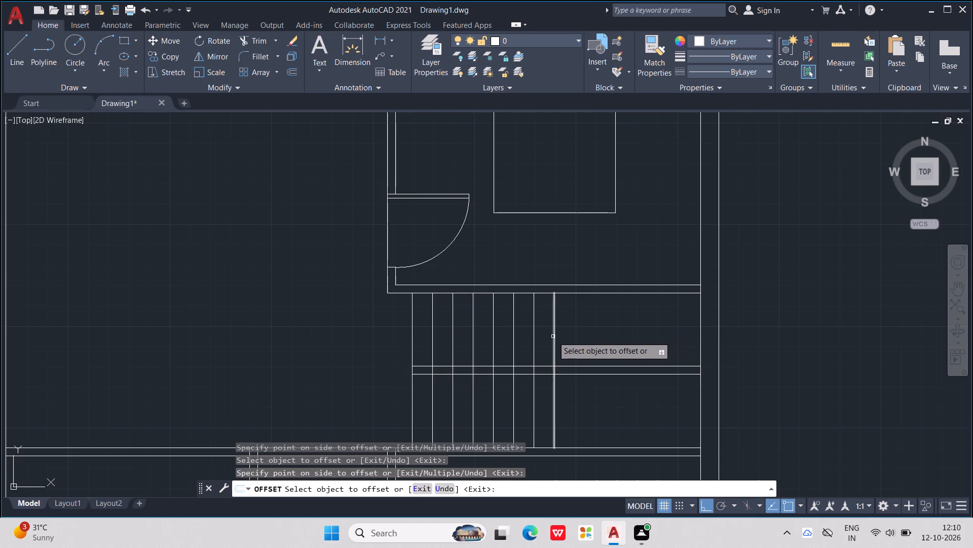
pyautogui.click(553, 336)
pyautogui.click(574, 335)
pyautogui.click(574, 336)
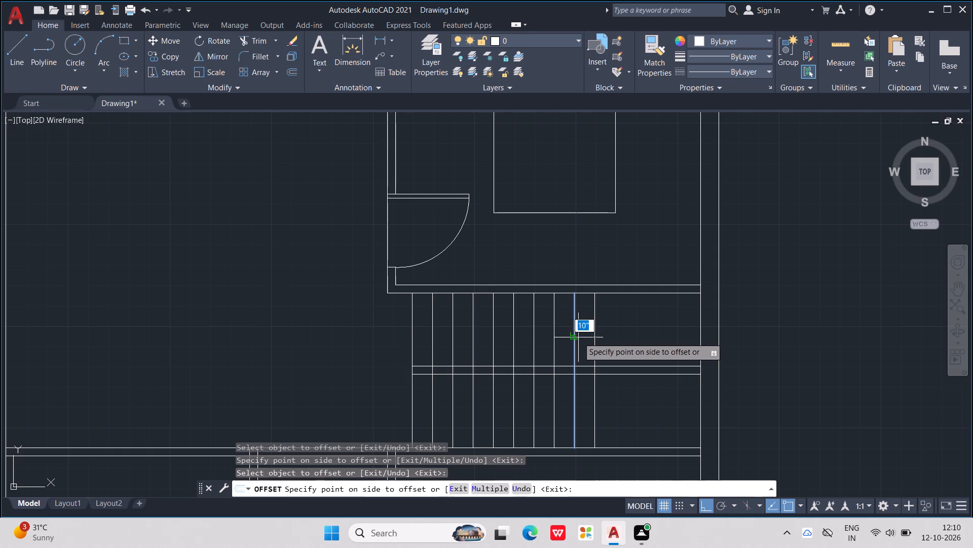
pyautogui.click(587, 344)
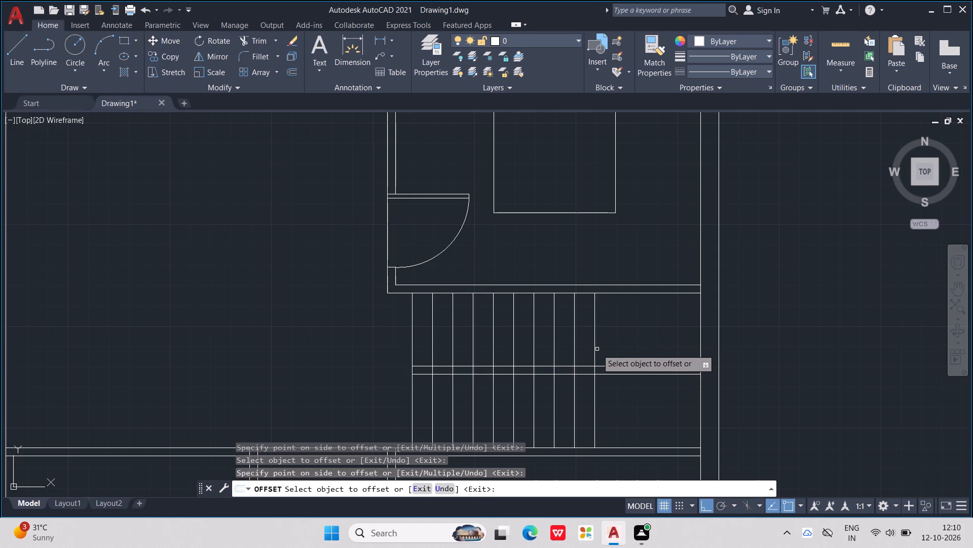
pyautogui.click(594, 347)
pyautogui.click(605, 353)
pyautogui.scroll(-2, 606, 355)
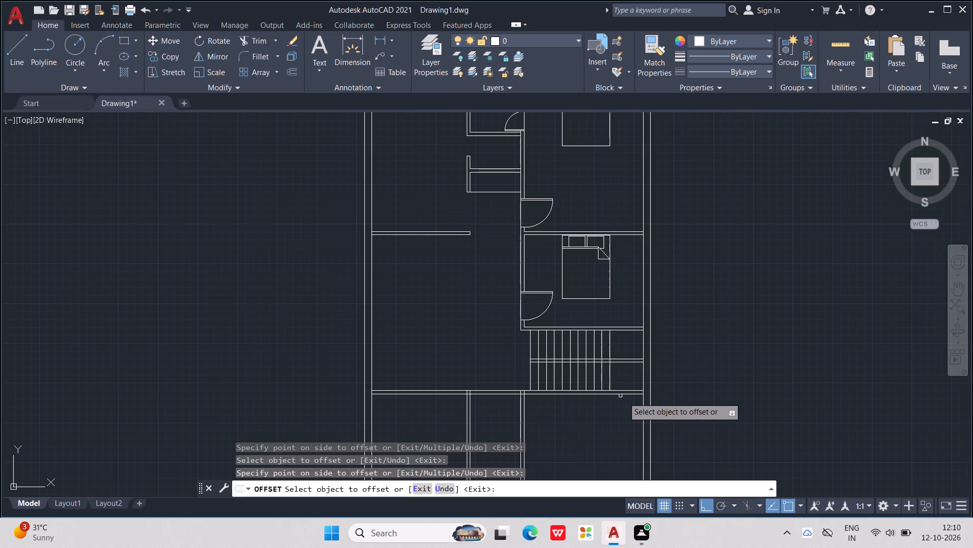
pyautogui.click(611, 377)
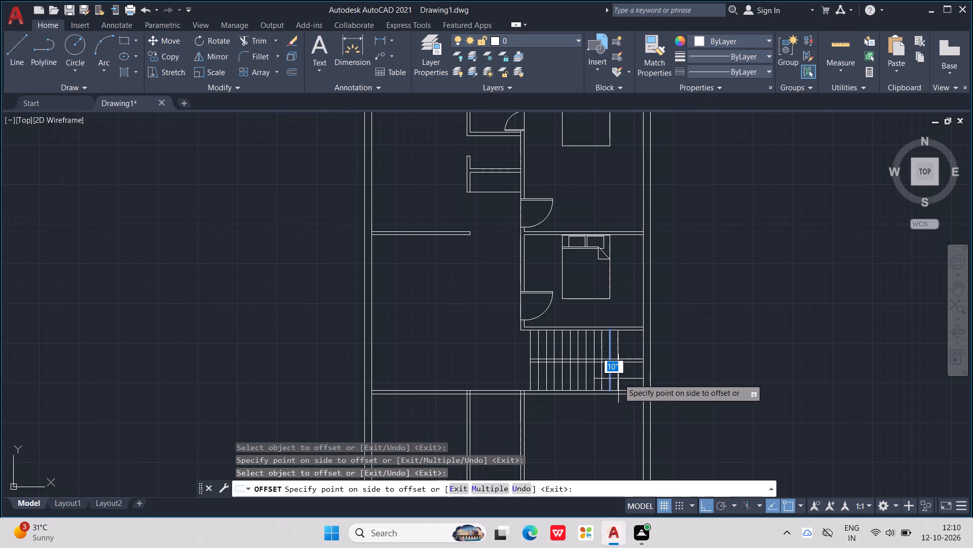
pyautogui.click(619, 379)
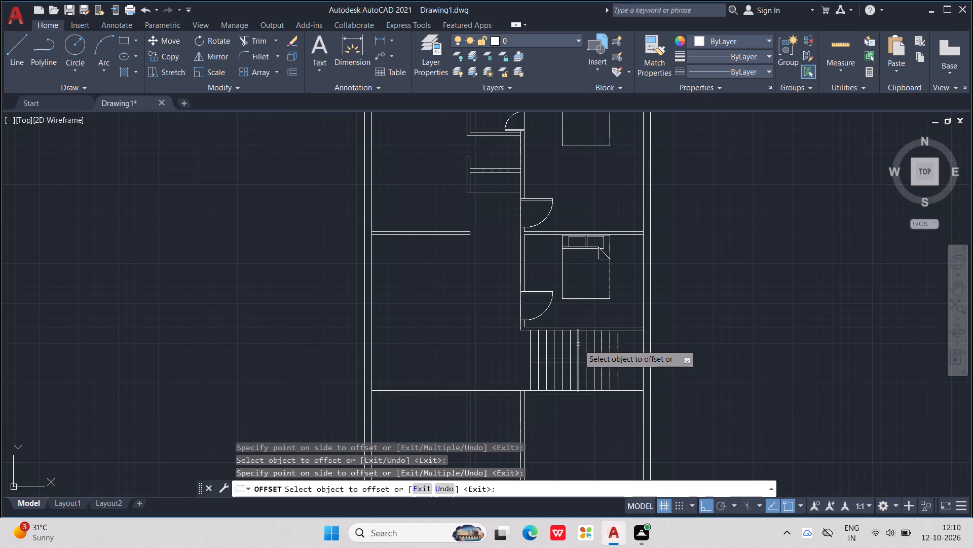
pyautogui.press('Escape')
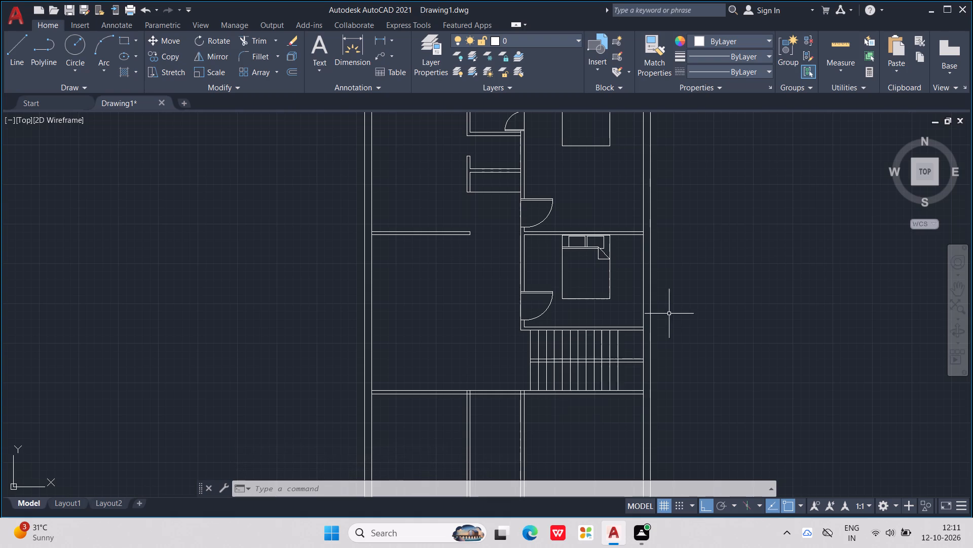
pyautogui.press('Escape')
pyautogui.press('Escape')
# Trim the tread lines out of the gap between the two horizontal lines separating the stair flights.
pyautogui.scroll(1, 567, 324)
pyautogui.write('tr')
pyautogui.press('Return')
pyautogui.scroll(2, 520, 401)
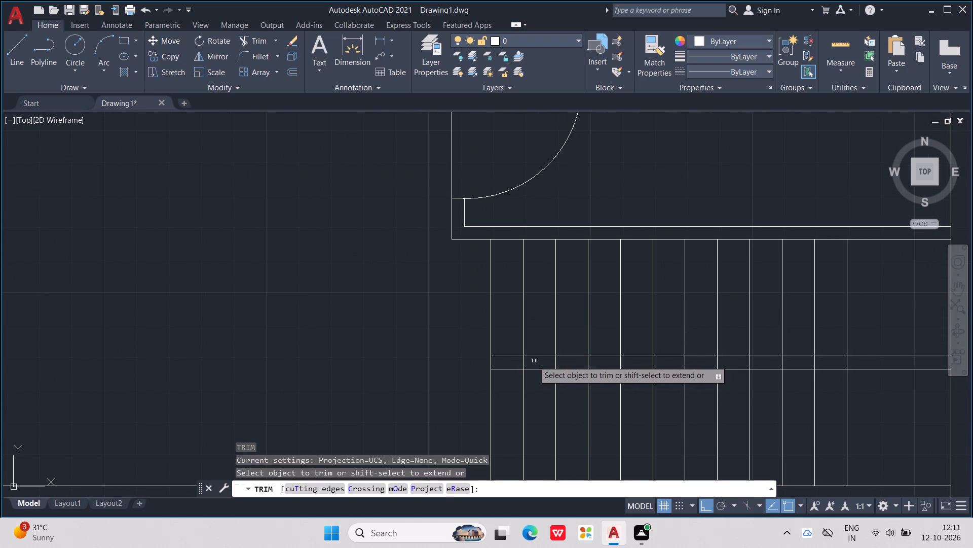
pyautogui.click(521, 363)
pyautogui.moveTo(557, 361); pyautogui.dragTo(552, 361)
pyautogui.click(611, 364)
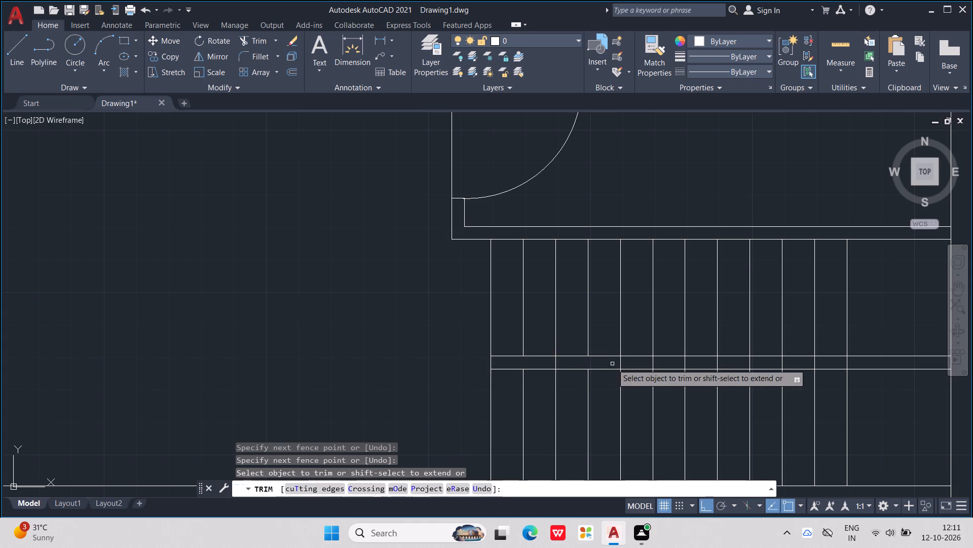
pyautogui.click(618, 363)
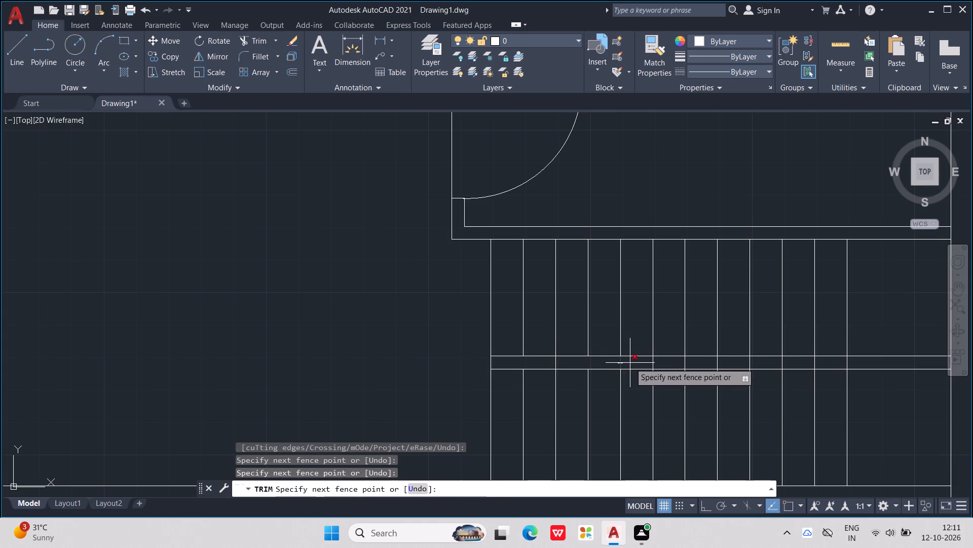
pyautogui.click(630, 363)
pyautogui.scroll(1, 972, 547)
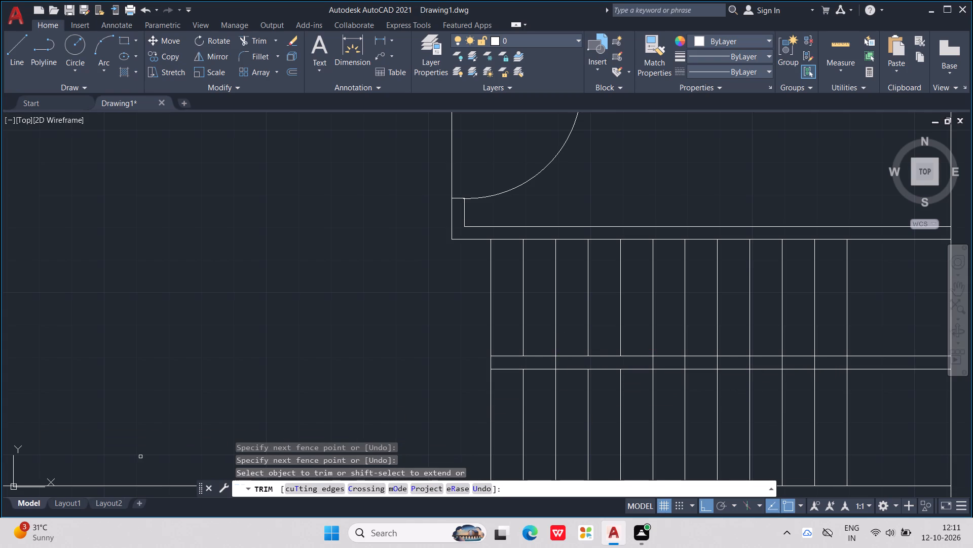
pyautogui.click(650, 360)
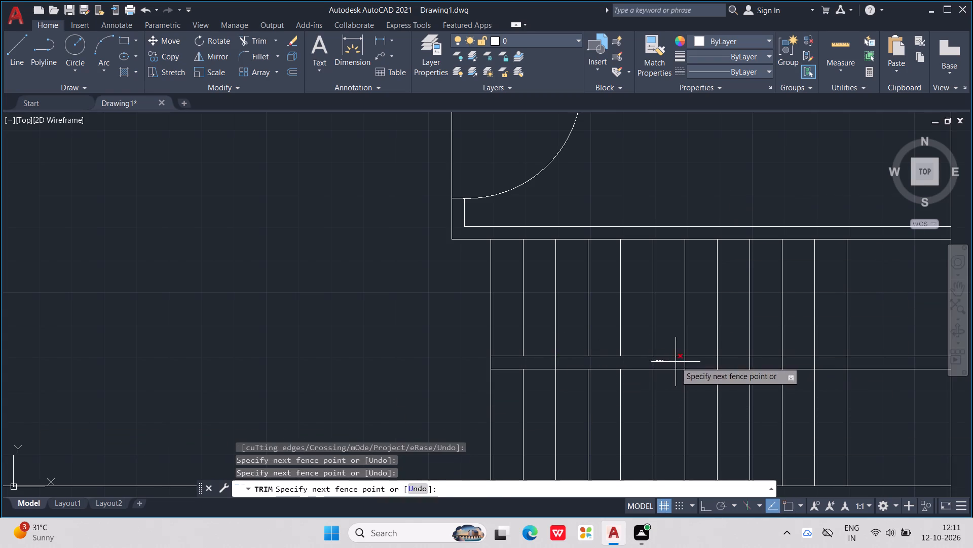
pyautogui.click(867, 363)
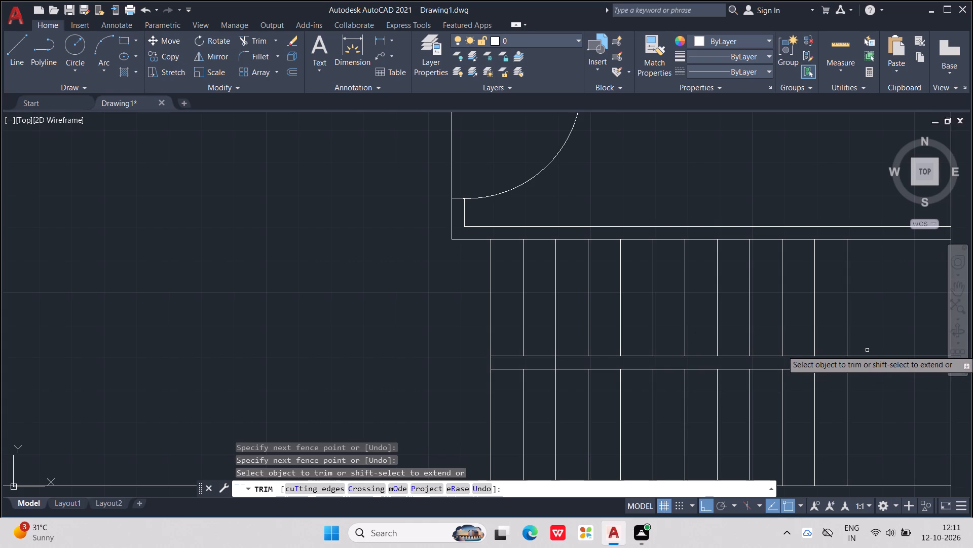
# Trim the two horizontal divider lines between the last tread line and the outer wall to open the landing.
pyautogui.moveTo(871, 344); pyautogui.dragTo(876, 374)
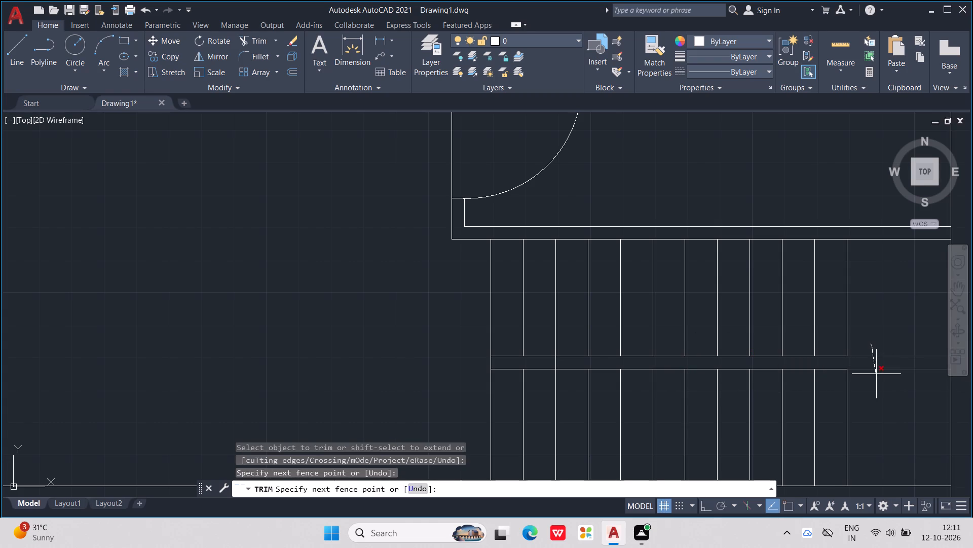
pyautogui.moveTo(876, 374); pyautogui.dragTo(876, 375)
pyautogui.press('e')
pyautogui.press('x')
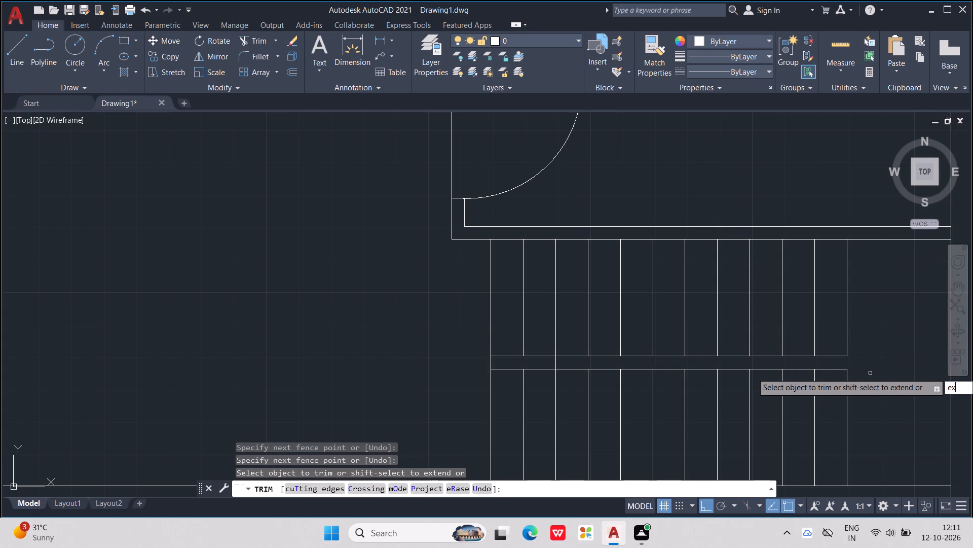
pyautogui.press('Escape')
pyautogui.press('Escape')
pyautogui.press('Escape')
pyautogui.press('Escape')
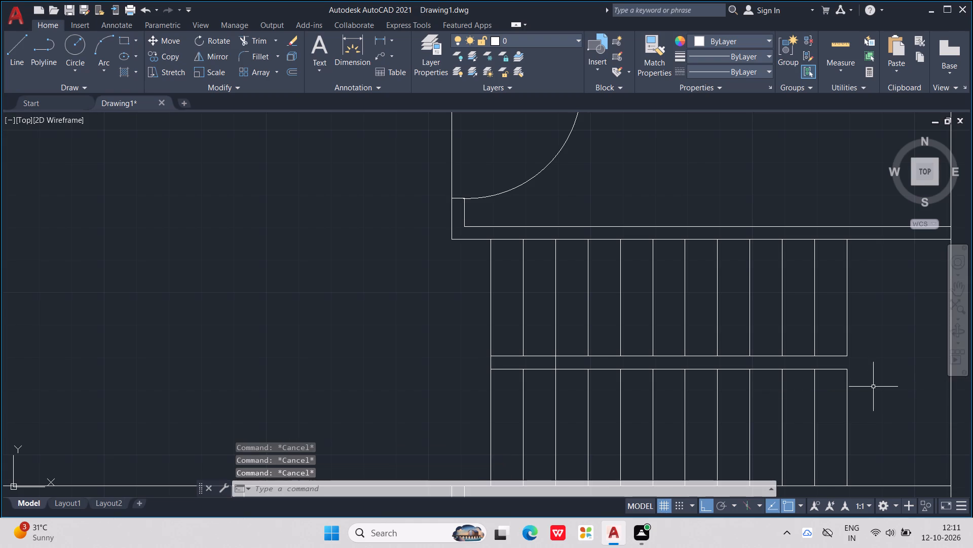
# Extend the upper flight's last tread line down to the lower divider line, closing the divider's end at the landing.
pyautogui.write('ex')
pyautogui.press('Return')
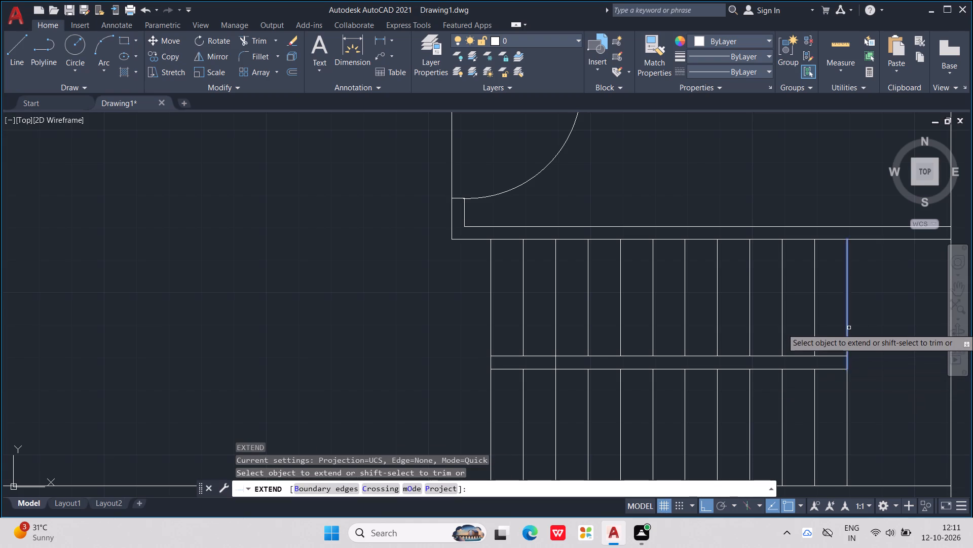
pyautogui.click(848, 333)
pyautogui.scroll(-2, 848, 333)
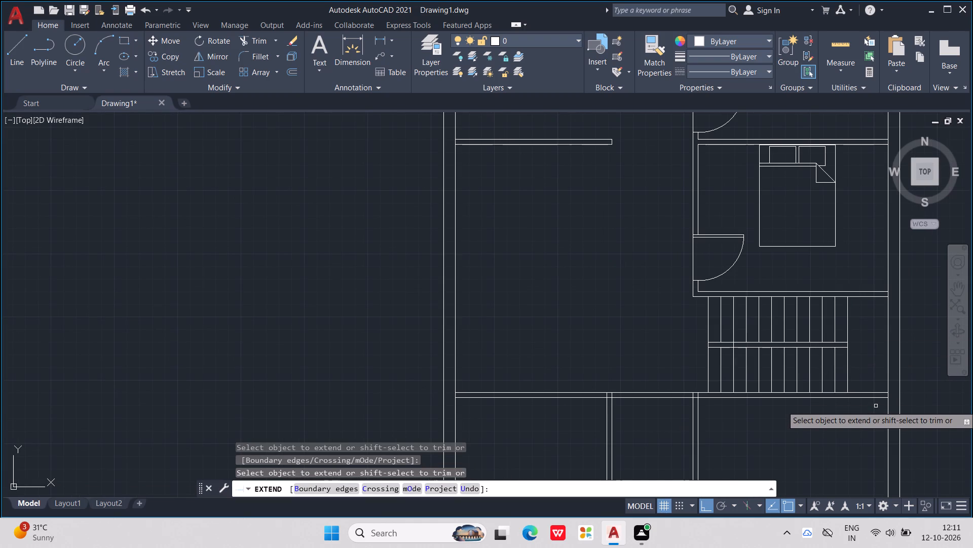
pyautogui.press('Escape')
pyautogui.press('Escape')
pyautogui.press('Escape')
pyautogui.press('Escape')
pyautogui.press('Escape')
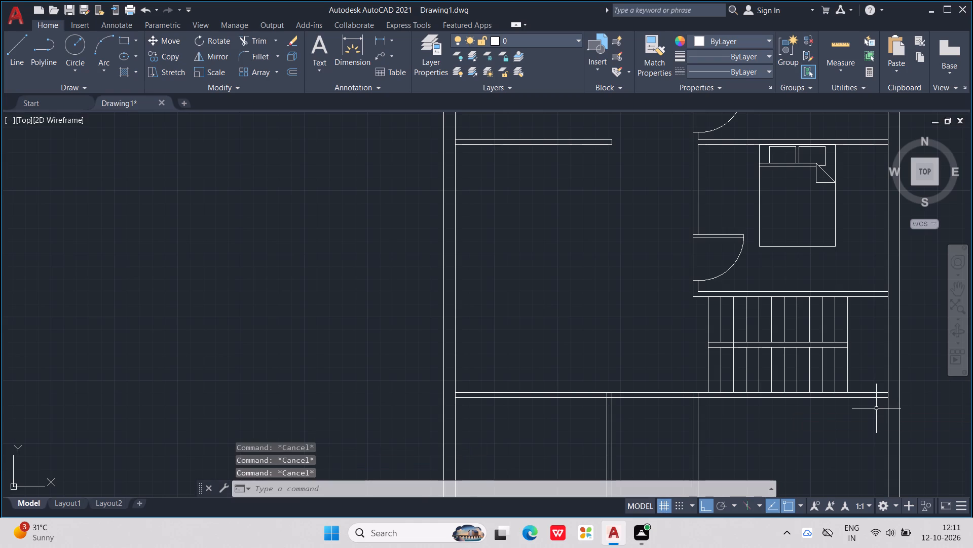
pyautogui.press('Escape')
pyautogui.press('Escape')
pyautogui.press('Escape')
# Draw a horizontal direction line through the middle of the upper stair flight, from before the first tread line into the landing.
pyautogui.press('l')
pyautogui.press('Return')
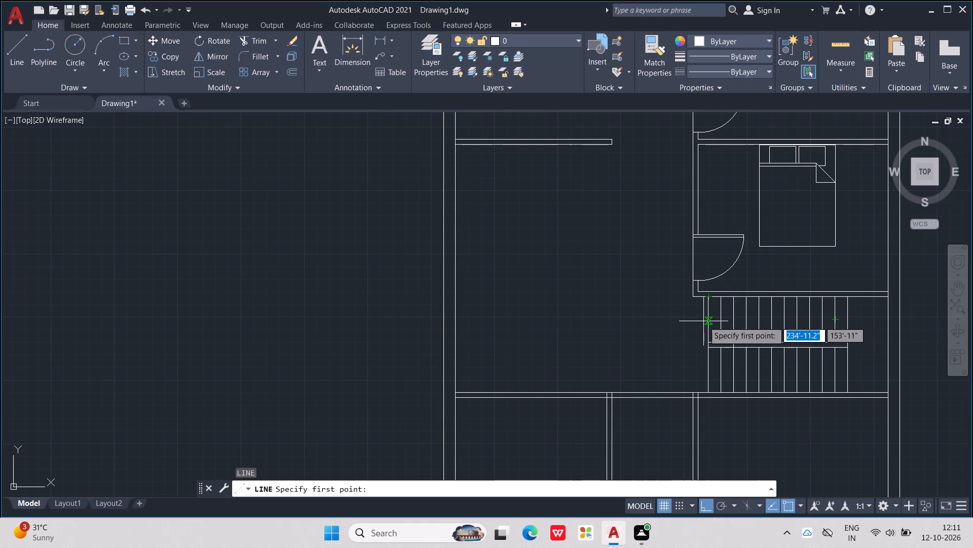
pyautogui.click(682, 321)
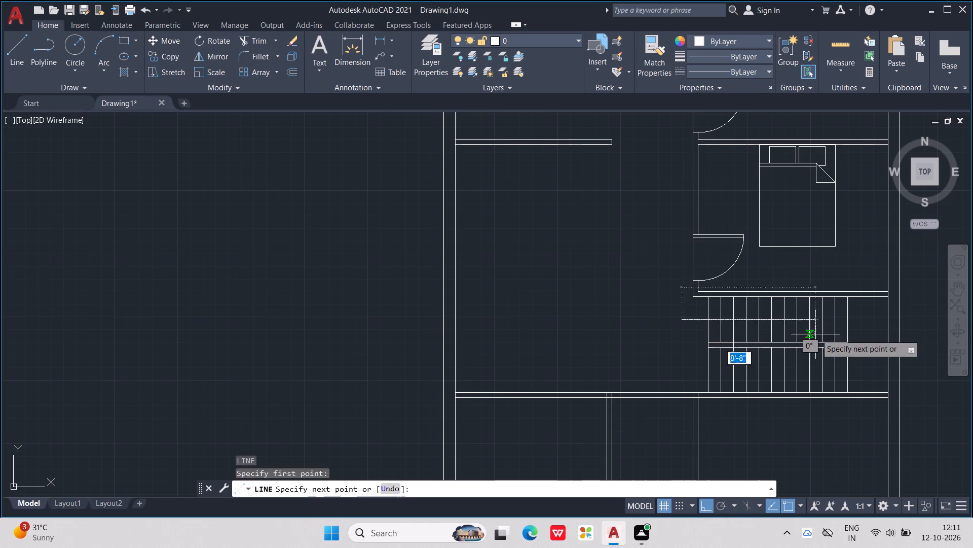
pyautogui.click(866, 323)
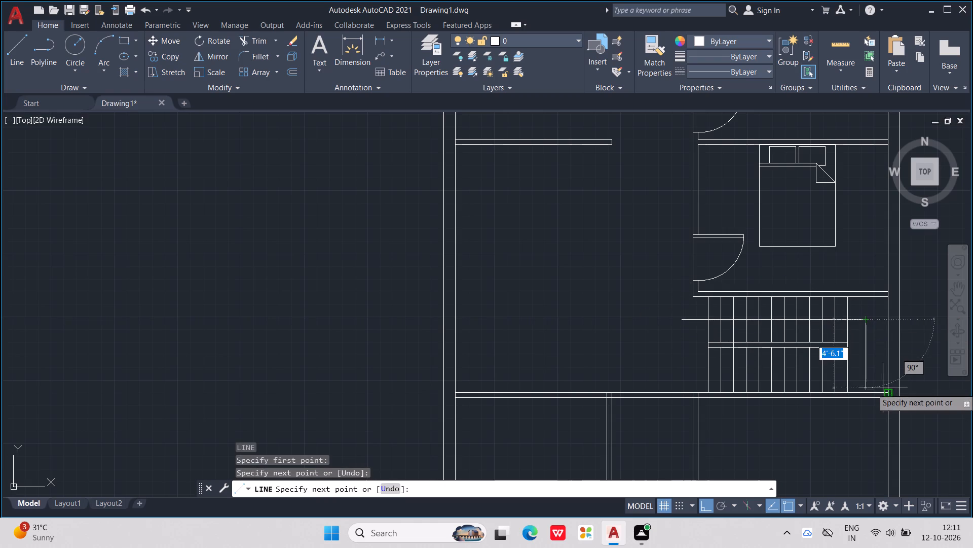
pyautogui.press('Escape')
# Draw the arrowhead base at the direction line's landing end as two vertical lines, 5" up and 5" down.
pyautogui.scroll(1, 882, 308)
pyautogui.moveTo(882, 308); pyautogui.dragTo(870, 371, button='middle')
pyautogui.press('l')
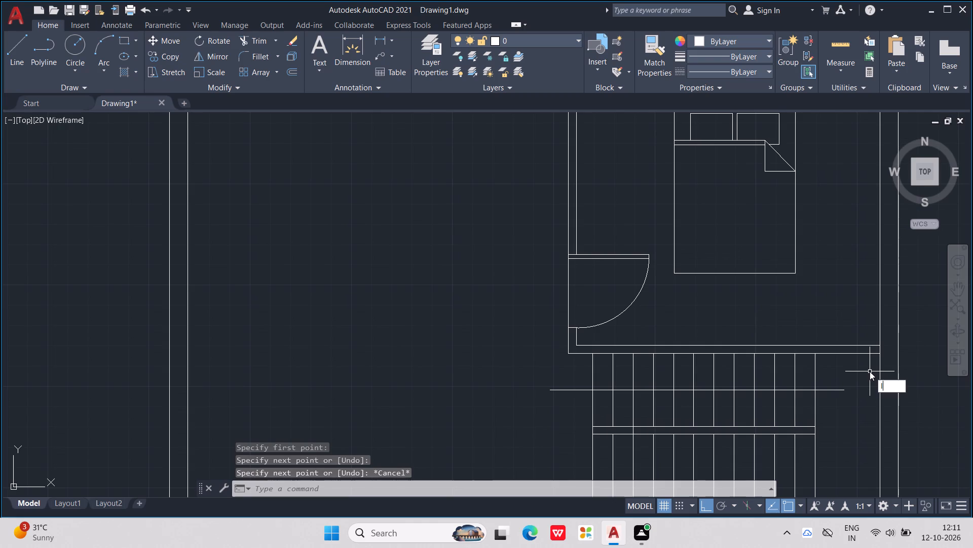
pyautogui.press('Return')
pyautogui.click(846, 391)
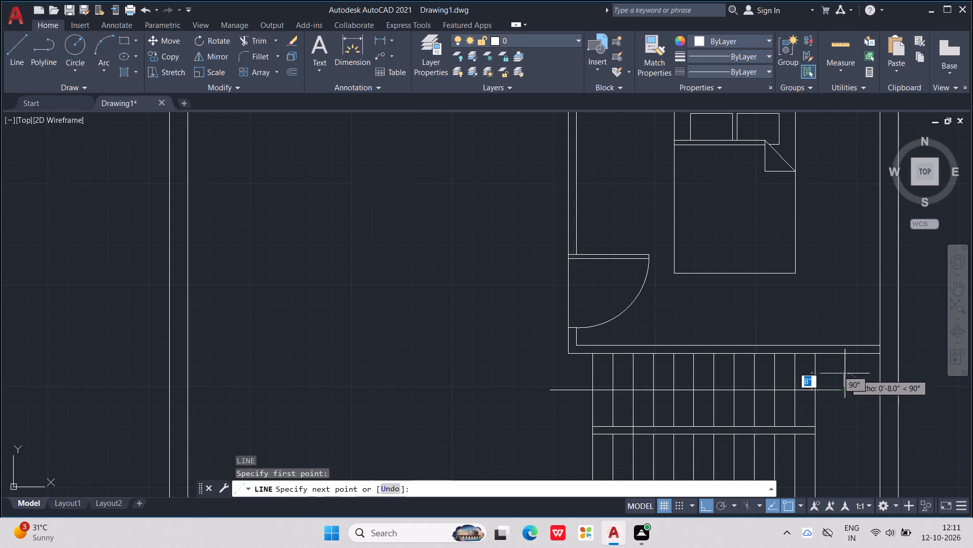
pyautogui.write('5"')
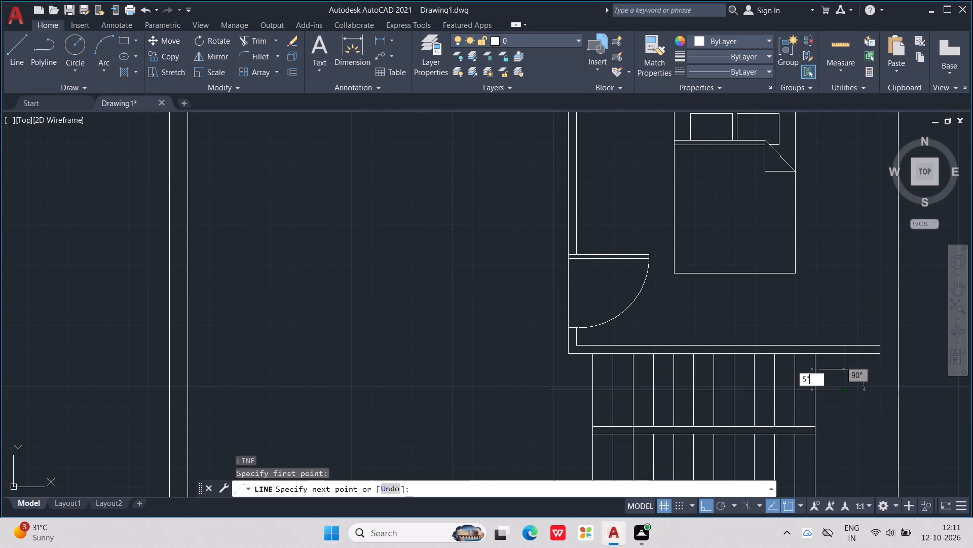
pyautogui.press('Return')
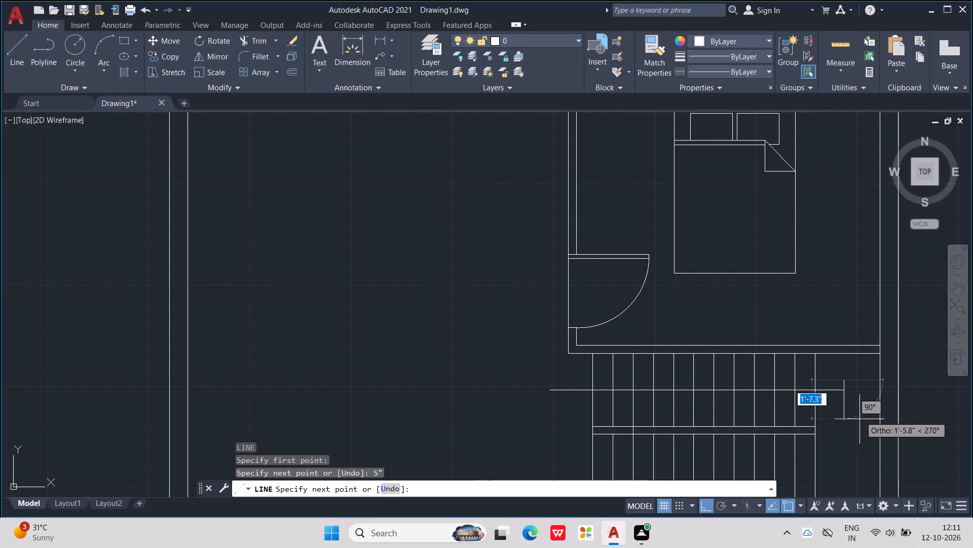
pyautogui.press('Escape')
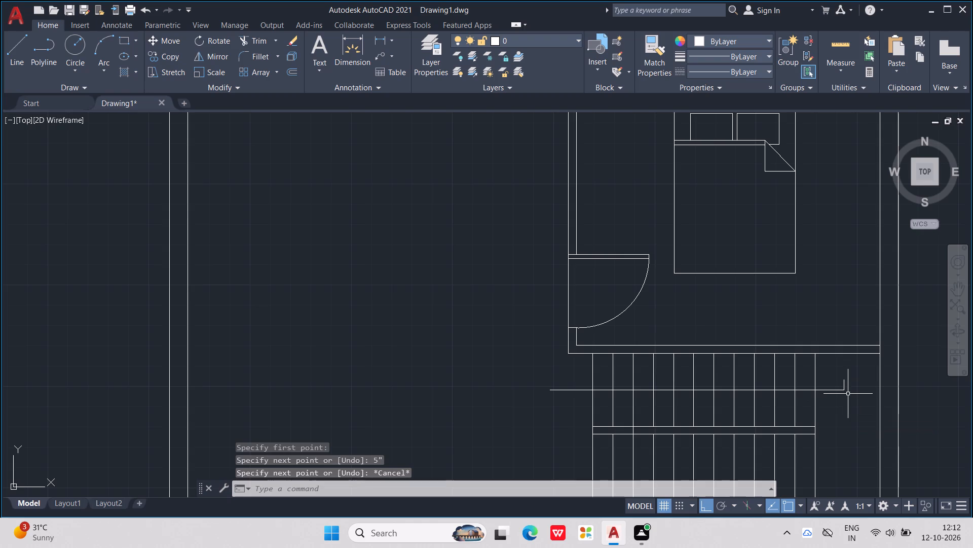
pyautogui.press('l')
pyautogui.press('Return')
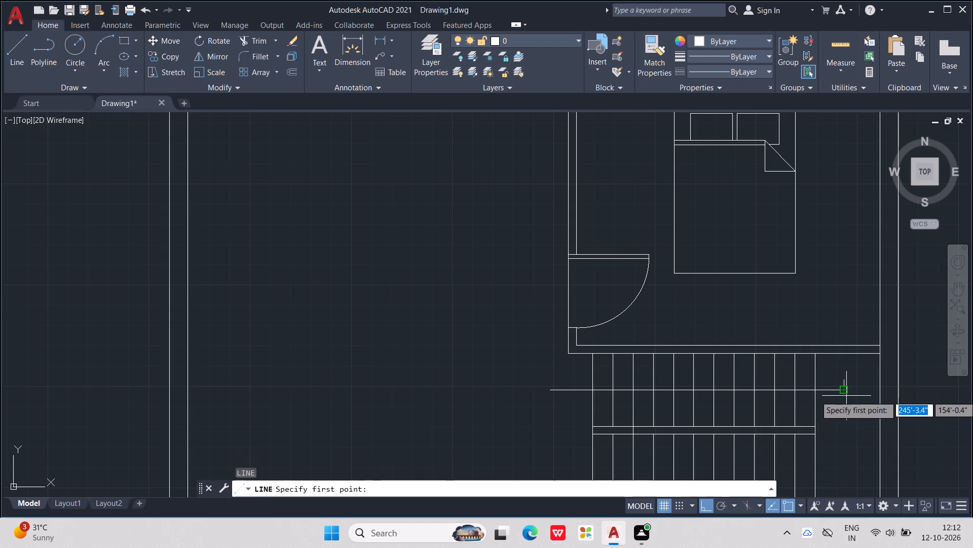
pyautogui.click(844, 391)
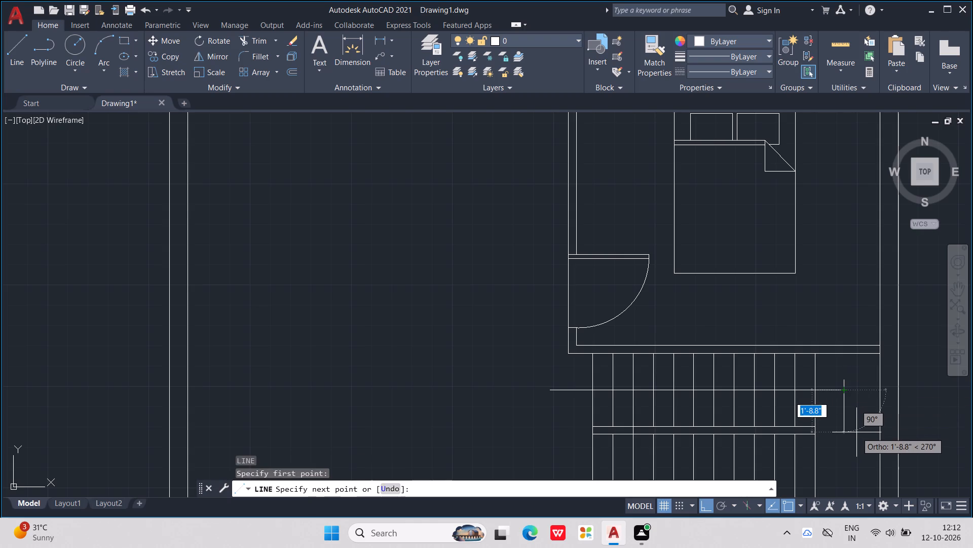
pyautogui.write('5"')
pyautogui.press('Return')
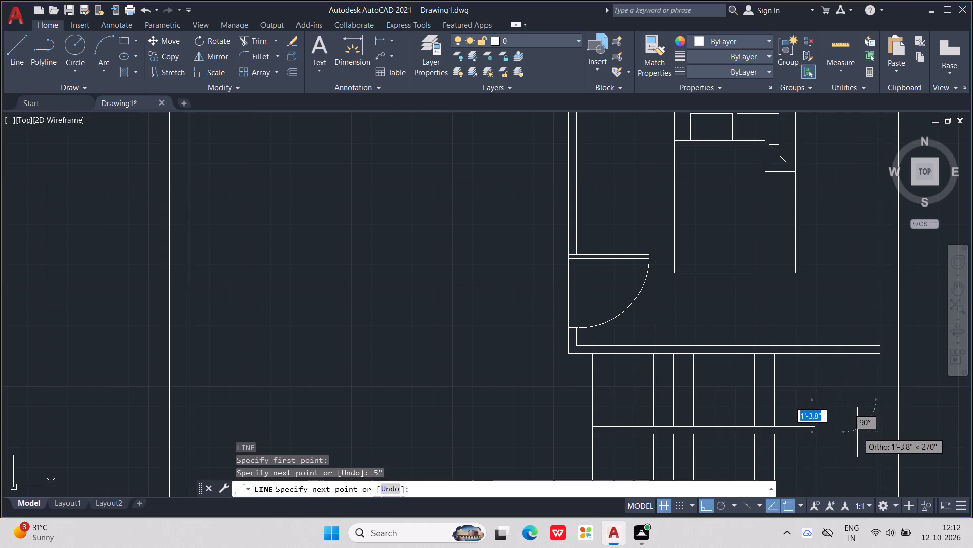
pyautogui.press('Escape')
pyautogui.press('Escape')
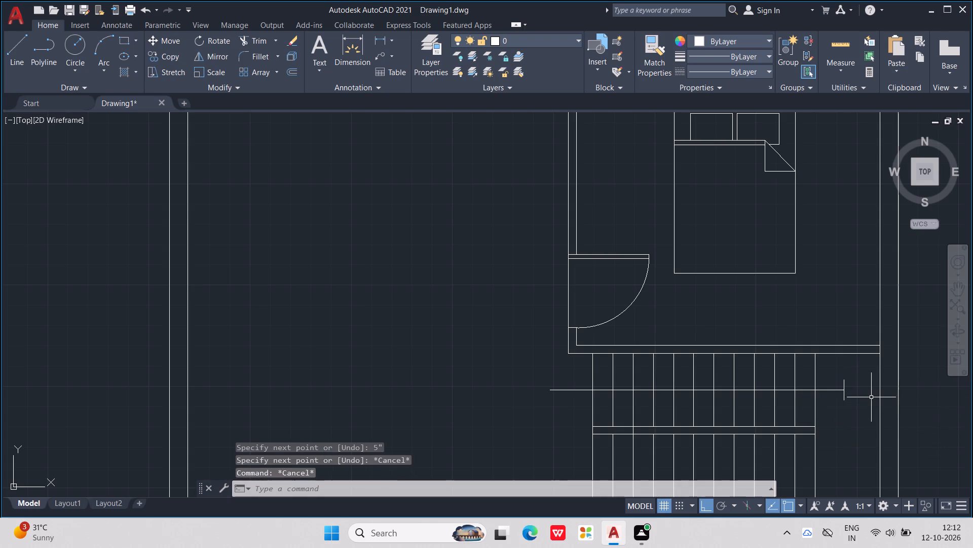
# Turn ortho off and close the triangular arrowhead with two slanted lines about 11" long, meeting at a tip toward the outer wall.
pyautogui.press('l')
pyautogui.press('Return')
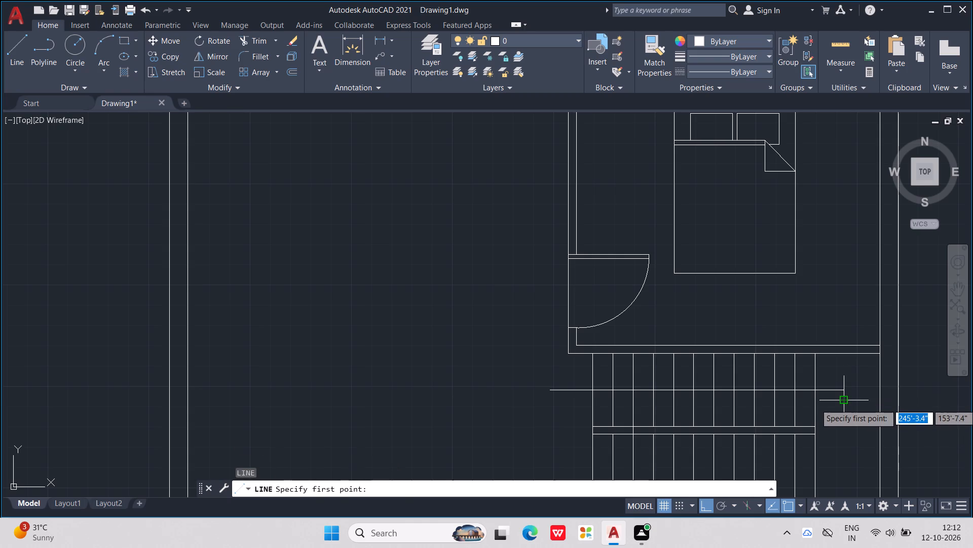
pyautogui.click(847, 404)
pyautogui.press('F8')
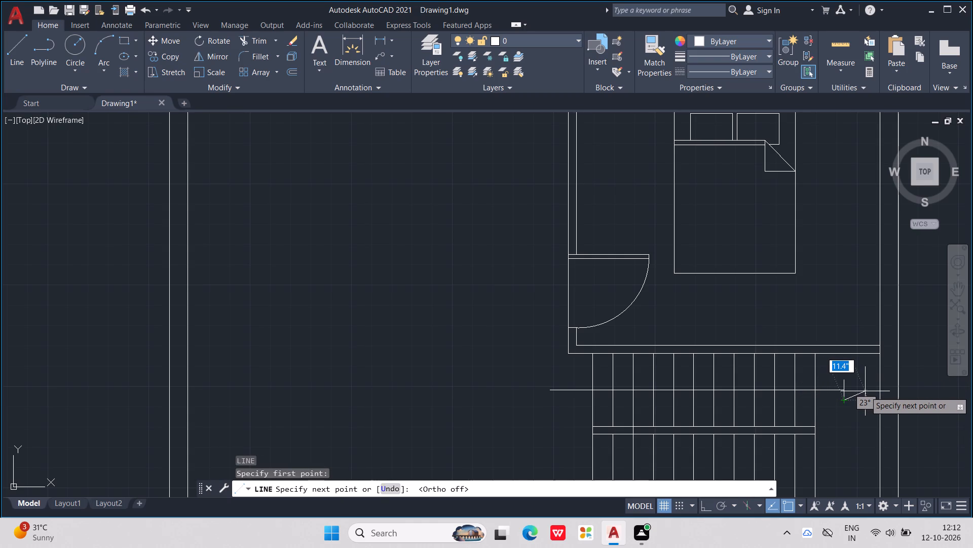
pyautogui.click(865, 390)
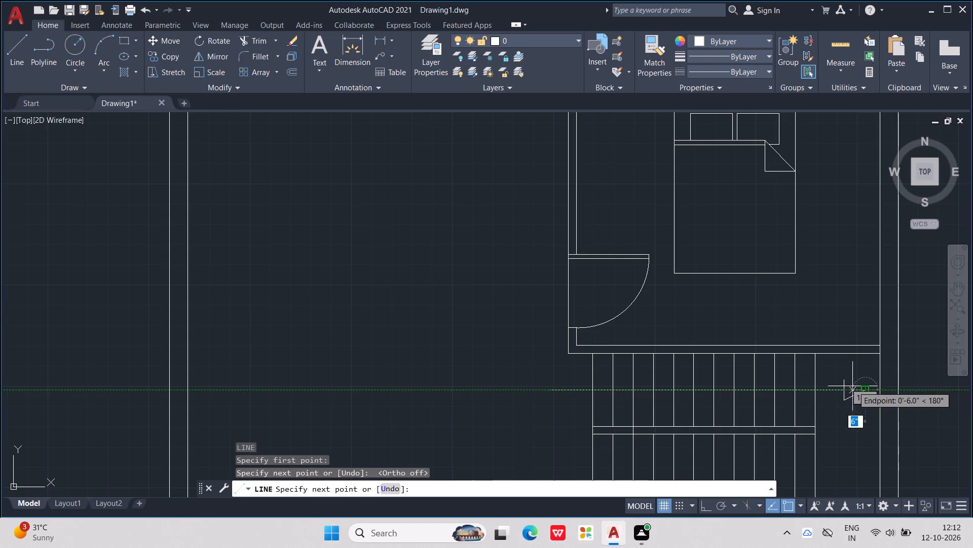
pyautogui.click(847, 381)
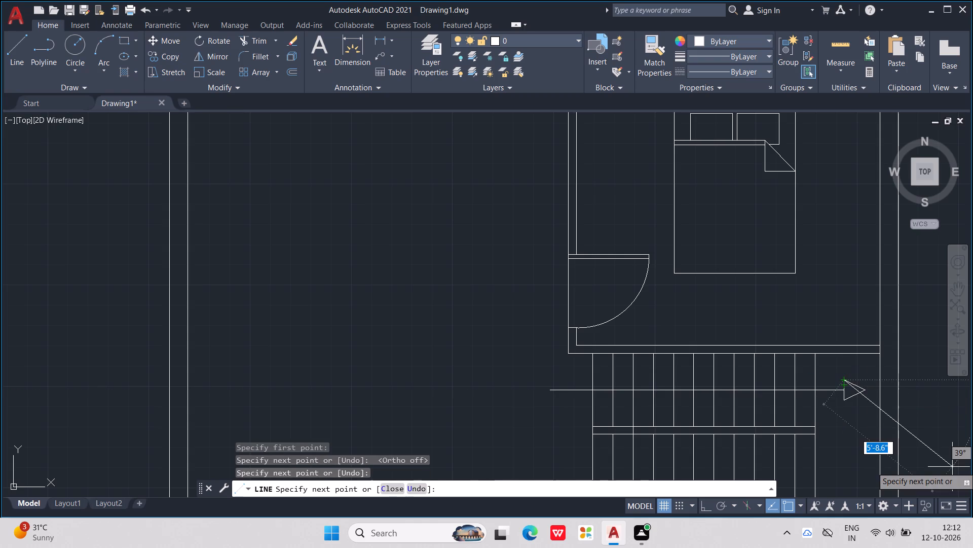
pyautogui.press('Escape')
# Move the complete arrow, direction line and head, about 5" down toward the divider between the stair flights.
pyautogui.scroll(-1, 928, 434)
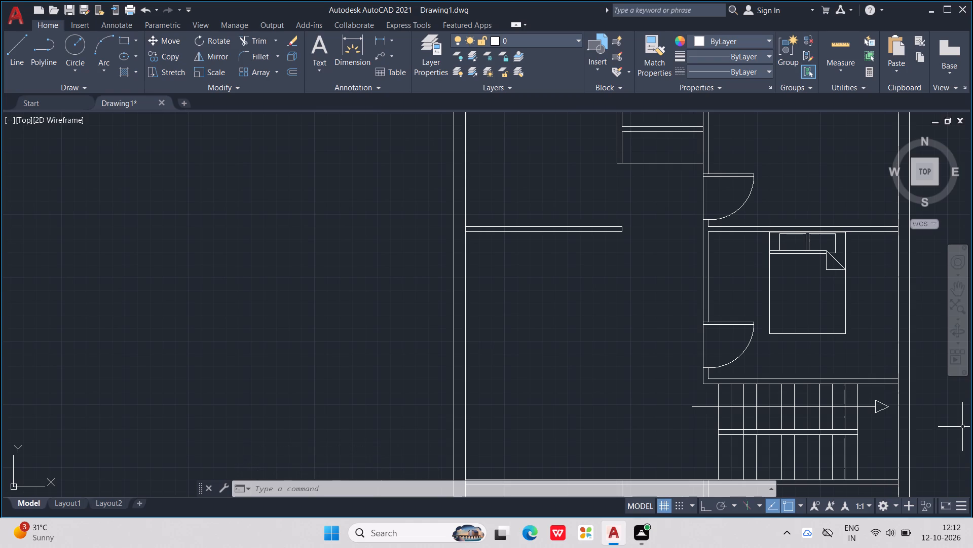
pyautogui.scroll(-1, 959, 412)
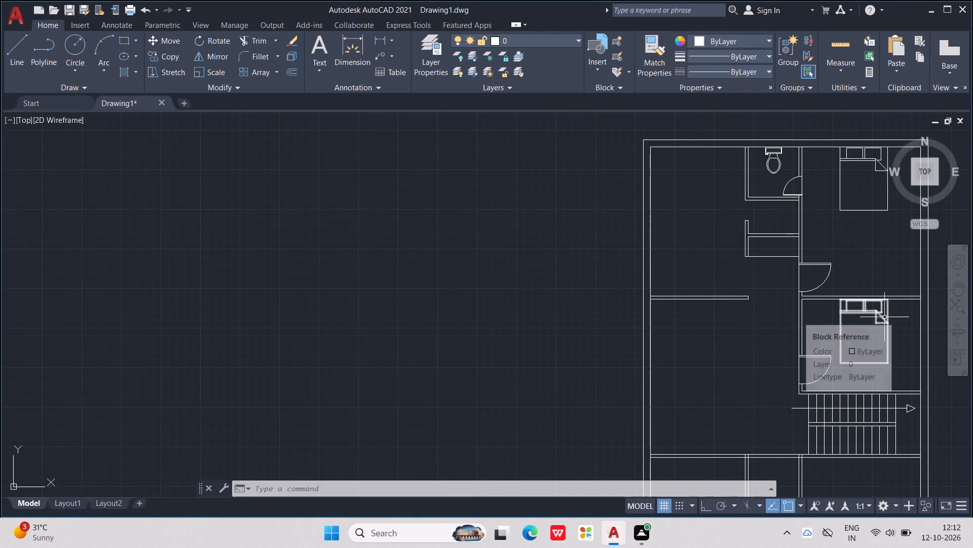
pyautogui.scroll(1, 884, 430)
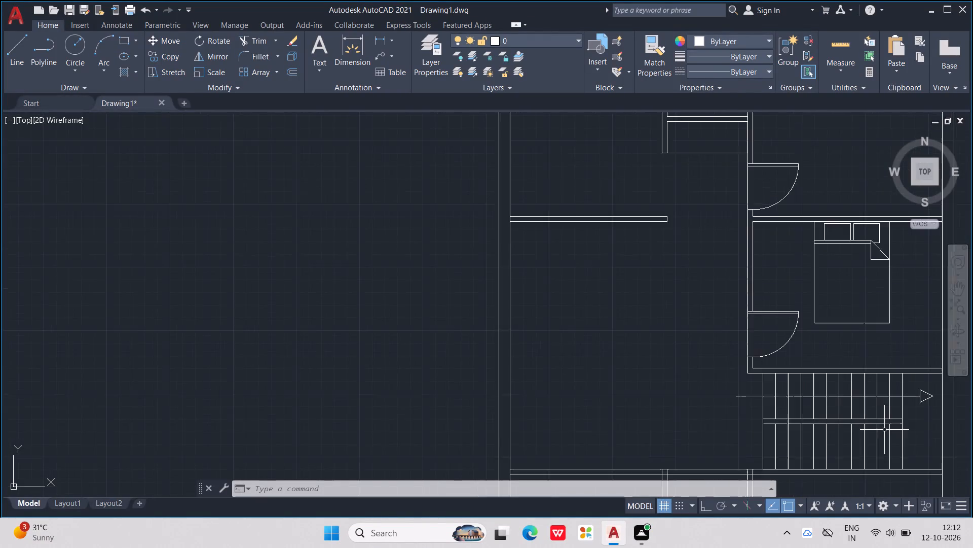
pyautogui.scroll(1, 884, 427)
pyautogui.moveTo(884, 391); pyautogui.dragTo(726, 282, button='middle')
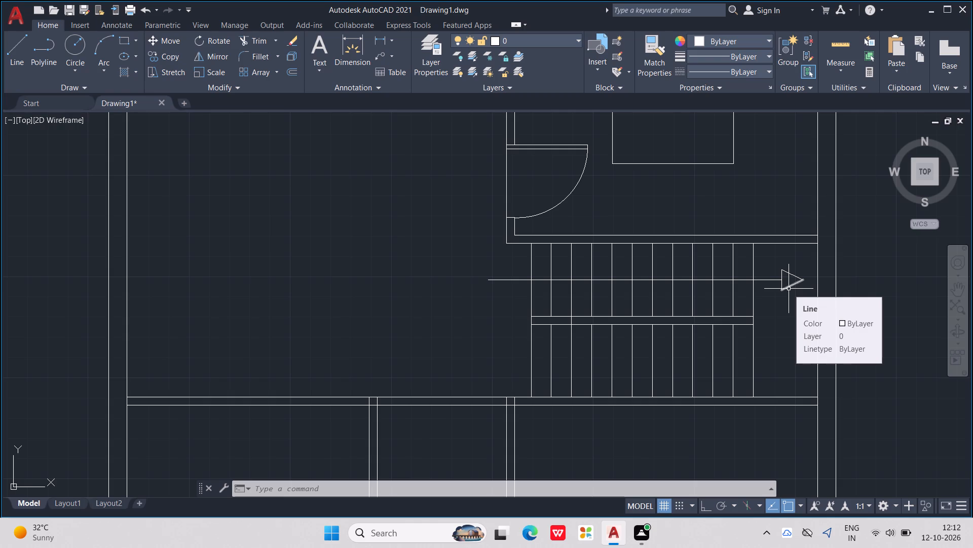
pyautogui.moveTo(770, 288); pyautogui.dragTo(777, 283)
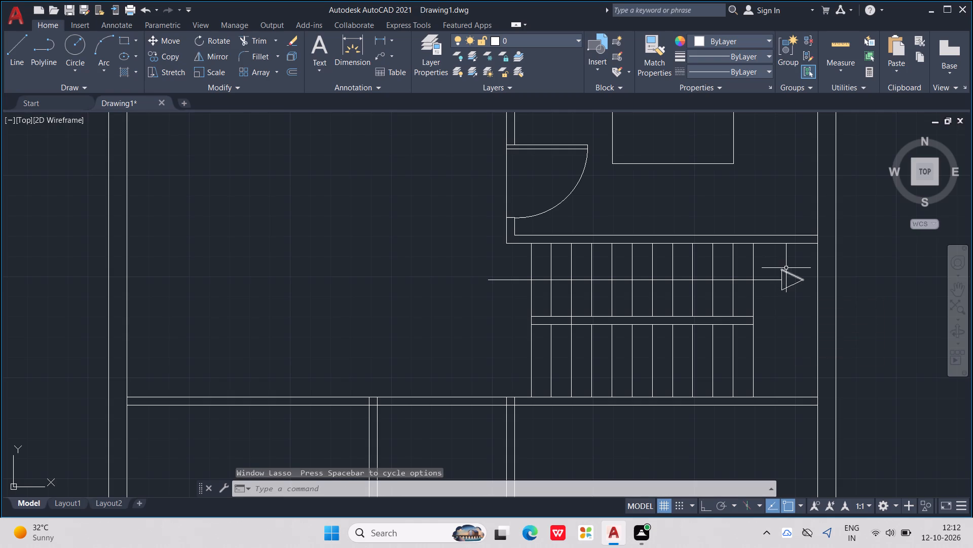
pyautogui.moveTo(779, 266); pyautogui.dragTo(772, 323)
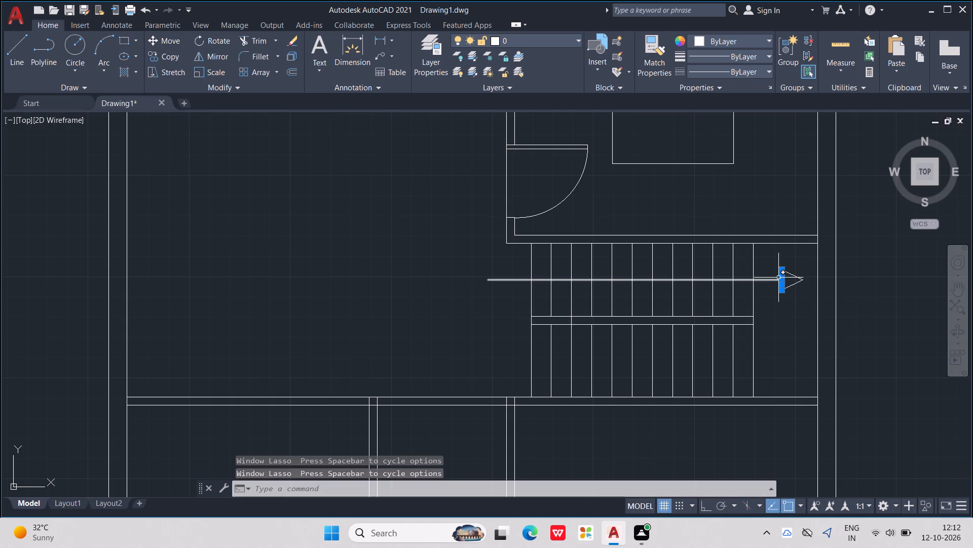
pyautogui.click(810, 277)
pyautogui.moveTo(801, 271); pyautogui.dragTo(792, 276)
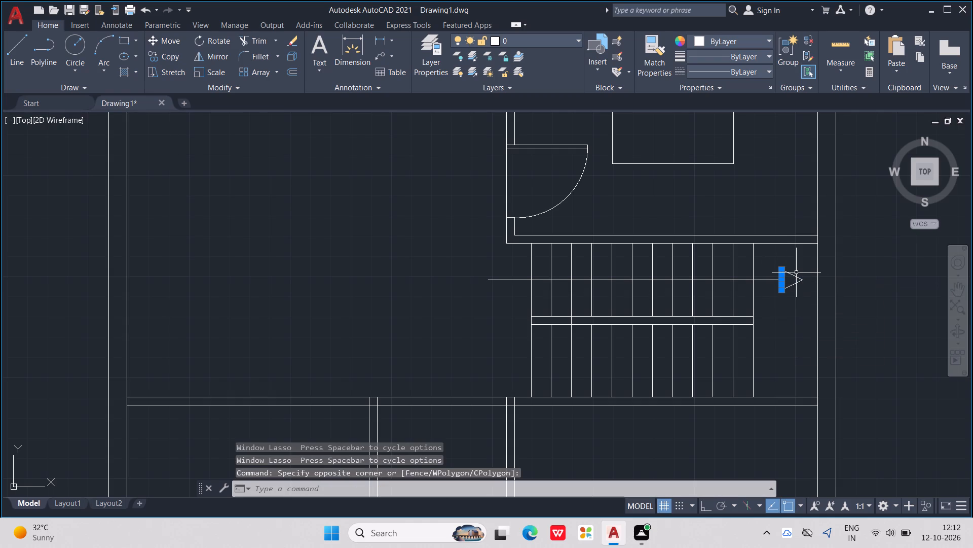
pyautogui.keyDown('ctrl'); pyautogui.click(796, 272); pyautogui.keyUp('ctrl')
pyautogui.keyDown('ctrl'); pyautogui.click(795, 275); pyautogui.keyUp('ctrl')
pyautogui.keyDown('ctrl'); pyautogui.click(795, 277); pyautogui.keyUp('ctrl')
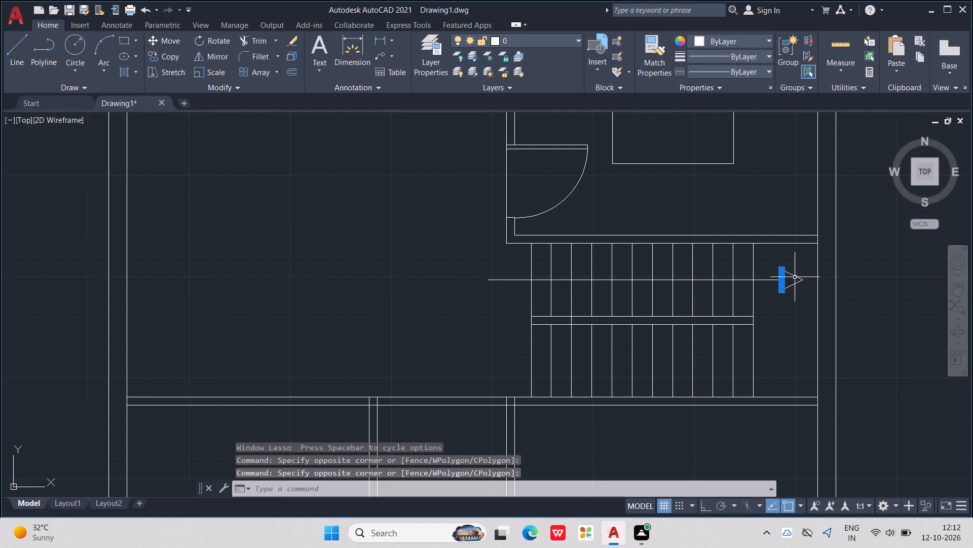
pyautogui.keyDown('ctrl'); pyautogui.click(763, 280); pyautogui.keyUp('ctrl')
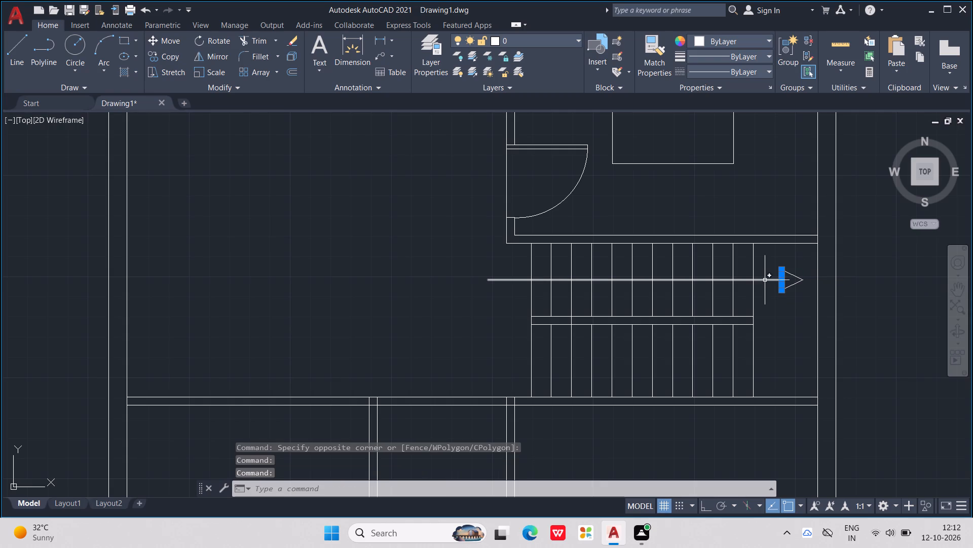
pyautogui.click(651, 280)
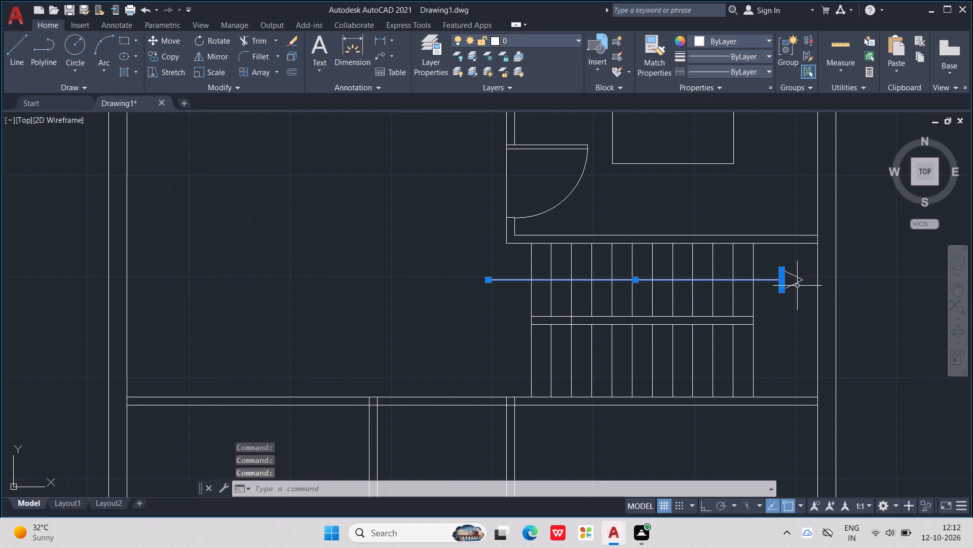
pyautogui.click(797, 286)
pyautogui.click(797, 278)
pyautogui.scroll(3, 789, 282)
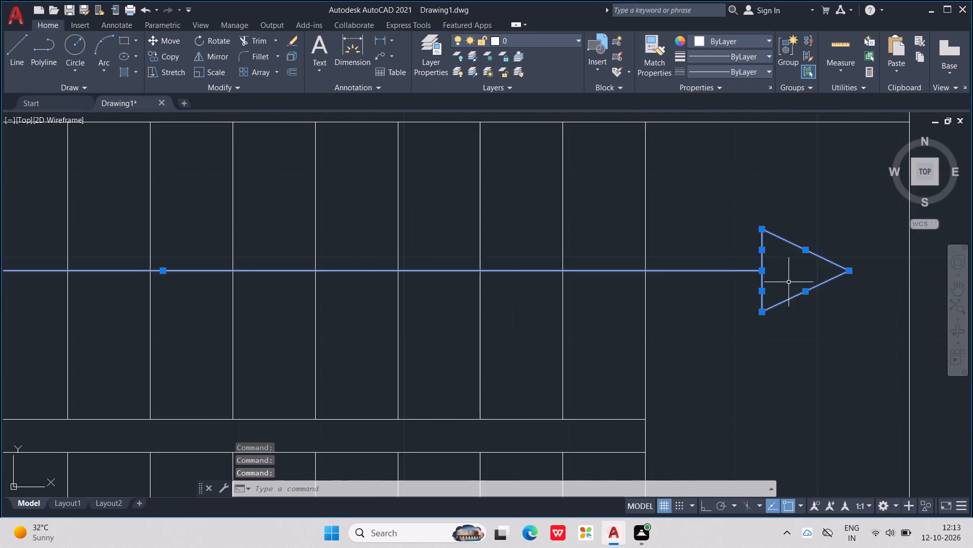
pyautogui.scroll(3, 789, 282)
pyautogui.scroll(-6, 789, 282)
pyautogui.press('m')
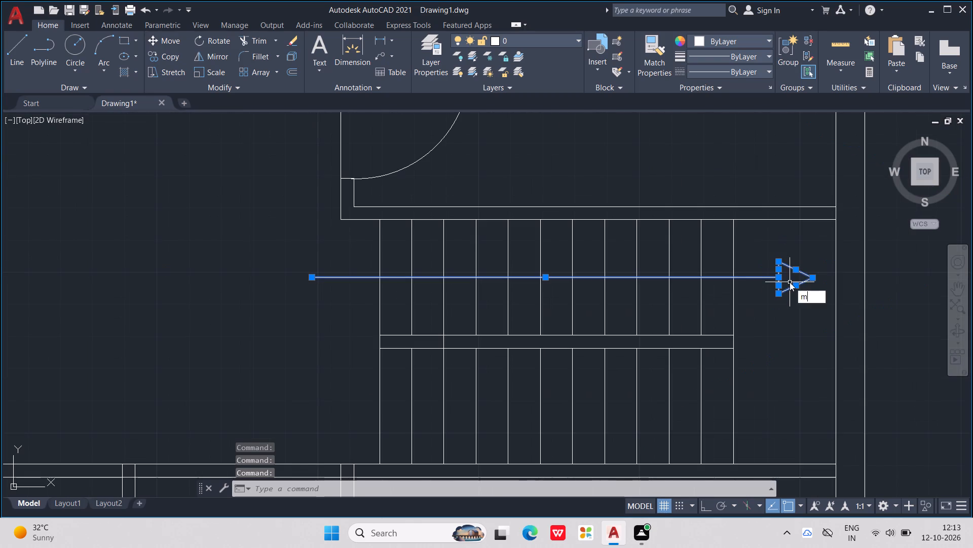
pyautogui.press('Return')
pyautogui.moveTo(759, 278); pyautogui.dragTo(757, 291)
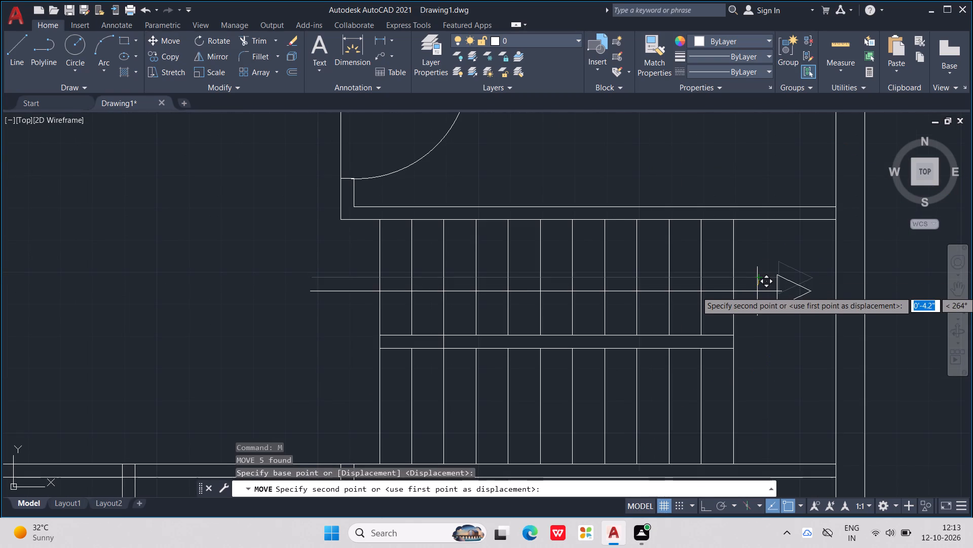
pyautogui.moveTo(757, 291); pyautogui.dragTo(761, 296)
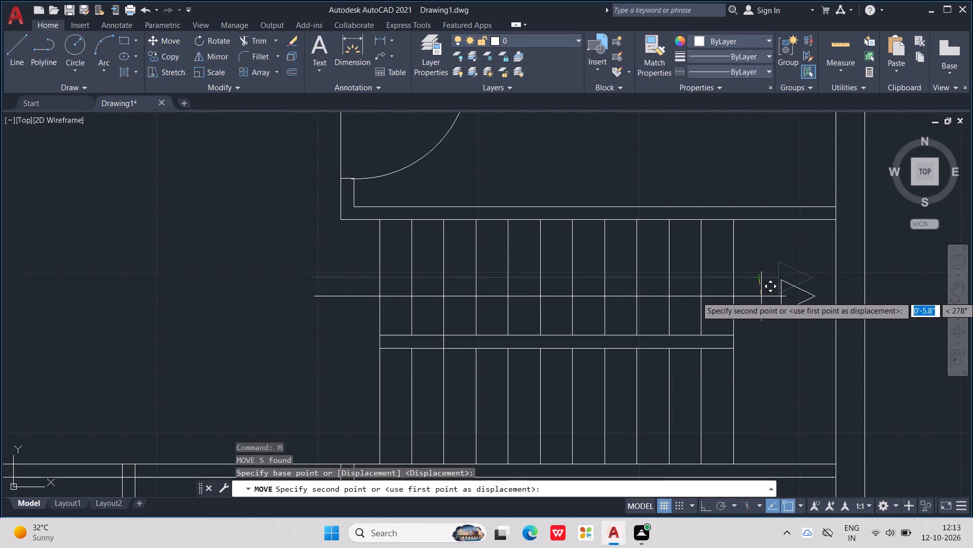
pyautogui.moveTo(761, 296); pyautogui.dragTo(758, 295)
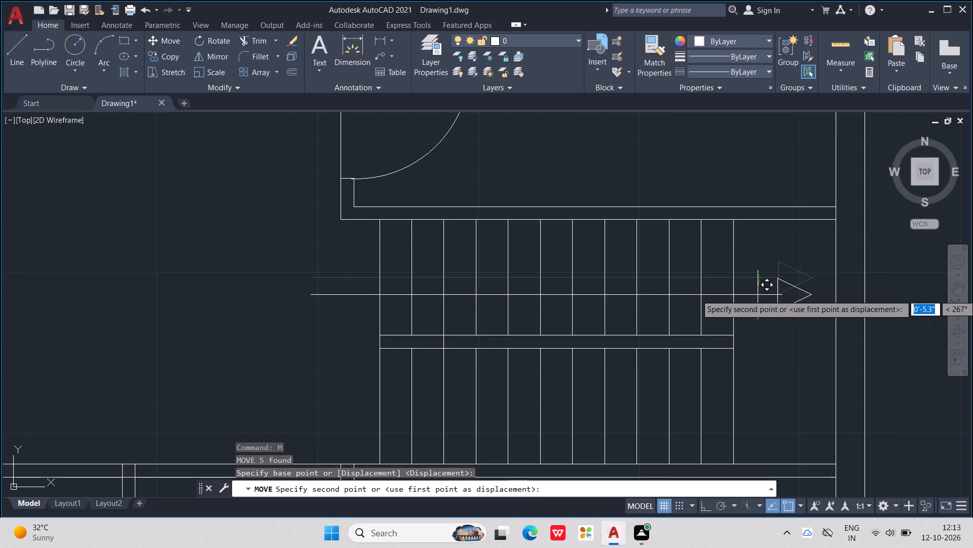
pyautogui.moveTo(758, 295); pyautogui.dragTo(758, 295)
pyautogui.click(758, 295)
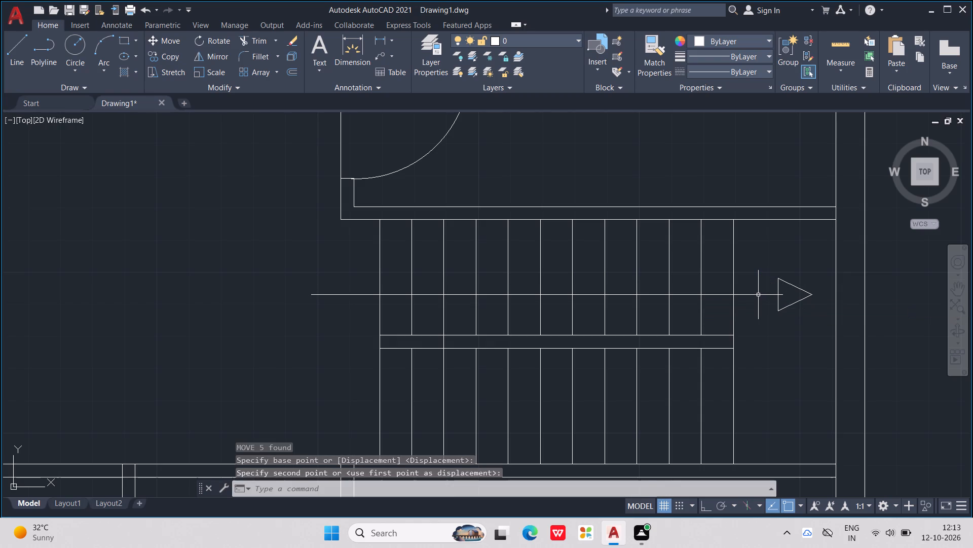
pyautogui.press('Escape')
pyautogui.press('Escape')
pyautogui.press('Escape')
pyautogui.press('Escape')
pyautogui.press('Escape')
pyautogui.press('Escape')
pyautogui.press('Escape')
pyautogui.press('Escape')
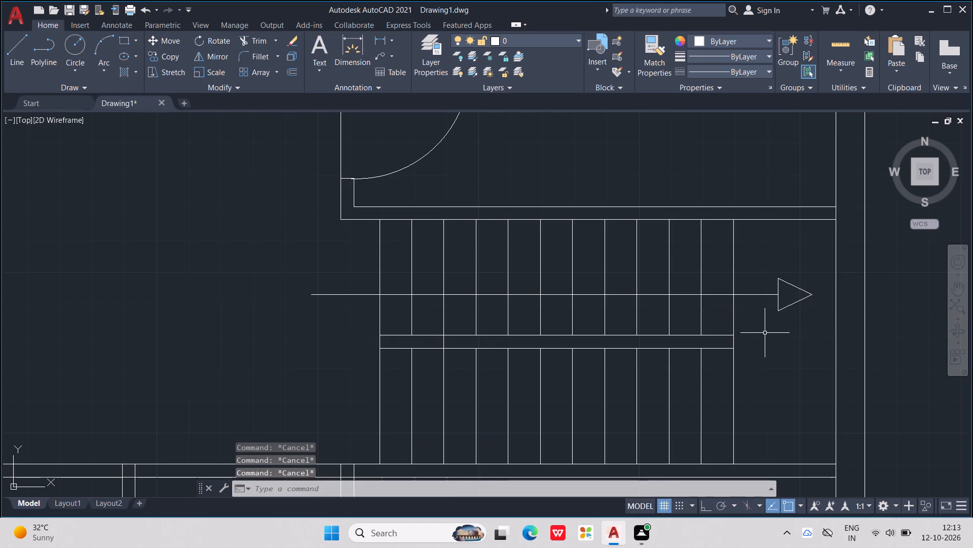
pyautogui.press('Escape')
pyautogui.press('Escape')
# With ortho on, draw a horizontal line 11'-10" long across the upper flight, from the first tread line to the outer wall's inner face.
pyautogui.press('l')
pyautogui.press('Return')
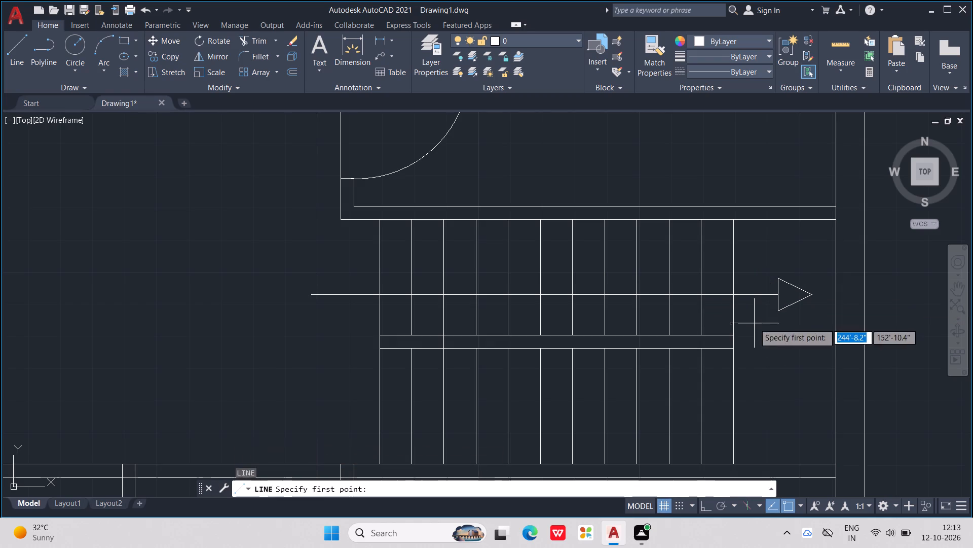
pyautogui.click(382, 255)
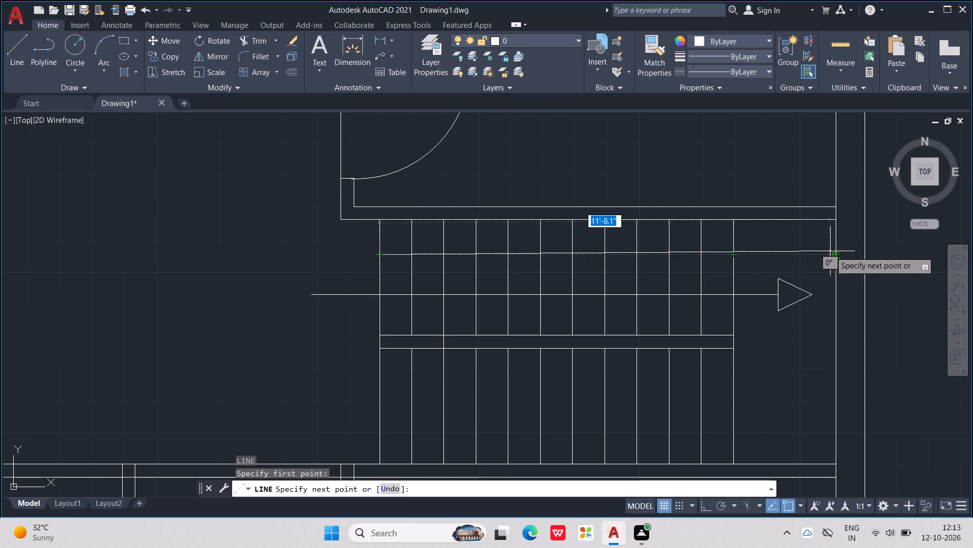
pyautogui.press('F8')
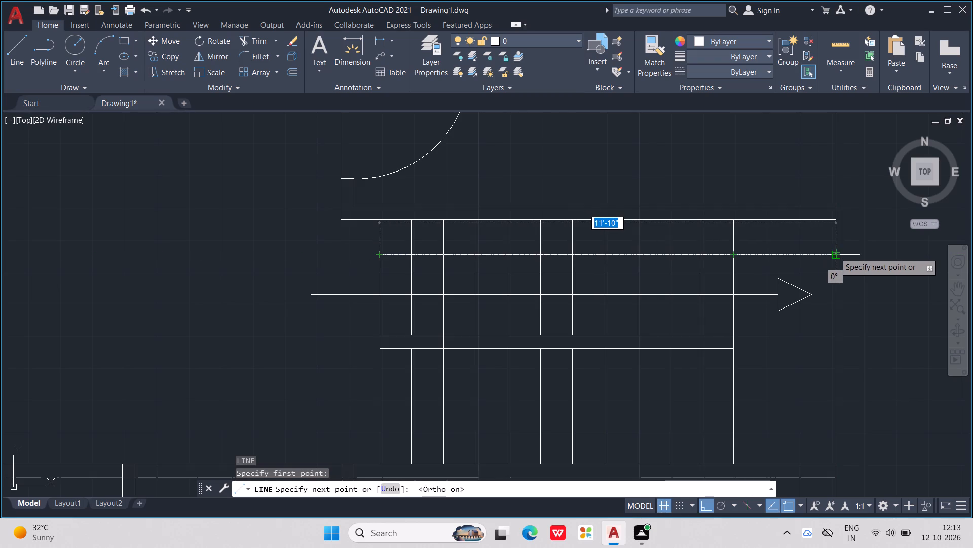
pyautogui.click(835, 253)
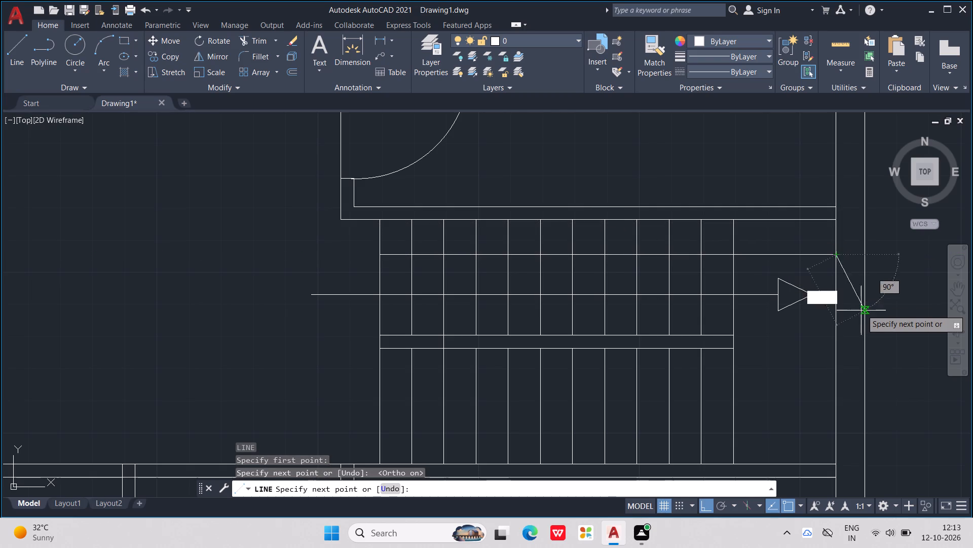
pyautogui.press('Escape')
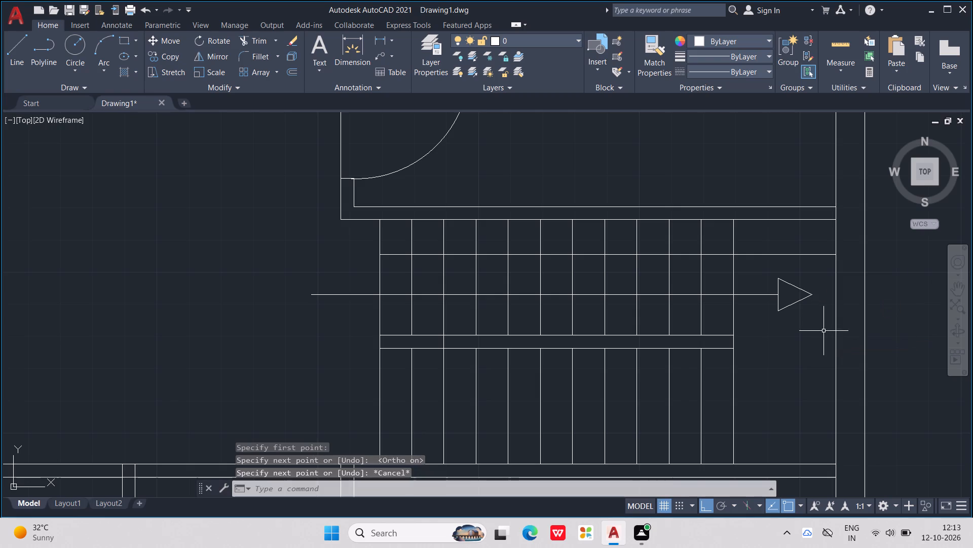
# Draw a vertical line about 6'-4" long through the landing beside the outer wall, from the lower wall line up to the upper partition.
pyautogui.press('l')
pyautogui.press('Return')
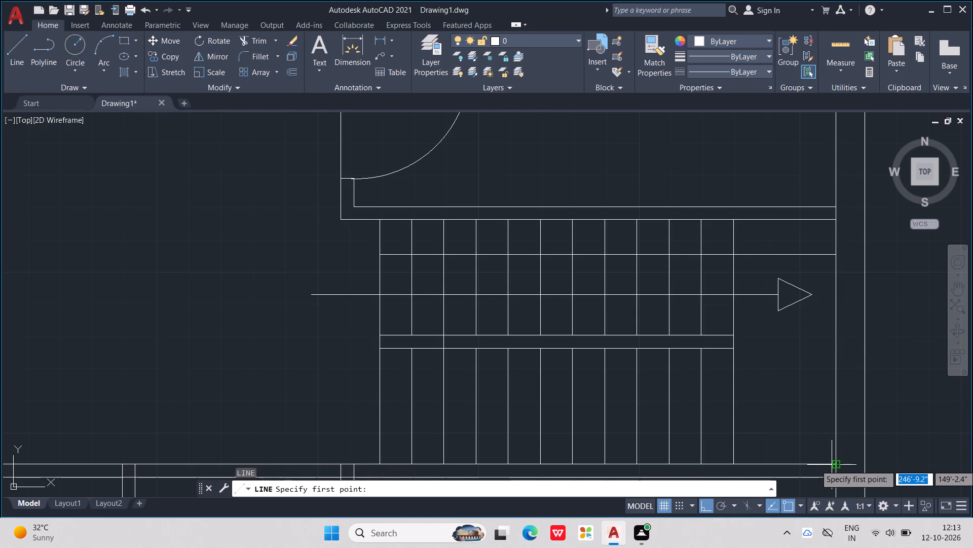
pyautogui.click(832, 465)
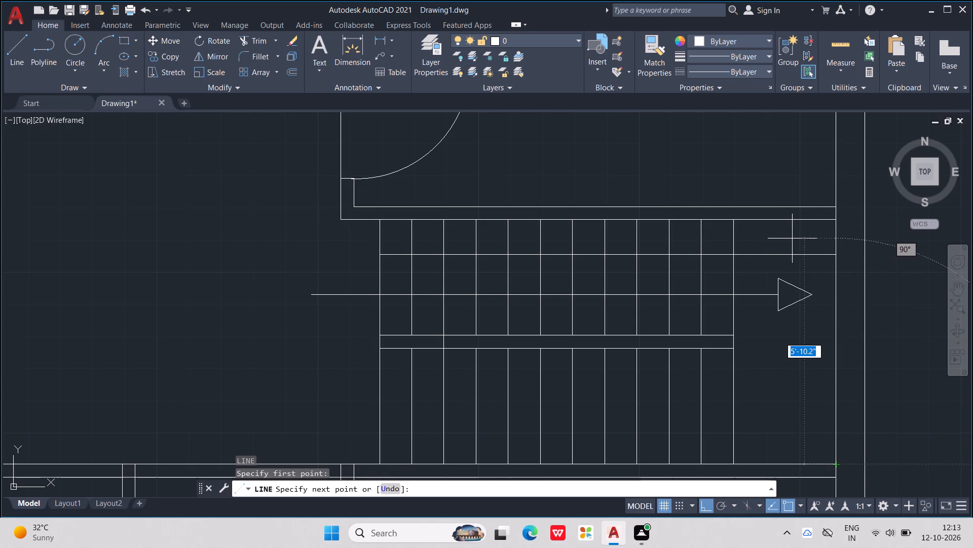
pyautogui.hotkey('ctrl', 'z')
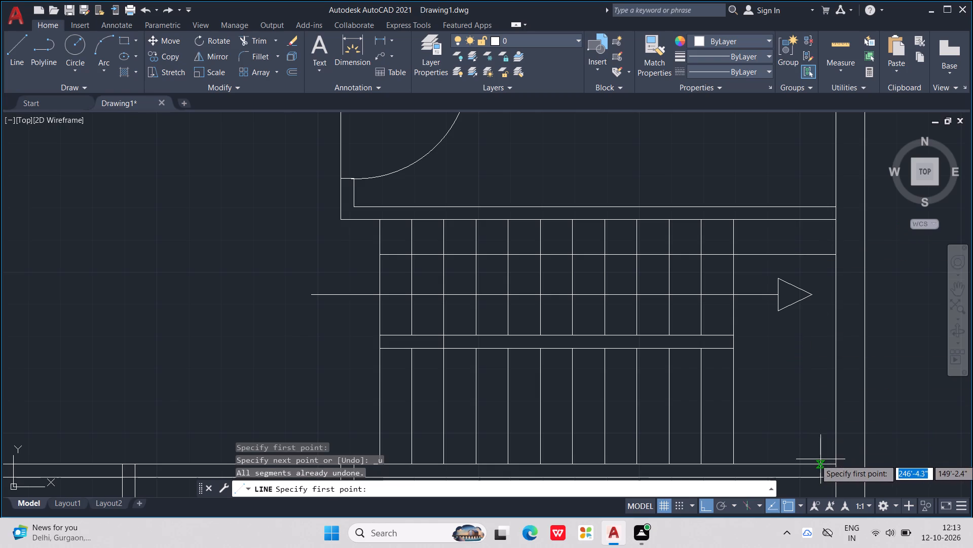
pyautogui.click(820, 460)
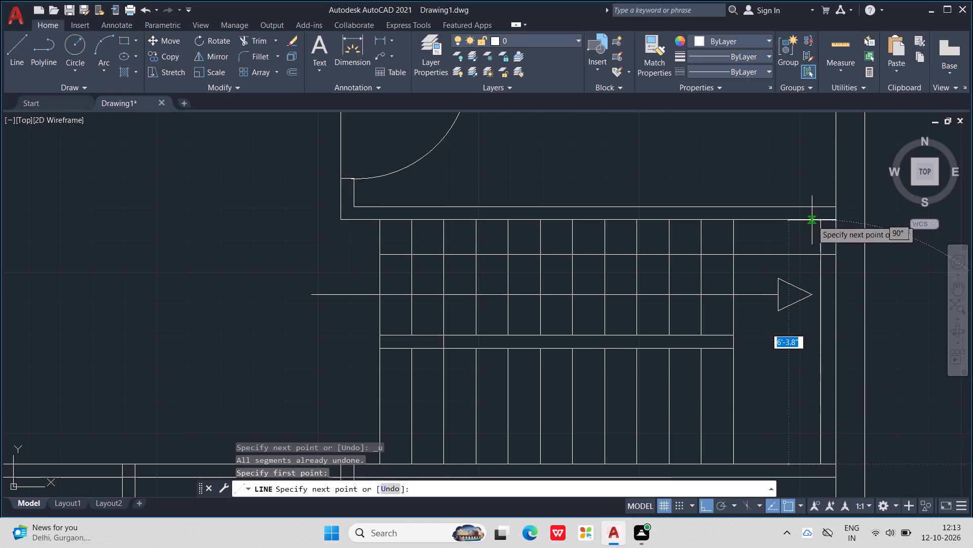
pyautogui.click(824, 222)
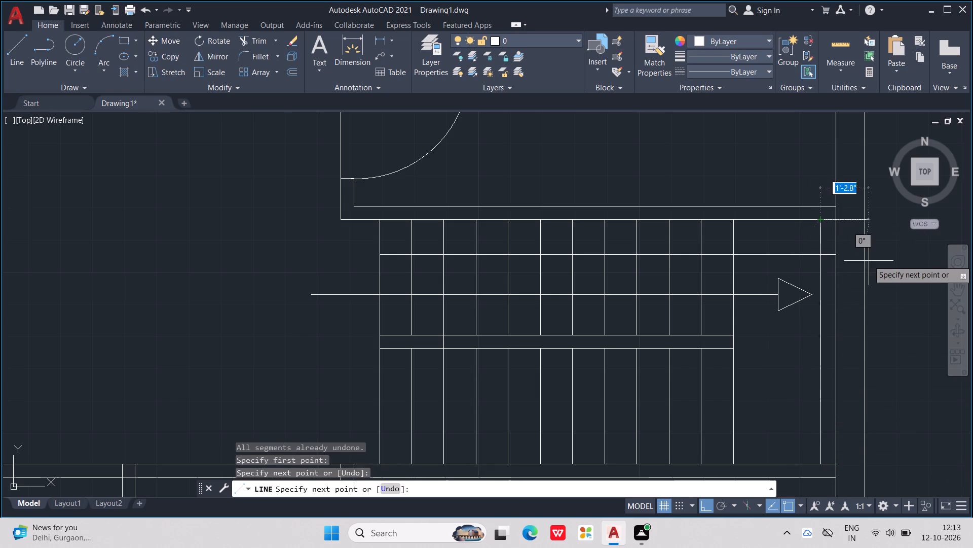
pyautogui.press('Escape')
pyautogui.press('Escape')
pyautogui.press('Escape')
pyautogui.press('Escape')
pyautogui.press('Escape')
pyautogui.press('Escape')
pyautogui.press('Escape')
# Turn ortho off and draw an open arrowhead of two slanted strokes, each about 0.7" long, at the new horizontal line's outer-wall end.
pyautogui.press('l')
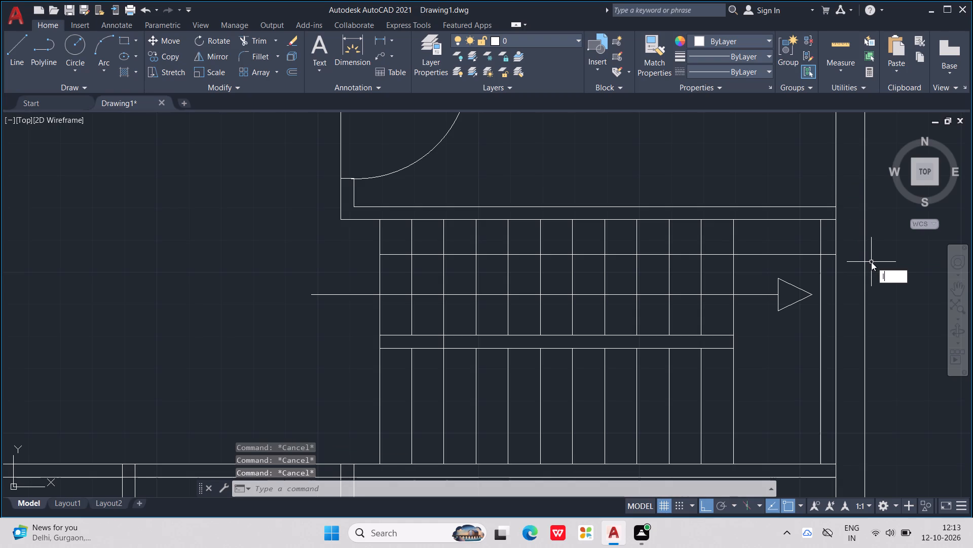
pyautogui.press('Return')
pyautogui.press('F8')
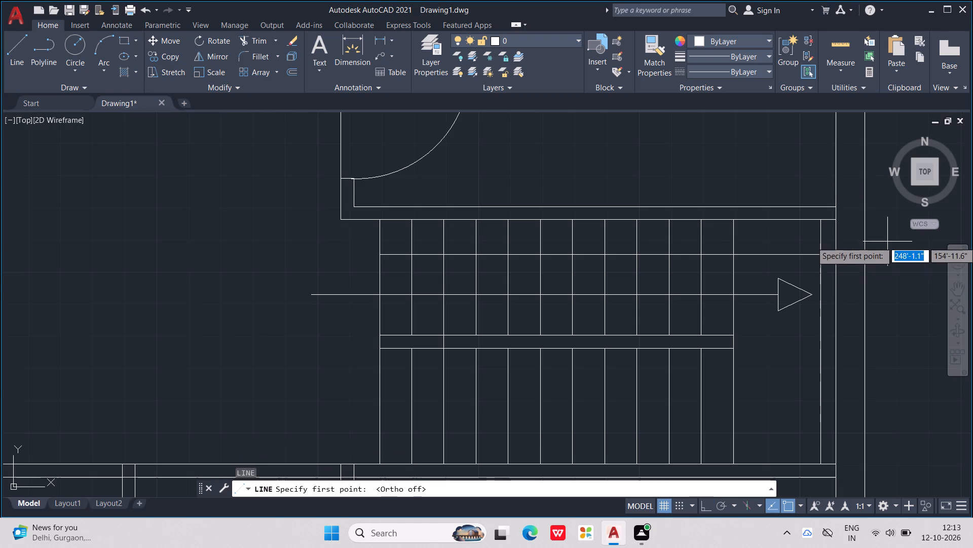
pyautogui.scroll(2, 859, 258)
pyautogui.scroll(6, 794, 255)
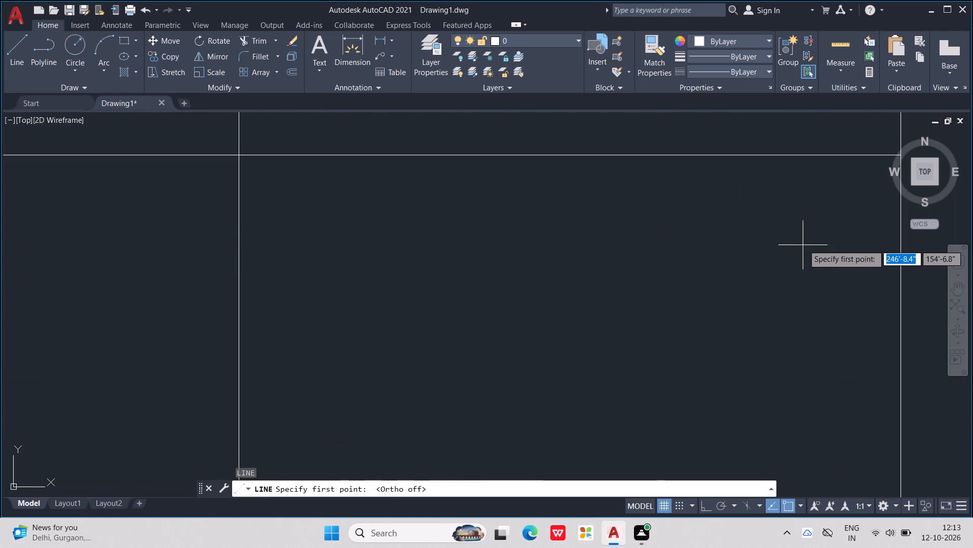
pyautogui.scroll(-1, 844, 202)
pyautogui.moveTo(844, 202); pyautogui.dragTo(752, 310, button='middle')
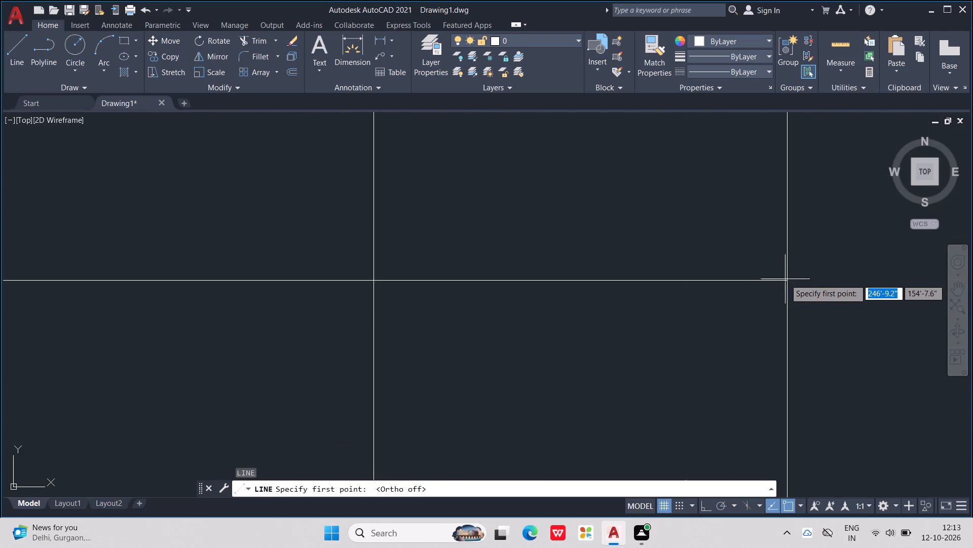
pyautogui.click(785, 282)
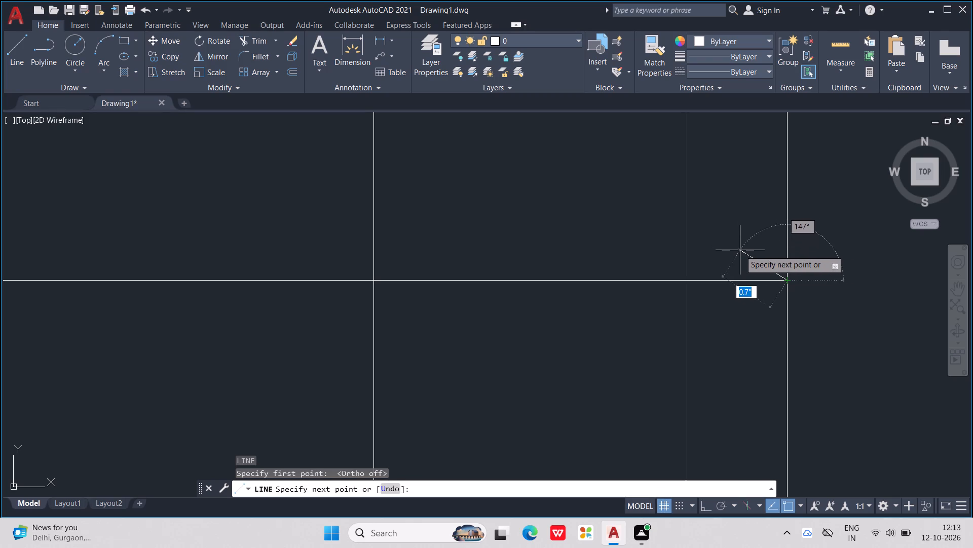
pyautogui.click(742, 252)
pyautogui.press('Escape')
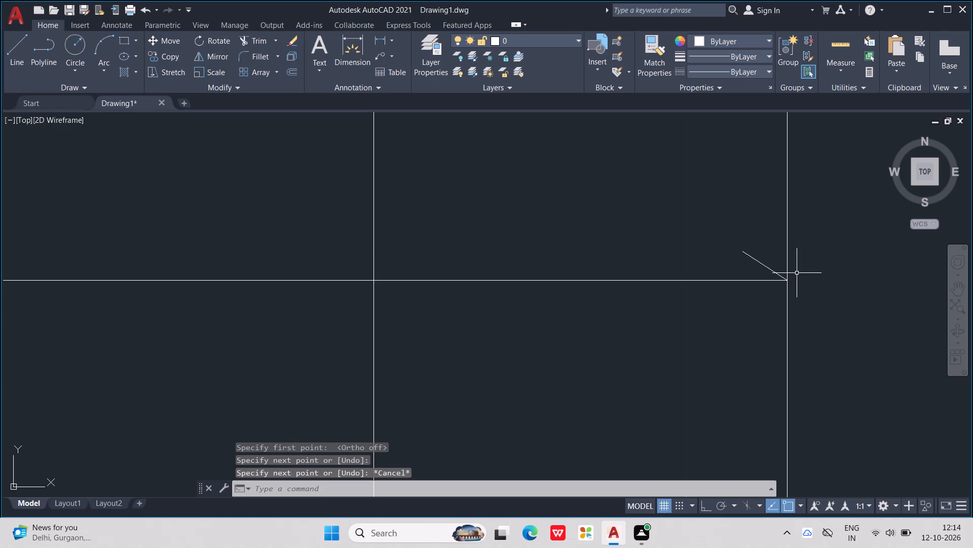
pyautogui.press('l')
pyautogui.press('Return')
pyautogui.click(787, 283)
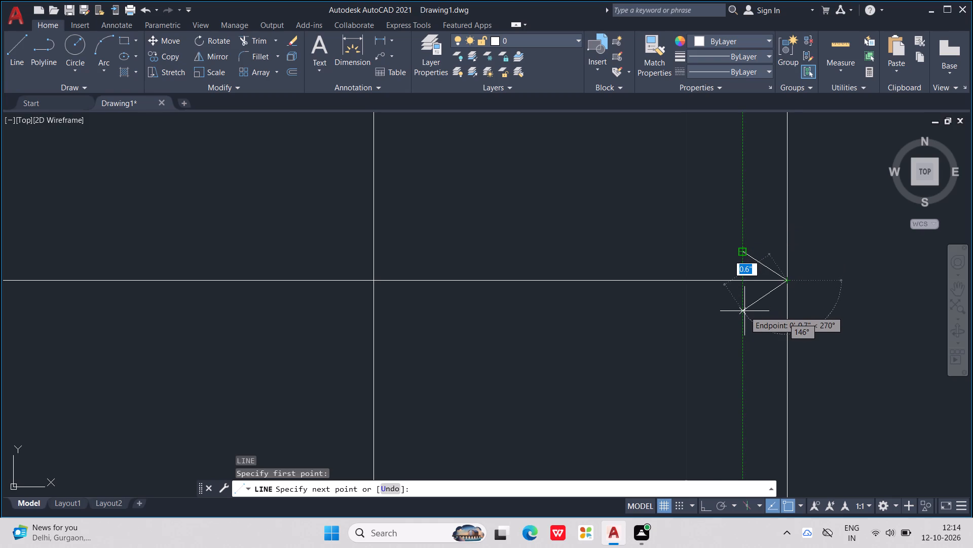
pyautogui.click(744, 312)
pyautogui.scroll(-2, 841, 319)
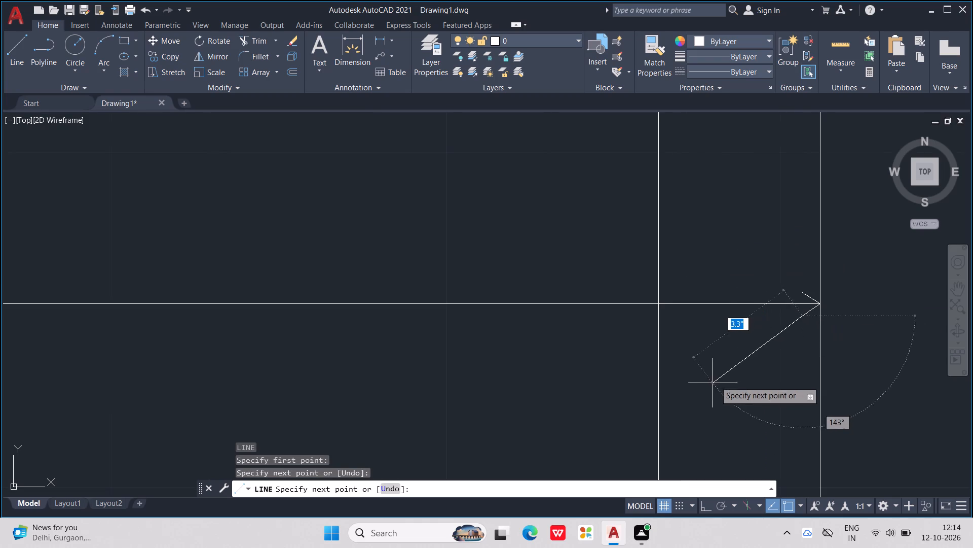
pyautogui.press('Escape')
# Draw an open arrowhead of two slanted strokes, each about 0.8" long, at the landing's vertical line's upper end against the partition.
pyautogui.scroll(-1, 708, 371)
pyautogui.moveTo(708, 370); pyautogui.dragTo(697, 315, button='middle')
pyautogui.scroll(-2, 697, 315)
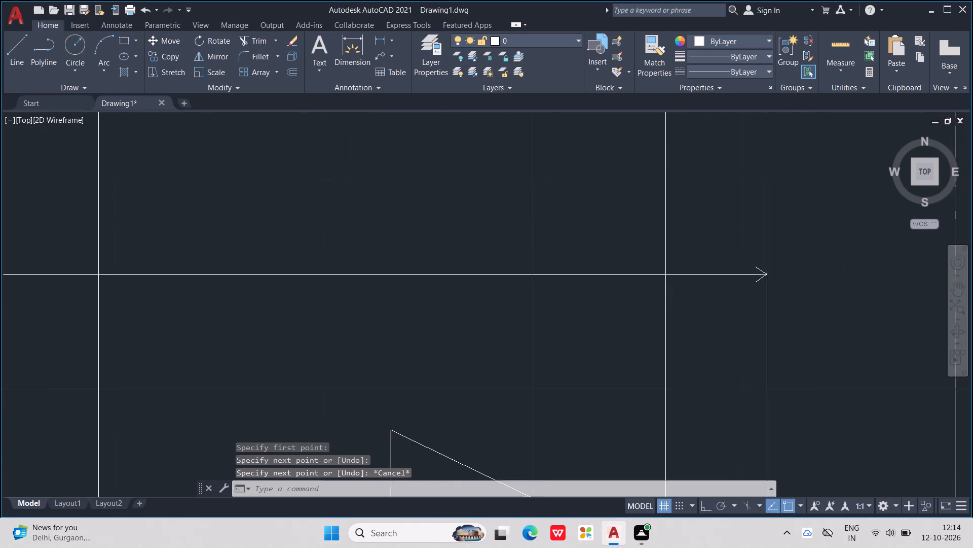
pyautogui.scroll(-2, 697, 315)
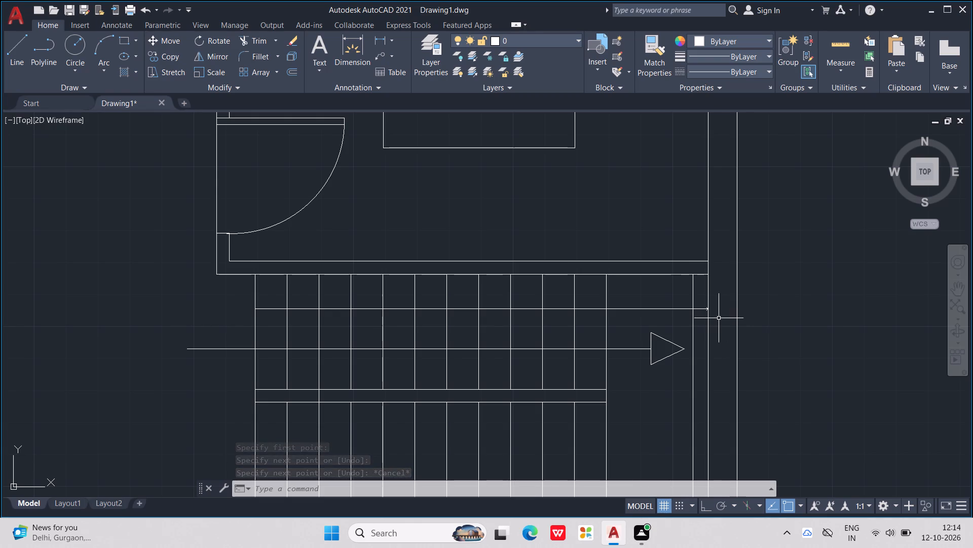
pyautogui.scroll(2, 715, 307)
pyautogui.press('l')
pyautogui.press('Return')
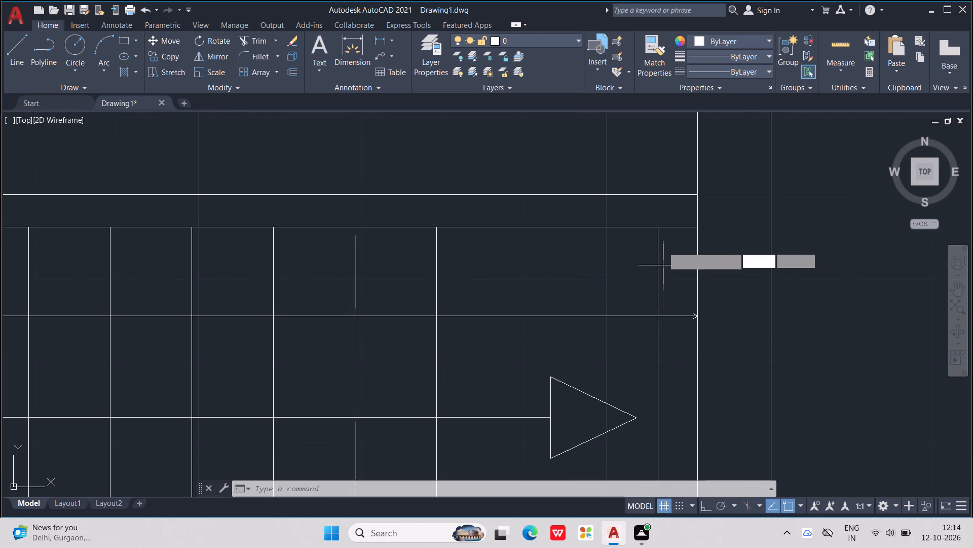
pyautogui.scroll(5, 660, 216)
pyautogui.click(645, 284)
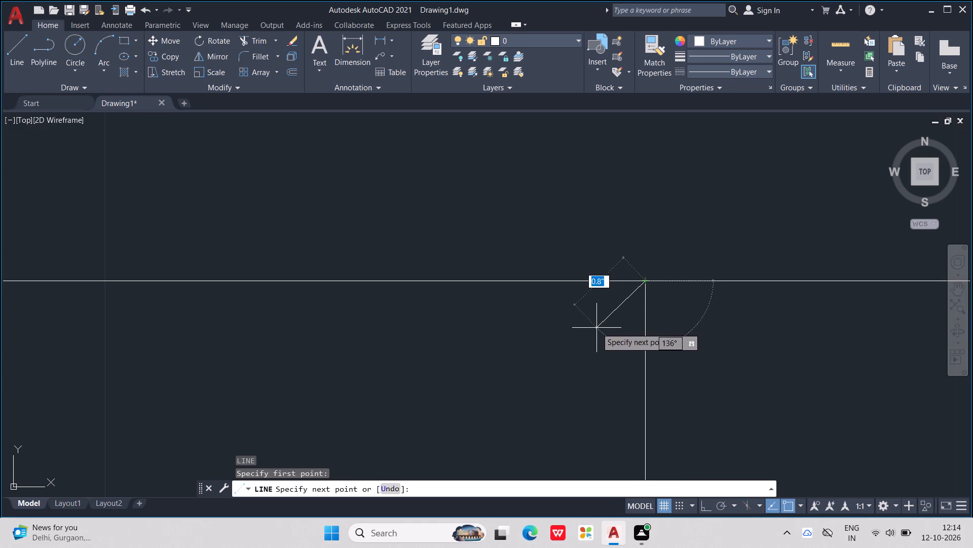
pyautogui.click(596, 328)
pyautogui.press('Escape')
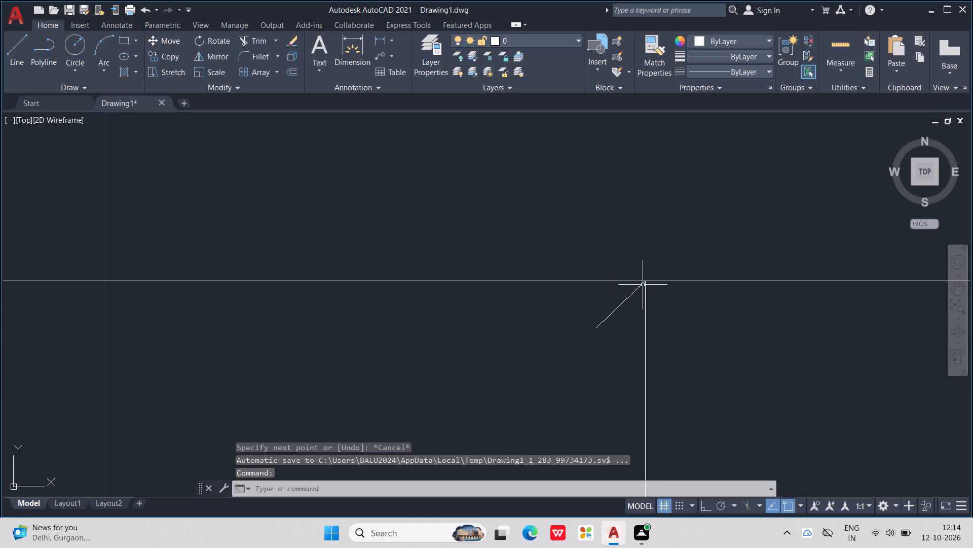
pyautogui.press('l')
pyautogui.press('Return')
pyautogui.click(643, 283)
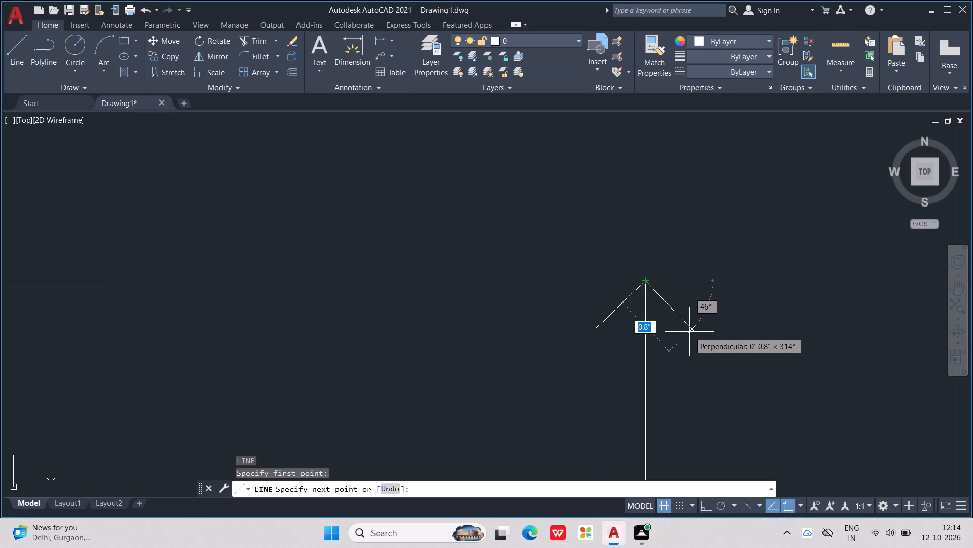
pyautogui.click(690, 330)
pyautogui.scroll(-3, 689, 320)
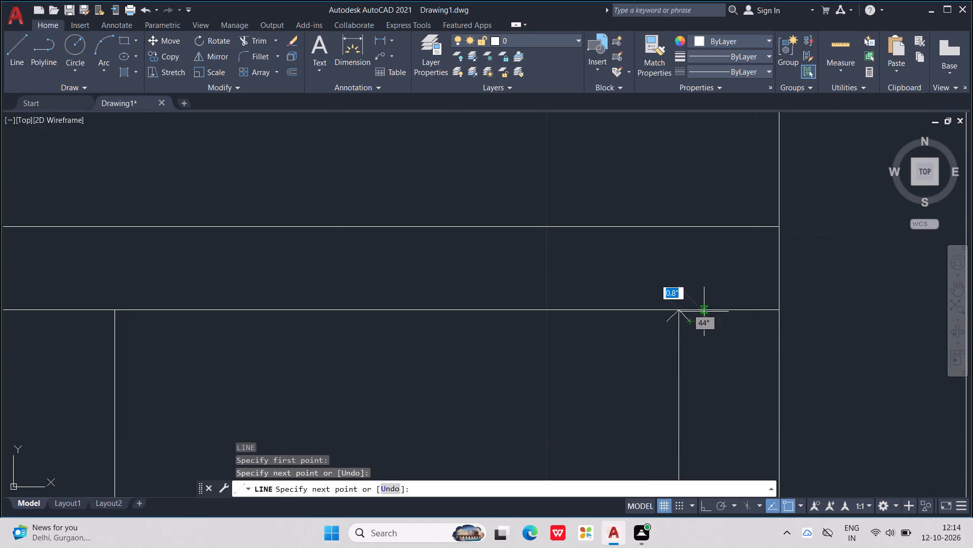
pyautogui.press('Escape')
# Draw a slanted arrowhead stroke about 0.8" long from the landing vertical line's lower end, rising toward the outer wall.
pyautogui.moveTo(746, 393); pyautogui.dragTo(717, 176, button='middle')
pyautogui.scroll(-2, 717, 176)
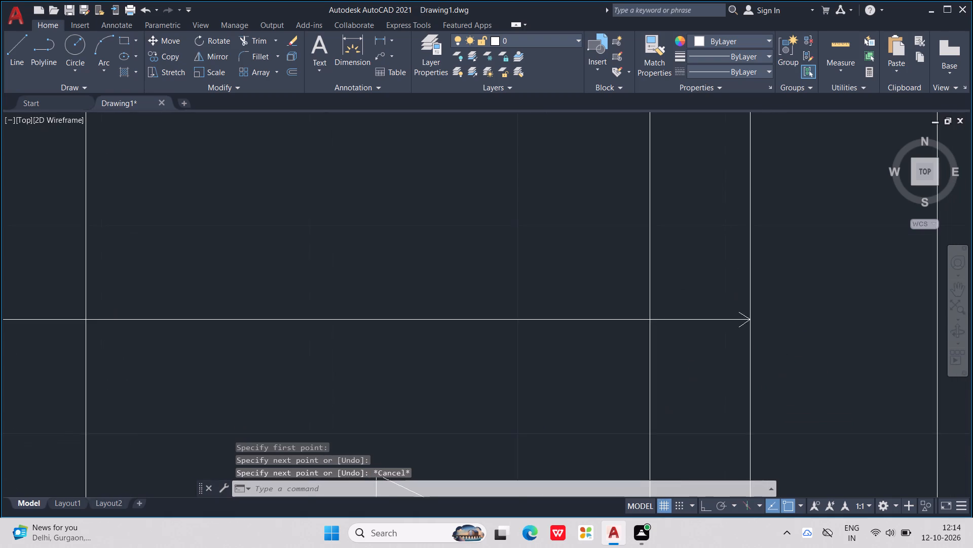
pyautogui.moveTo(745, 310); pyautogui.dragTo(747, 254, button='middle')
pyautogui.scroll(-2, 747, 252)
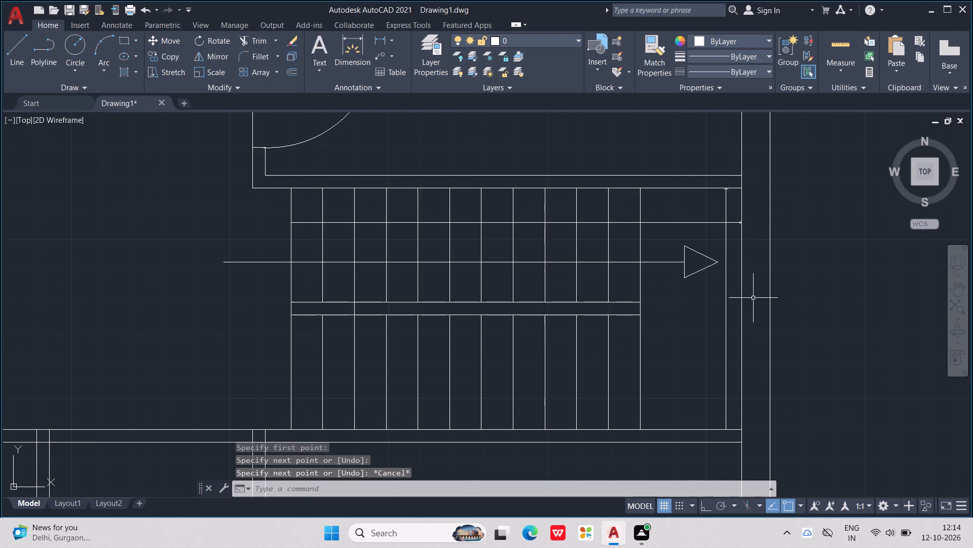
pyautogui.press('l')
pyautogui.press('Return')
pyautogui.scroll(2, 760, 368)
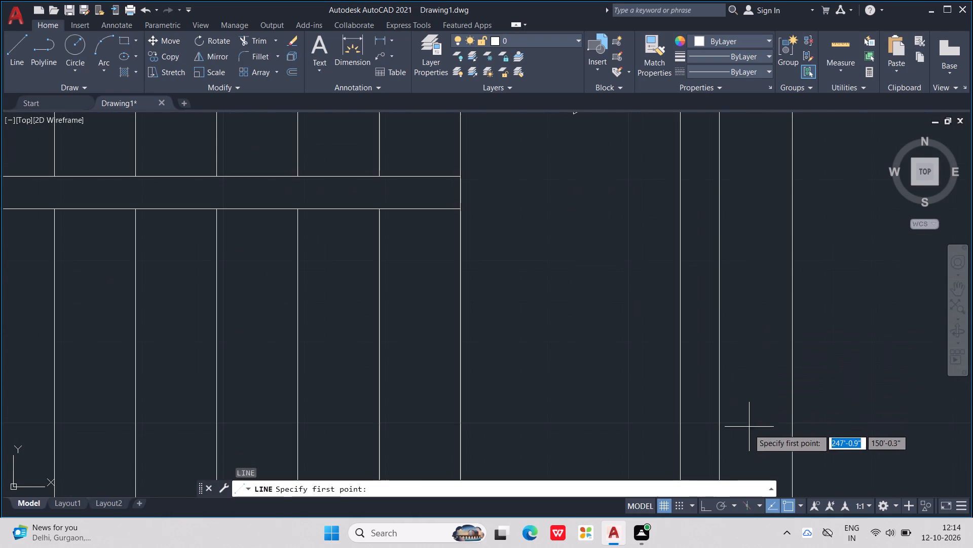
pyautogui.moveTo(745, 433); pyautogui.dragTo(745, 299, button='middle')
pyautogui.scroll(2, 714, 387)
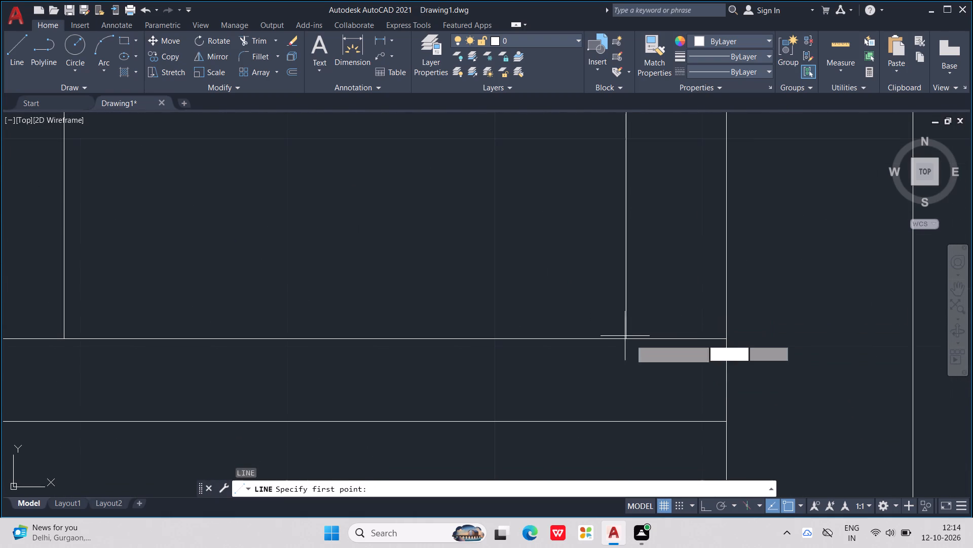
pyautogui.click(628, 338)
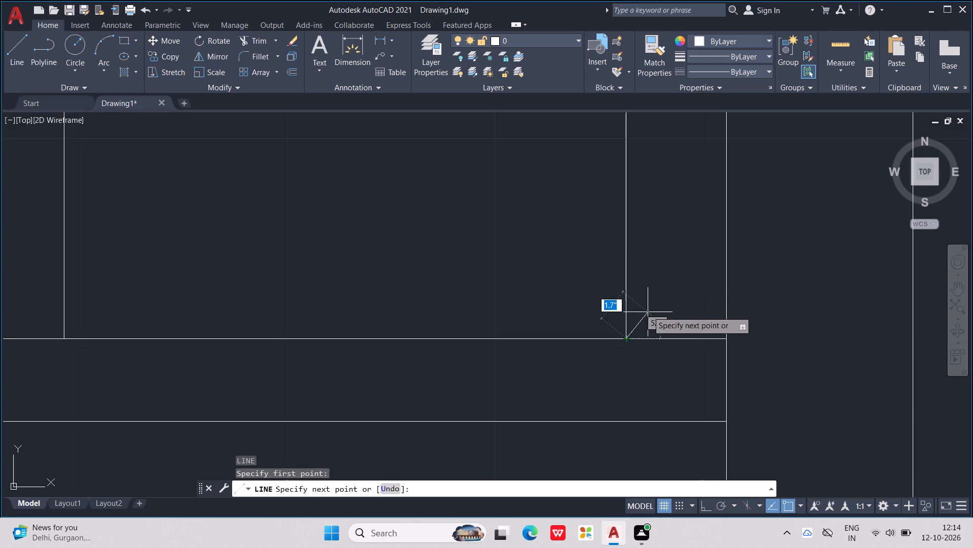
pyautogui.moveTo(643, 318); pyautogui.dragTo(638, 330, button='middle')
pyautogui.scroll(-1, 643, 318)
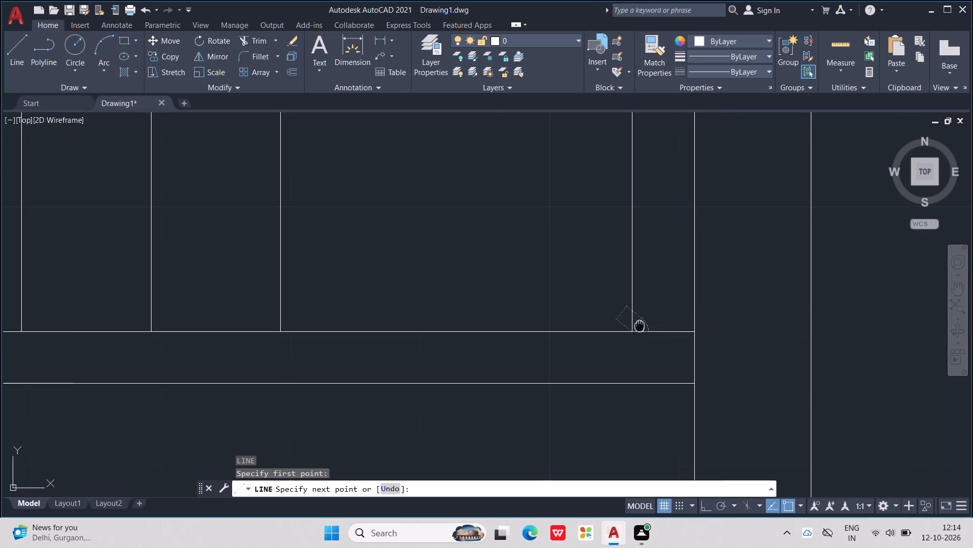
pyautogui.moveTo(638, 330); pyautogui.dragTo(633, 351, button='middle')
pyautogui.scroll(2, 642, 400)
pyautogui.scroll(4, 609, 306)
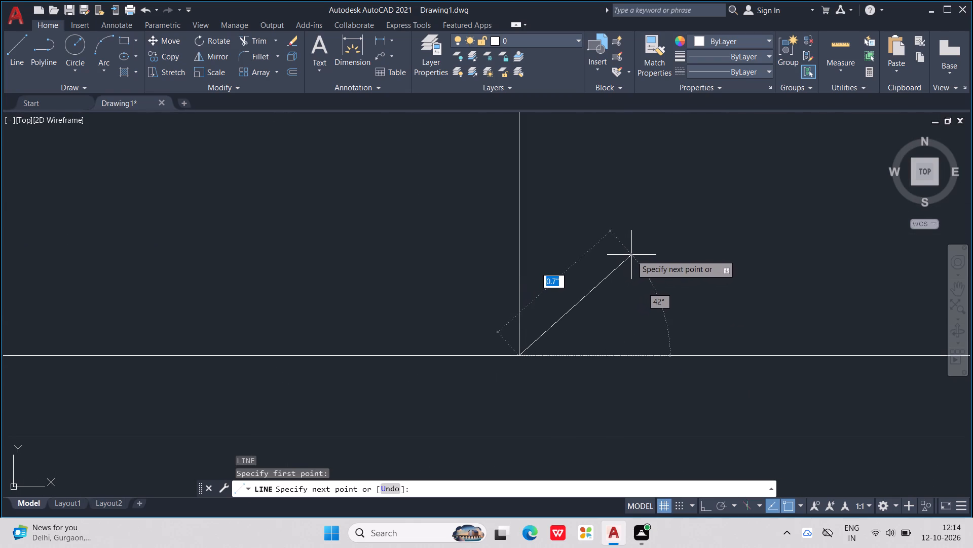
pyautogui.click(649, 243)
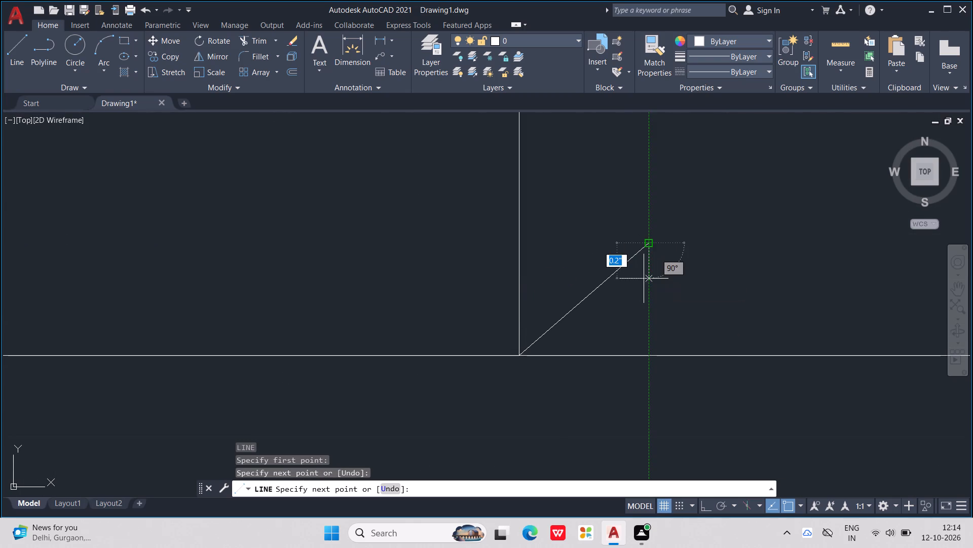
pyautogui.press('Escape')
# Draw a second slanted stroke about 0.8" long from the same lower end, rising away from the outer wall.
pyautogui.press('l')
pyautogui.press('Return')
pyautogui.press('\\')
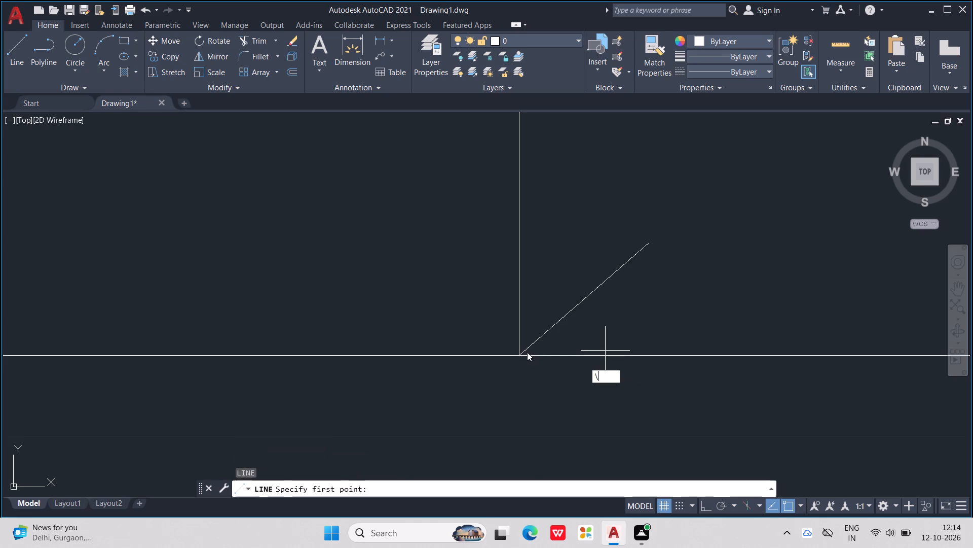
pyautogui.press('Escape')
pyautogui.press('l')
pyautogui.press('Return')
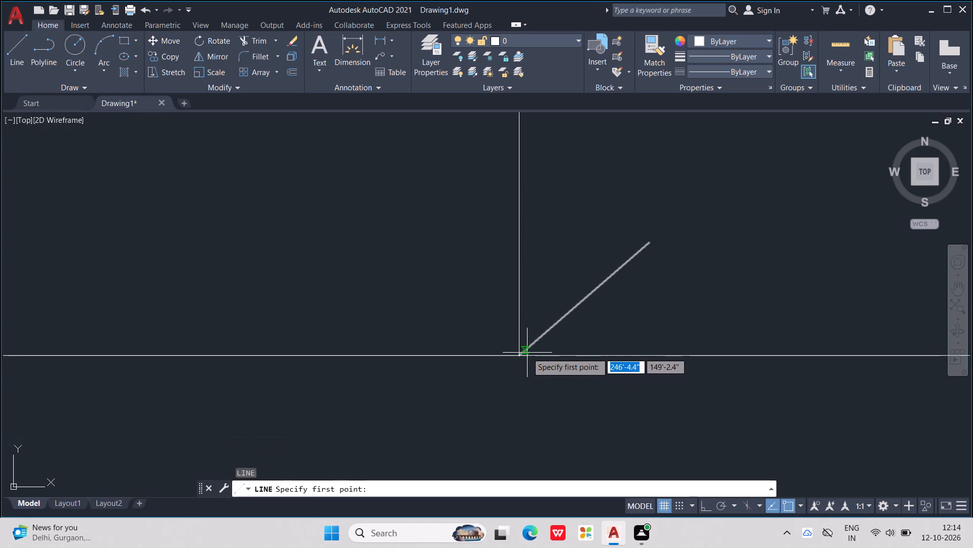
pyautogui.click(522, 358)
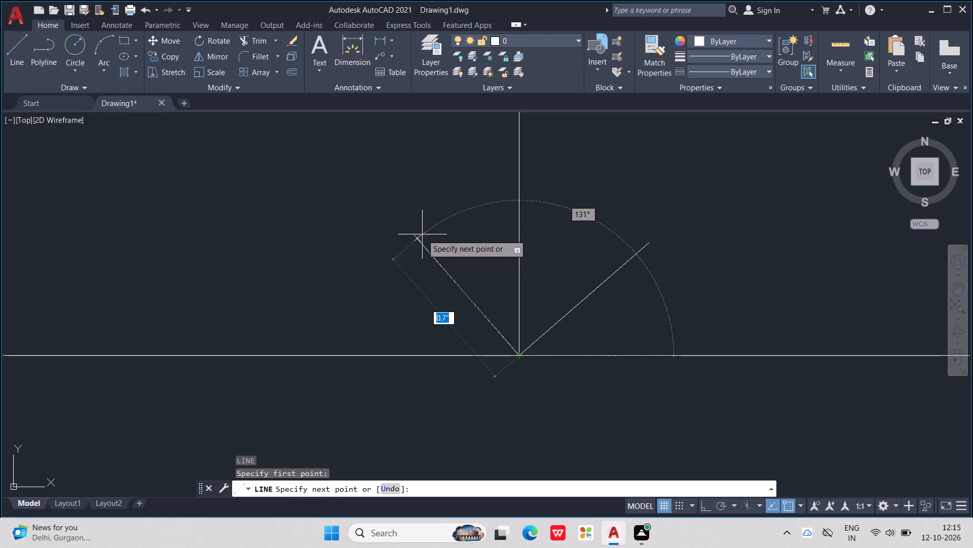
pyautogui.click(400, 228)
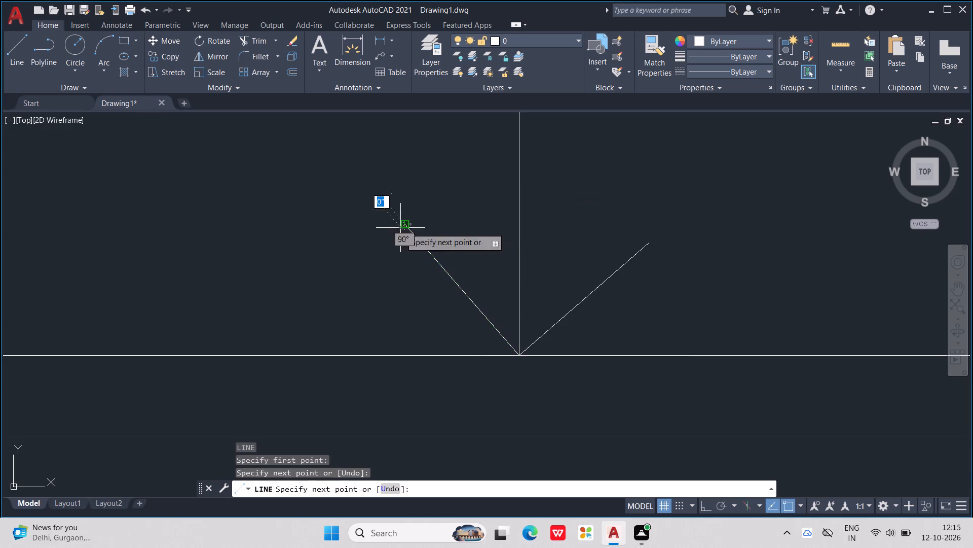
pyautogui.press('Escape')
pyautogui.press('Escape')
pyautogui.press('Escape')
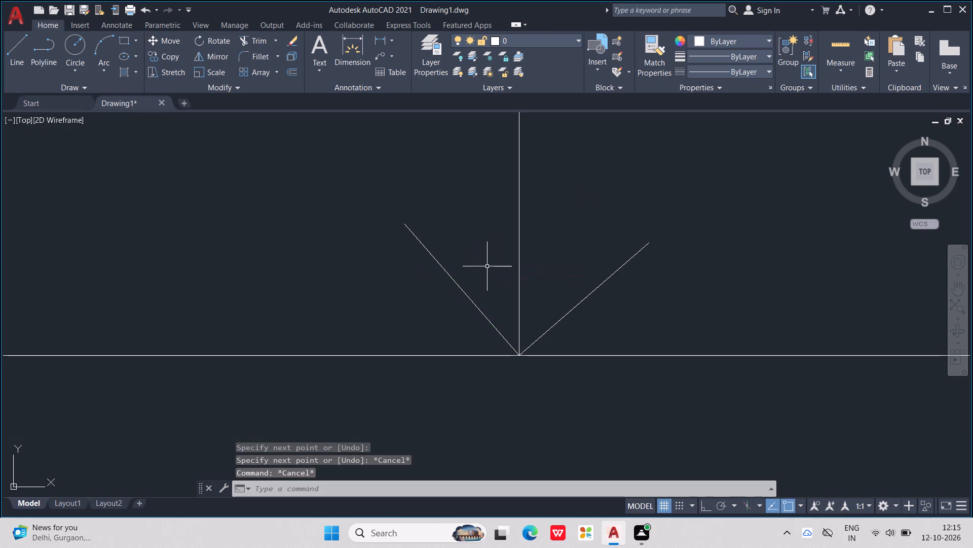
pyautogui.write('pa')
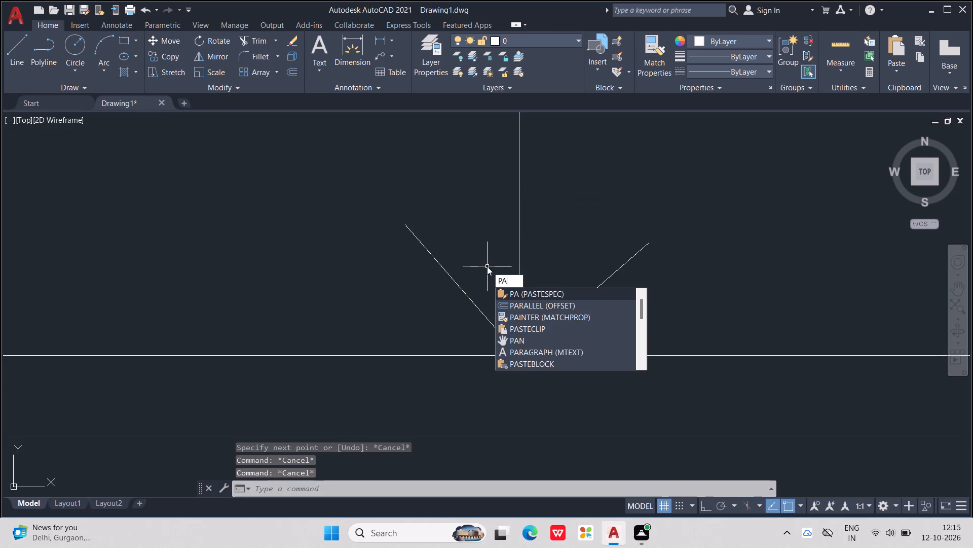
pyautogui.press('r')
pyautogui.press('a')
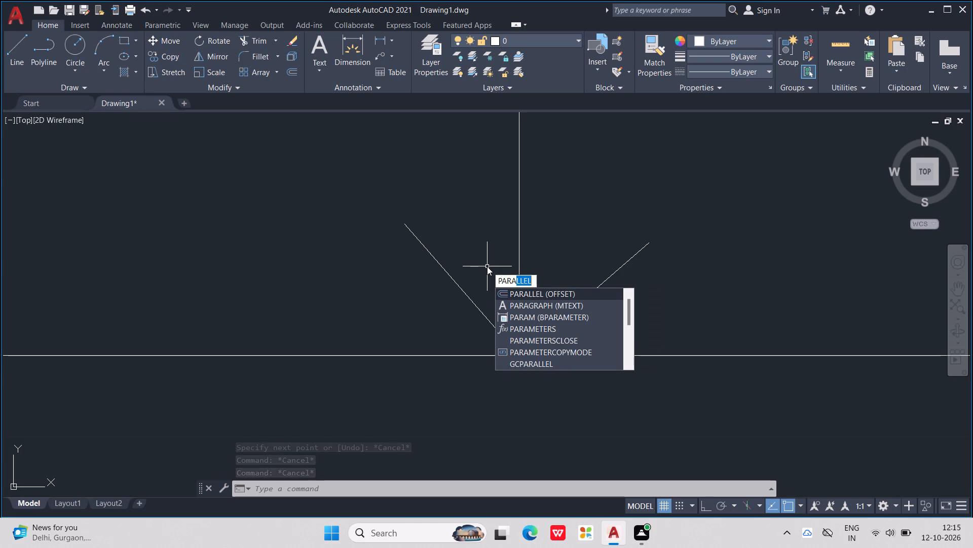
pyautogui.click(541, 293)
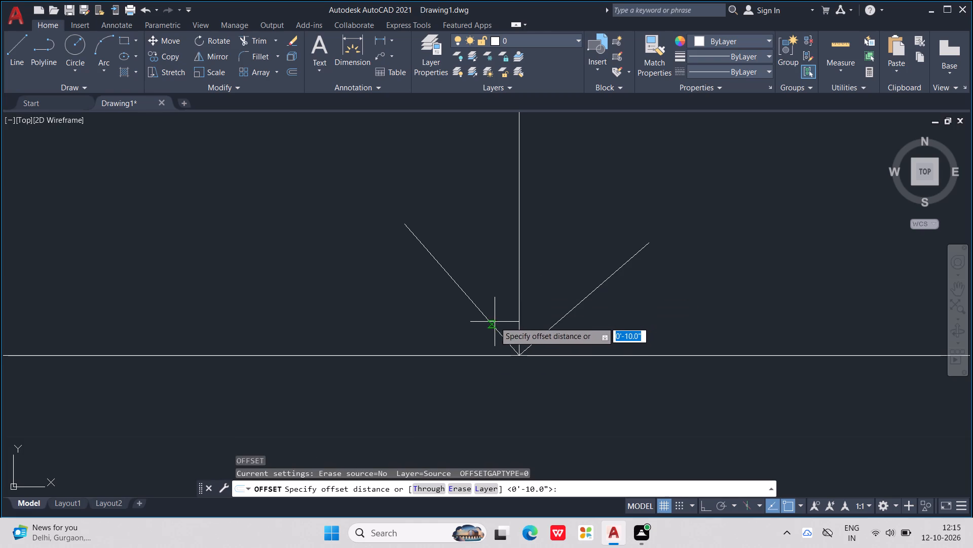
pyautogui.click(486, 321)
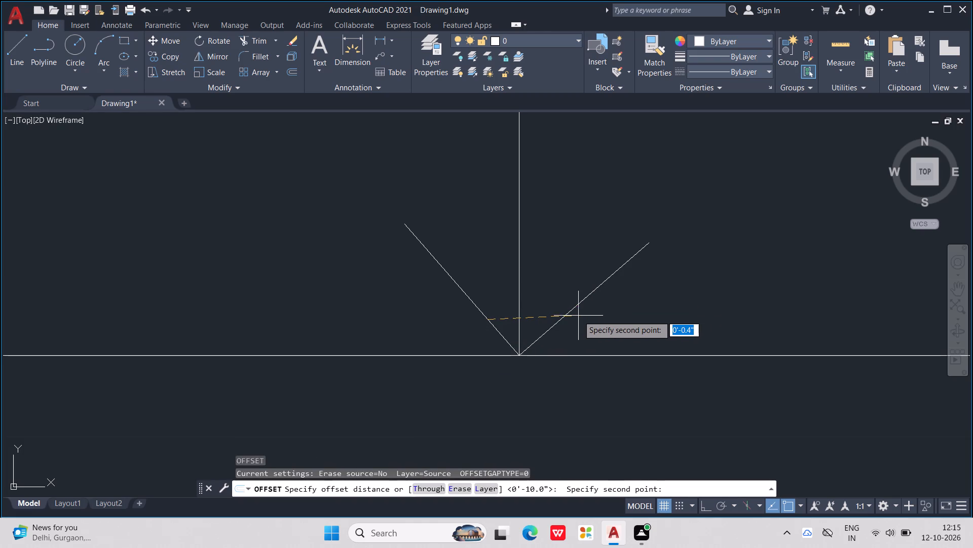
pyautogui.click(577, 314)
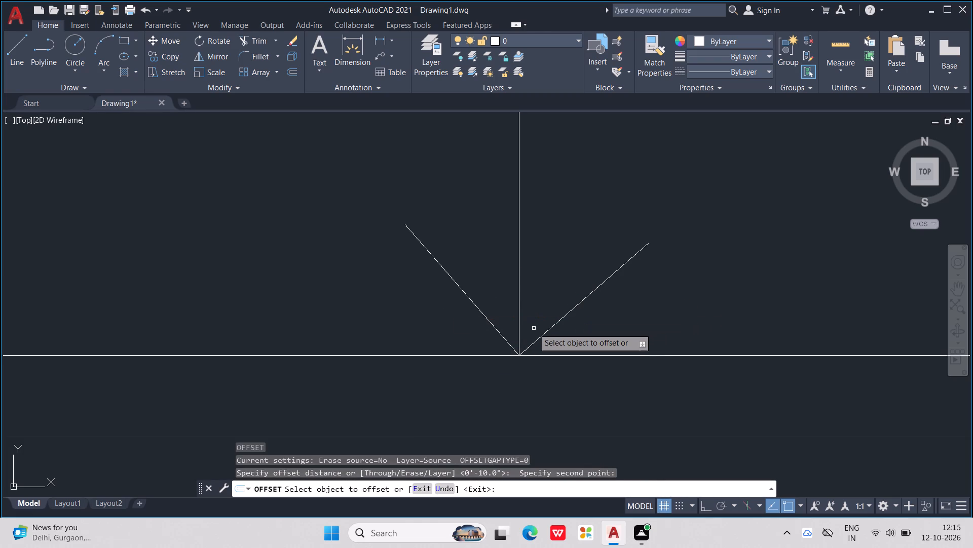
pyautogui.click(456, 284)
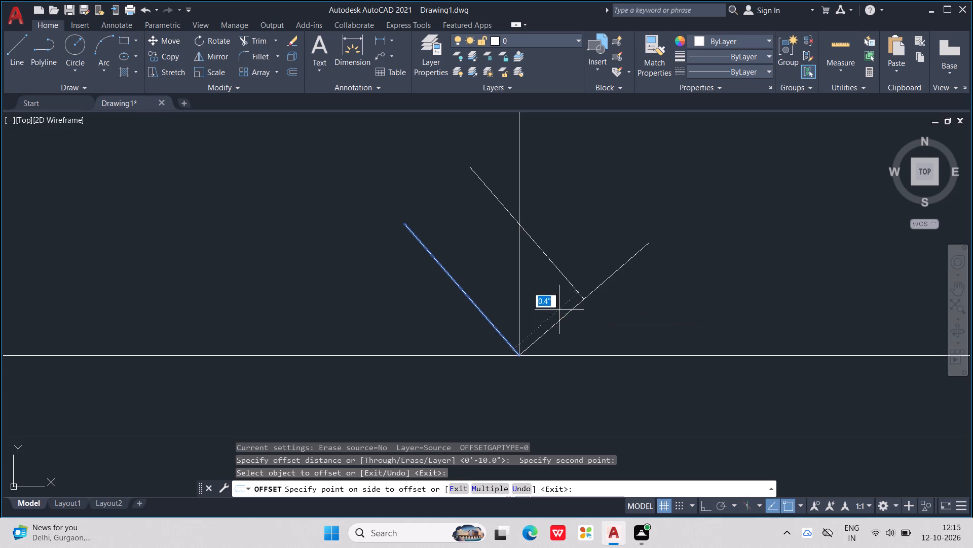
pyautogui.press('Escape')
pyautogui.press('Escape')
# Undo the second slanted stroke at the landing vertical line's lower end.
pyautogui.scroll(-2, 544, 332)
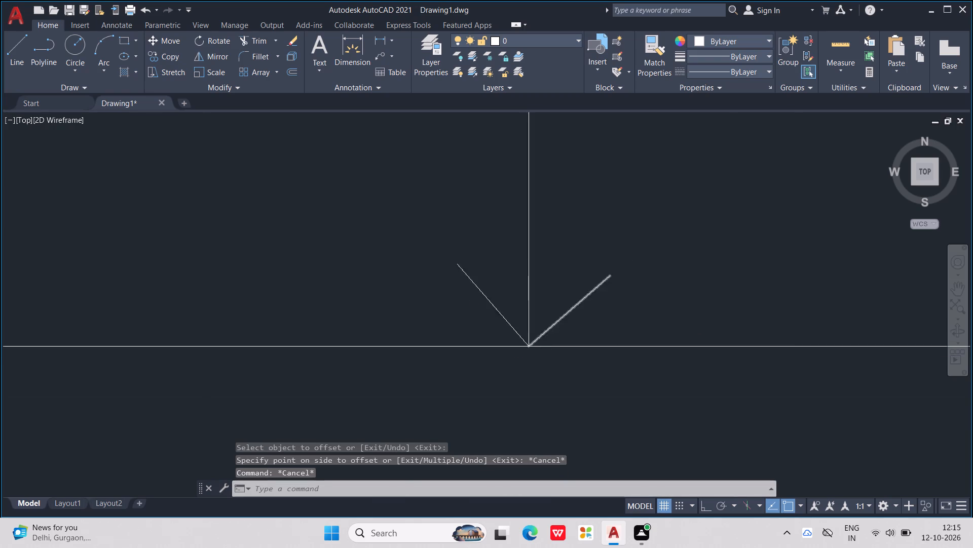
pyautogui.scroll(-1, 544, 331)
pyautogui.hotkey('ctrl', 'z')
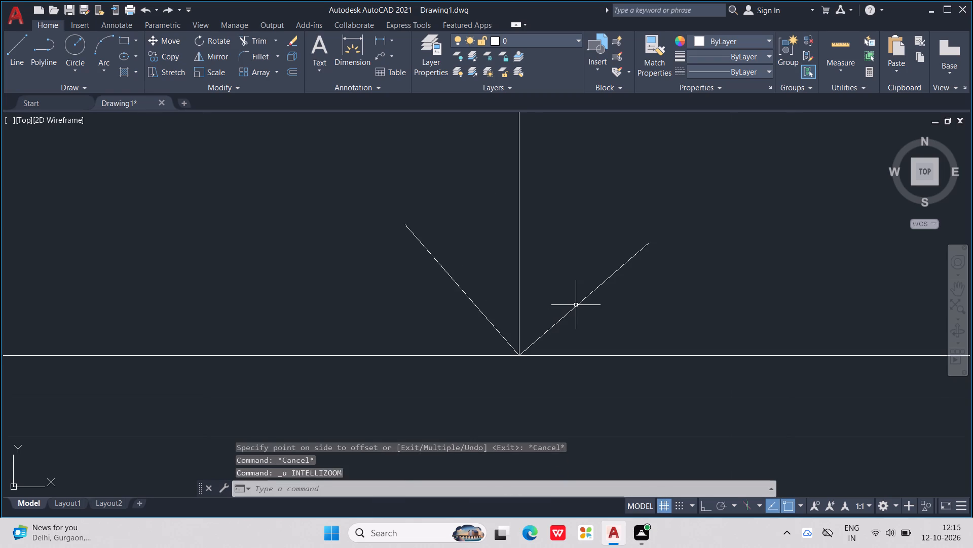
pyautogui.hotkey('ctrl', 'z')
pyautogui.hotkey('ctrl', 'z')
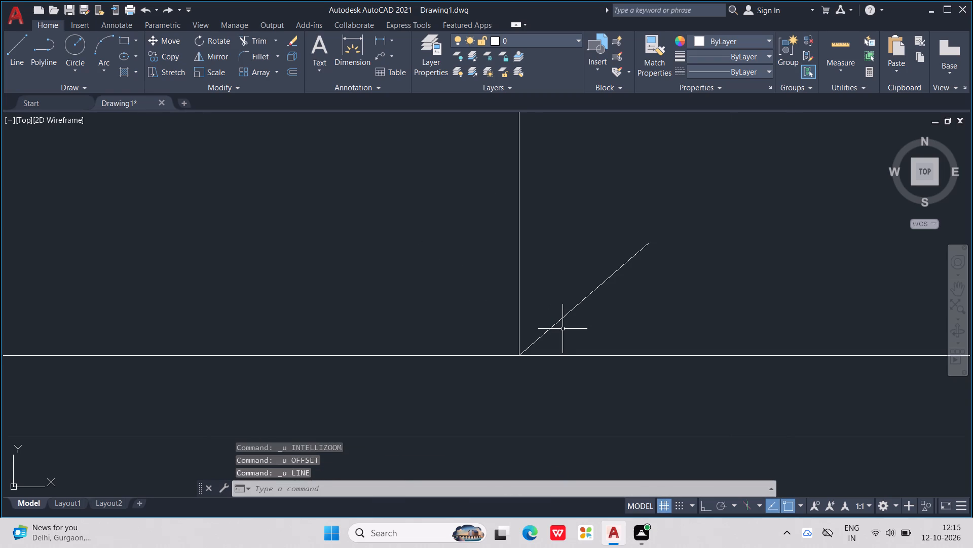
# Complete the landing vertical line's lower arrowhead with a slanted stroke about 0.7" long, rising away from the outer wall.
pyautogui.press('l')
pyautogui.press('Return')
pyautogui.click(517, 358)
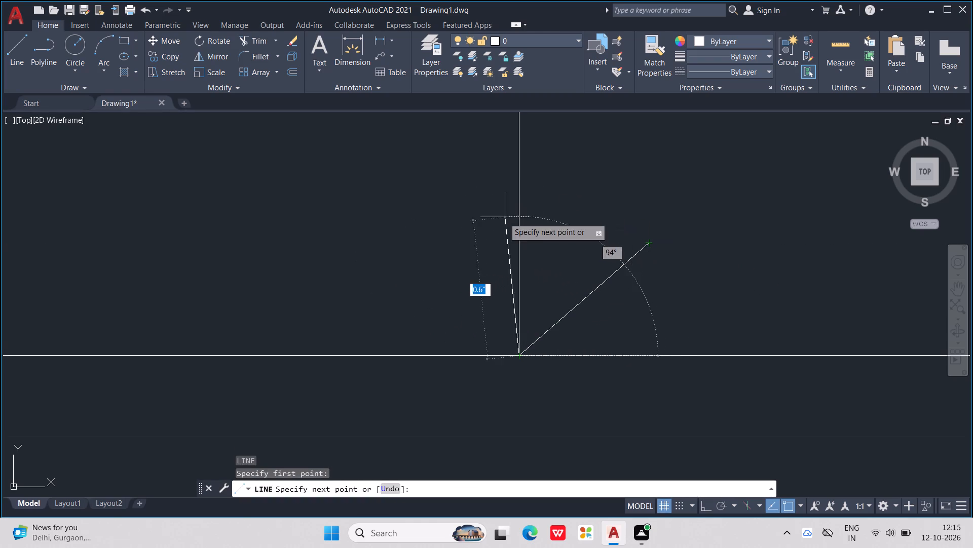
pyautogui.click(426, 241)
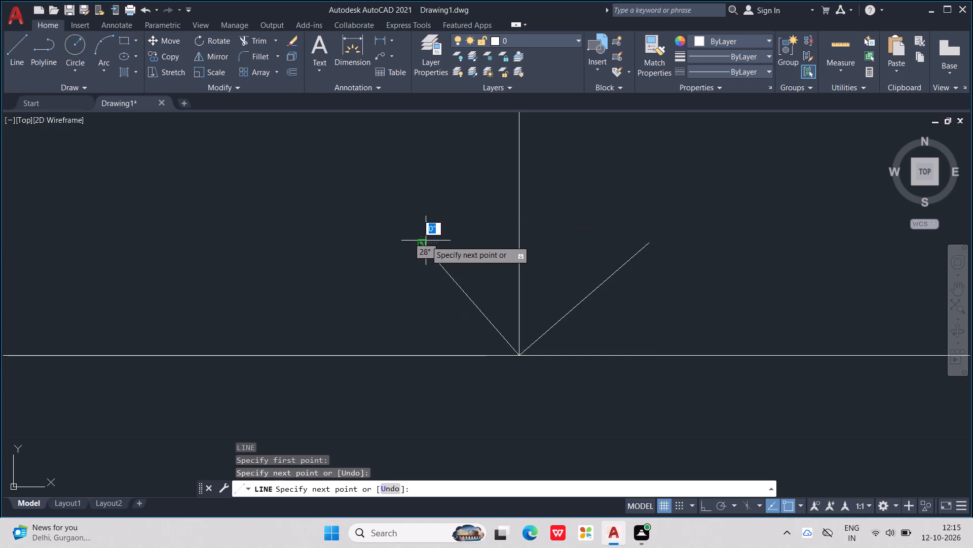
pyautogui.scroll(-4, 426, 241)
pyautogui.scroll(-2, 521, 335)
pyautogui.press('Escape')
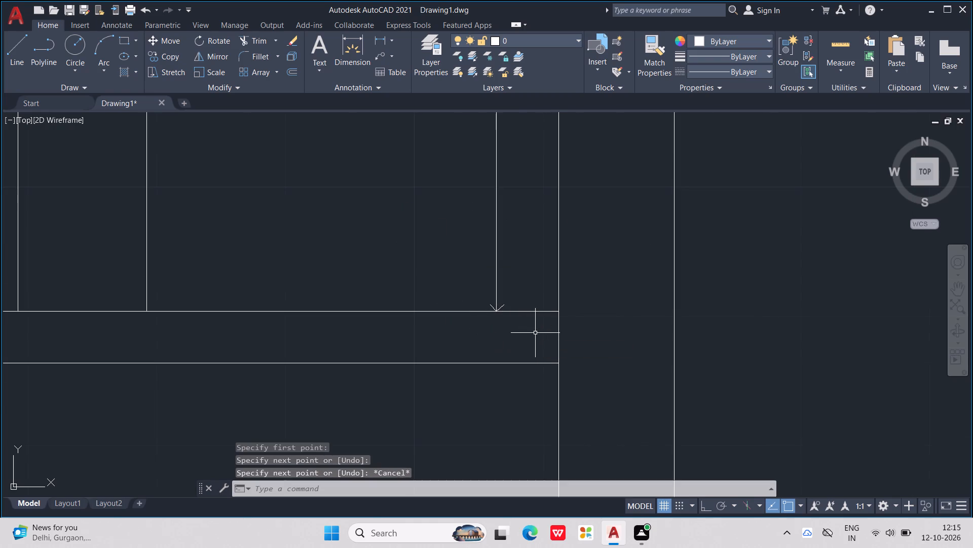
# Draw an open arrowhead of two slanted strokes, about 2.3" and 2.2" long, at the upper flight horizontal line's first-tread end.
pyautogui.scroll(-1, 536, 332)
pyautogui.moveTo(537, 332); pyautogui.dragTo(671, 382, button='middle')
pyautogui.scroll(-3, 690, 387)
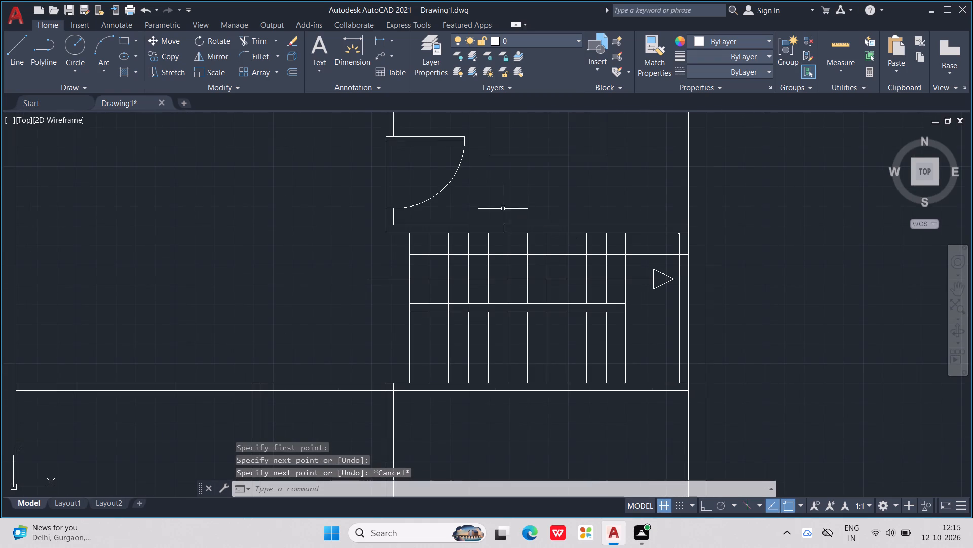
pyautogui.scroll(2, 447, 244)
pyautogui.scroll(1, 417, 272)
pyautogui.press('l')
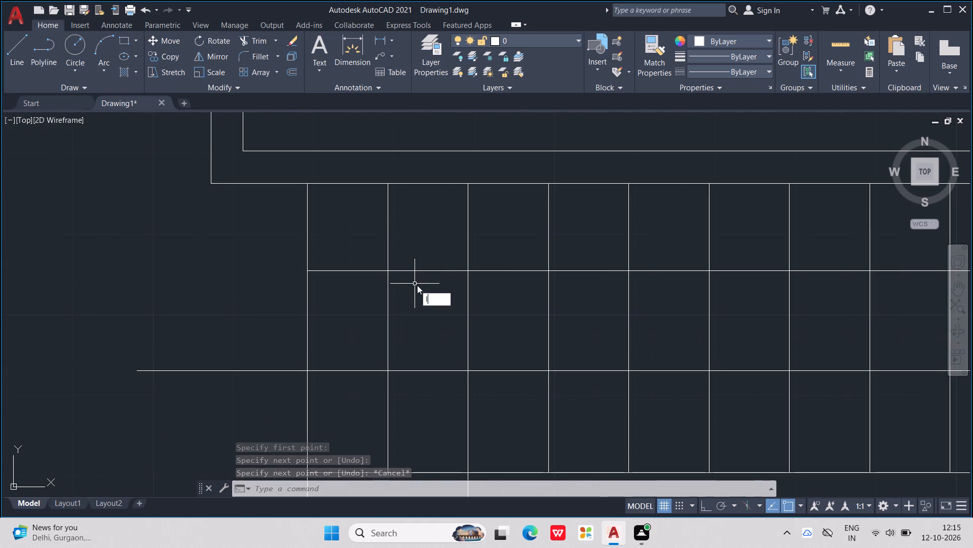
pyautogui.press('Return')
pyautogui.scroll(2, 273, 259)
pyautogui.scroll(3, 362, 292)
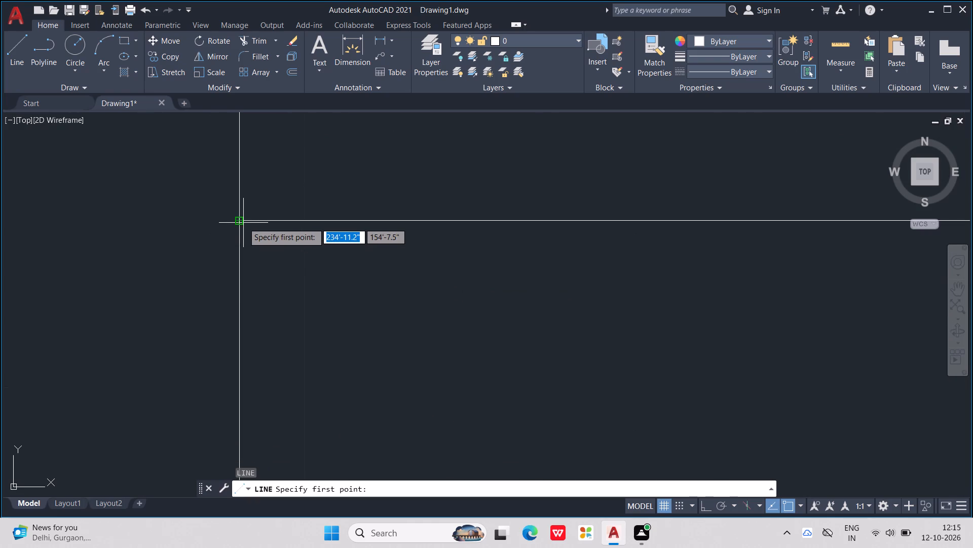
pyautogui.click(240, 219)
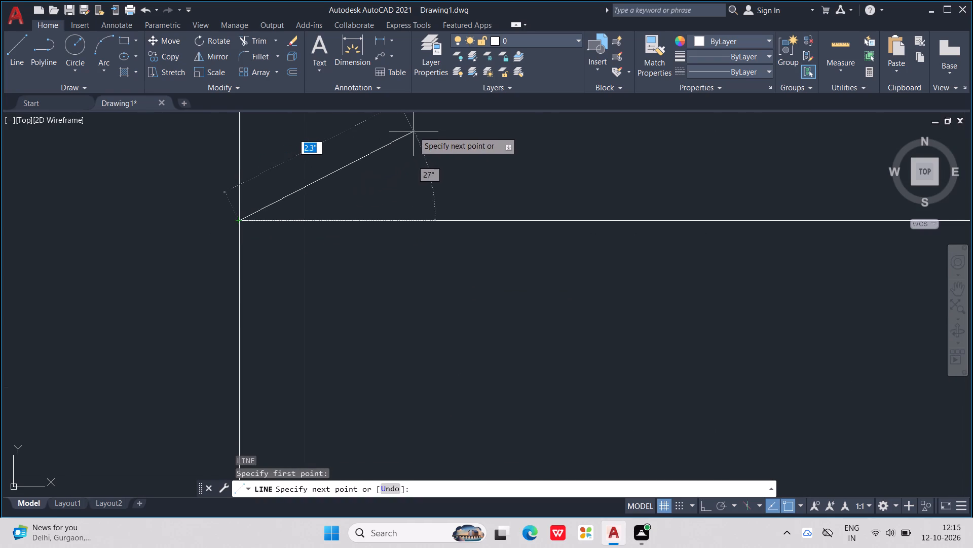
pyautogui.click(414, 131)
pyautogui.press('Escape')
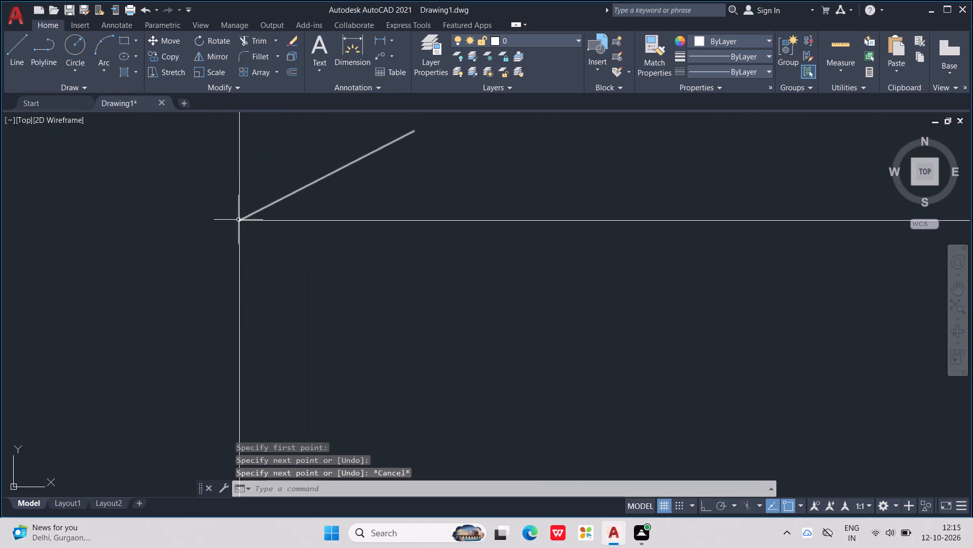
pyautogui.press('l')
pyautogui.press('Return')
pyautogui.click(239, 219)
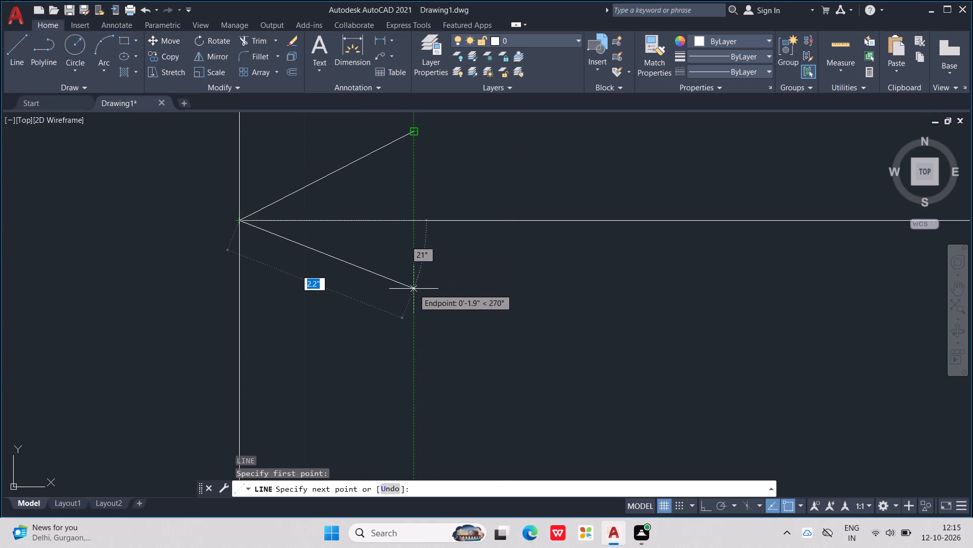
pyautogui.click(414, 289)
pyautogui.scroll(-4, 414, 268)
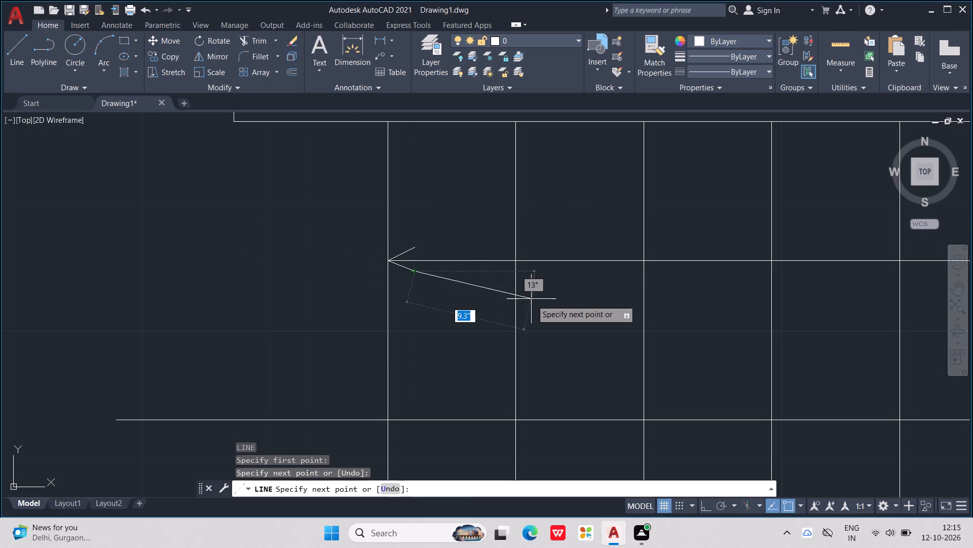
pyautogui.press('Escape')
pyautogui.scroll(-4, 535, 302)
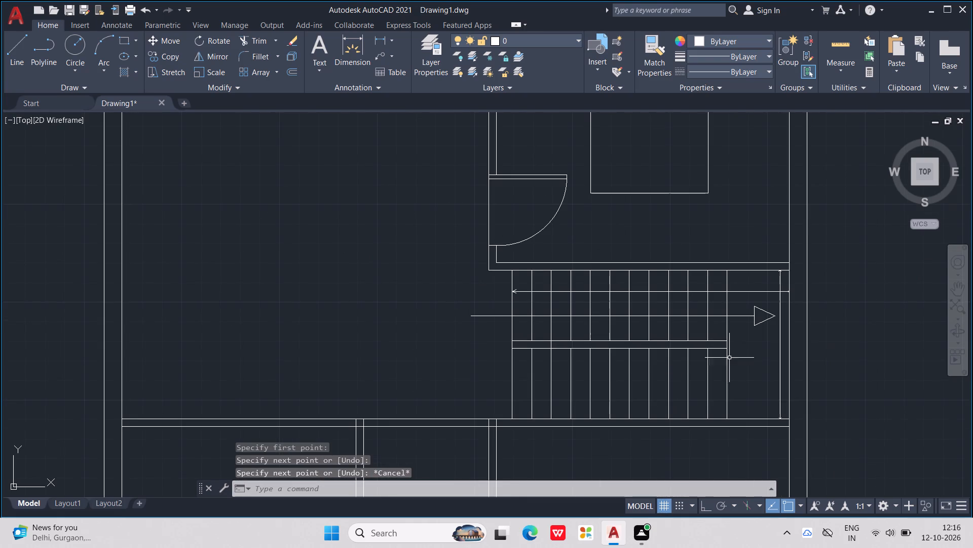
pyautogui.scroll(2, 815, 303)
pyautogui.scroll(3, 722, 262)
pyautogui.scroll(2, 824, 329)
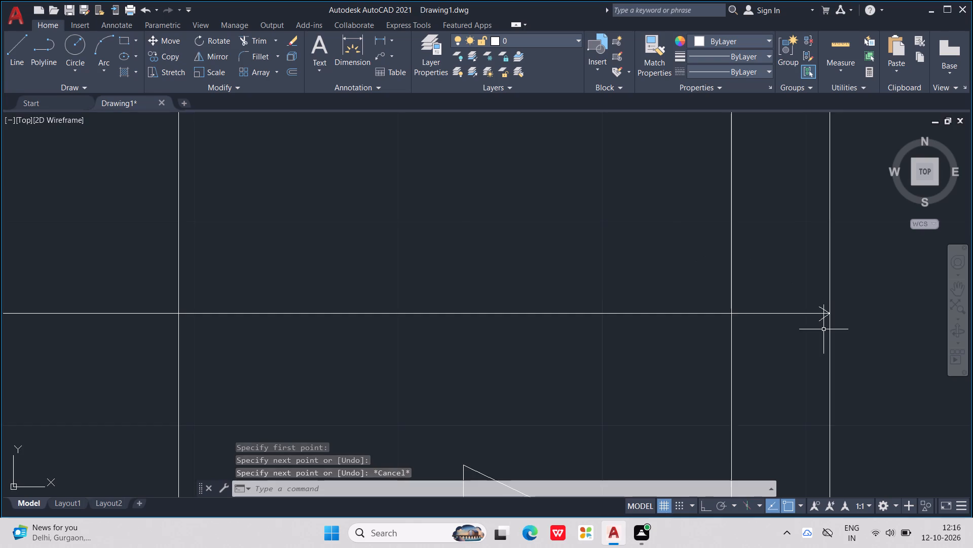
# Erase both slanted arrowhead strokes at the outer-wall end of the upper flight's horizontal line.
pyautogui.scroll(3, 824, 329)
pyautogui.moveTo(807, 229); pyautogui.dragTo(812, 247)
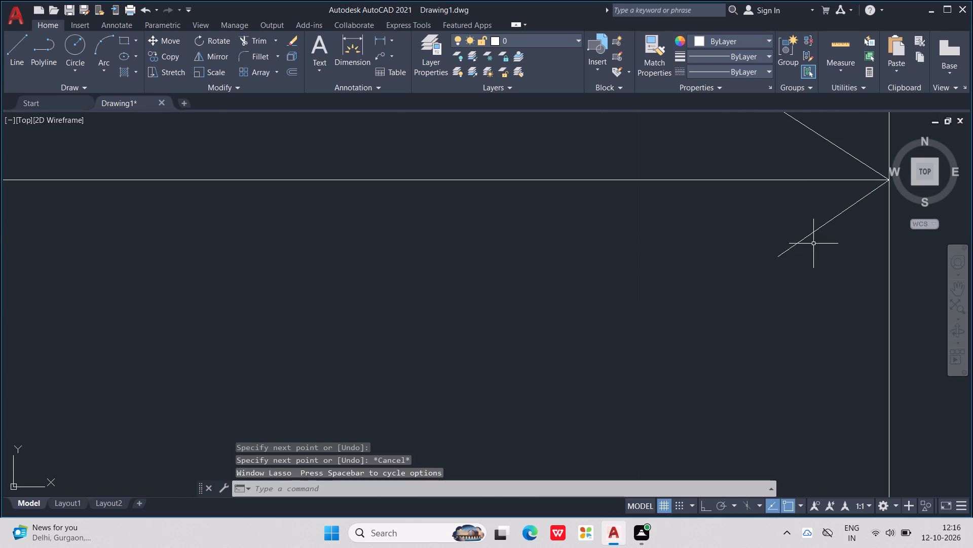
pyautogui.click(813, 235)
pyautogui.press('Delete')
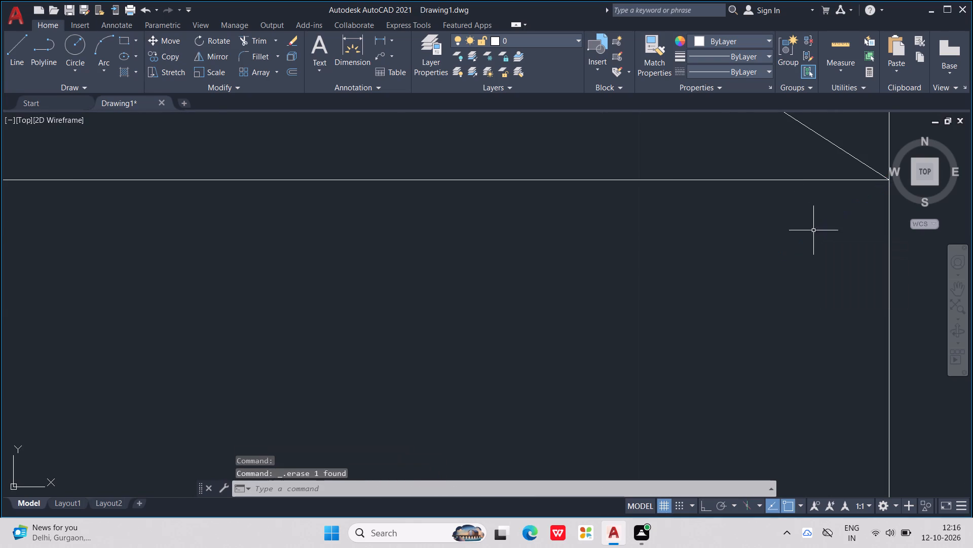
pyautogui.click(837, 145)
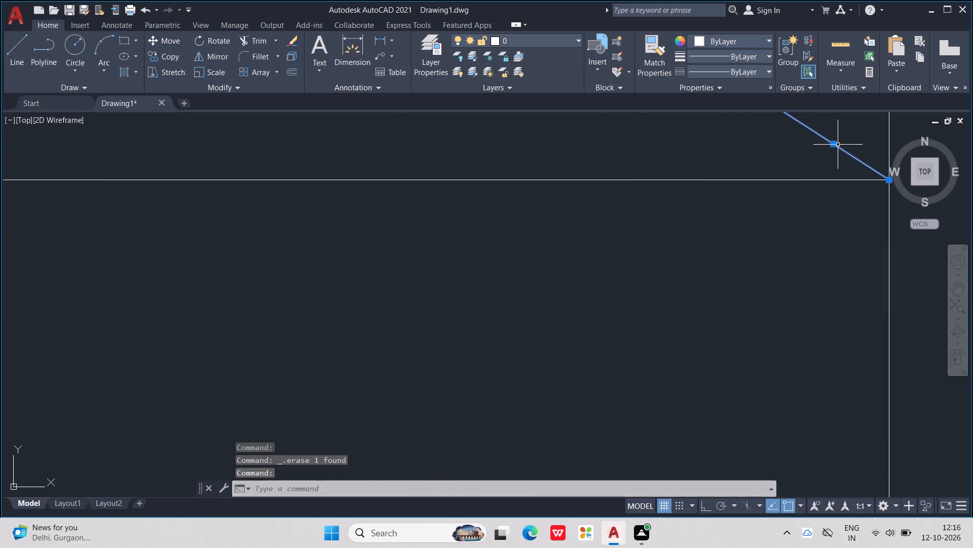
pyautogui.press('Delete')
# Draw a slanted stroke about 2.2" long from the horizontal line's outer-wall end, falling back below the line.
pyautogui.scroll(-1, 838, 145)
pyautogui.press('l')
pyautogui.press('Return')
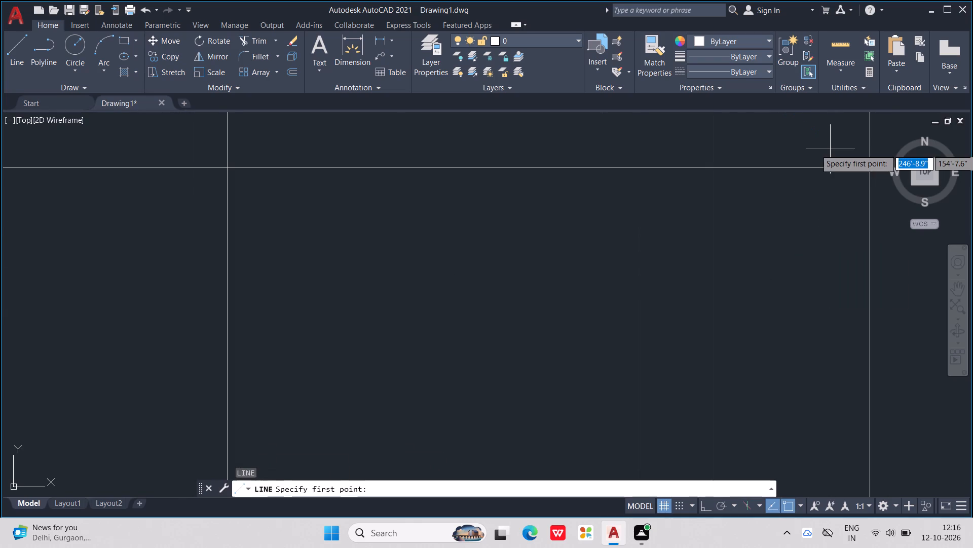
pyautogui.scroll(2, 889, 151)
pyautogui.scroll(3, 854, 177)
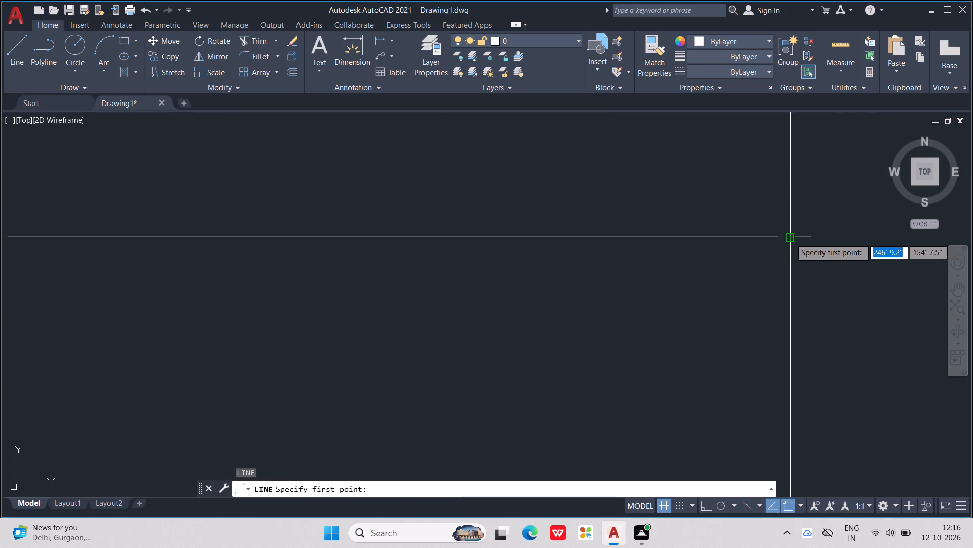
pyautogui.click(790, 238)
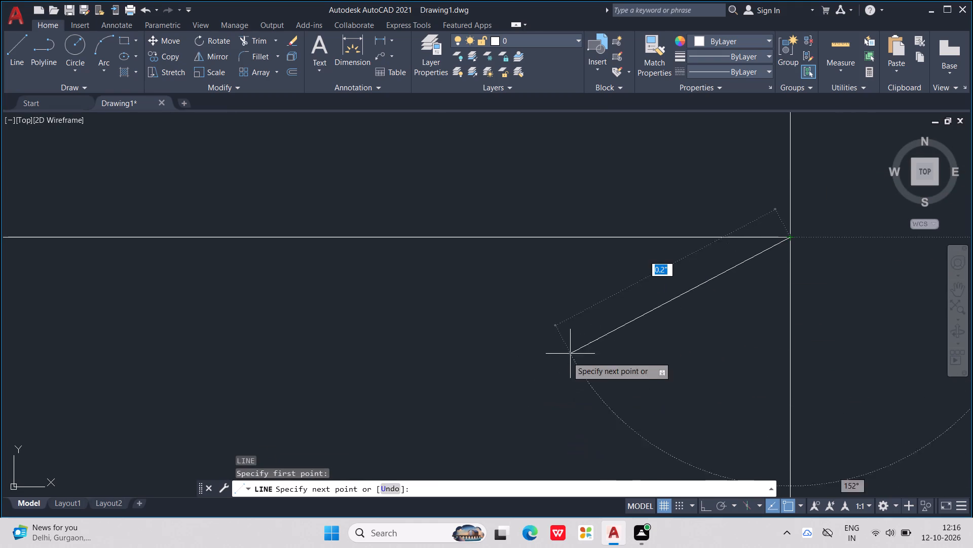
pyautogui.scroll(-9, 586, 310)
pyautogui.moveTo(586, 302); pyautogui.dragTo(746, 275, button='middle')
pyautogui.scroll(-1, 592, 302)
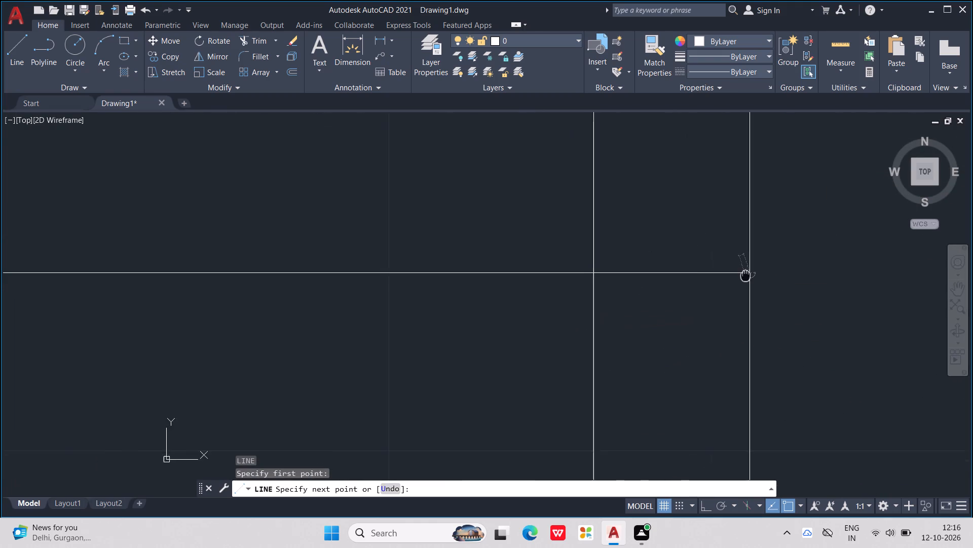
pyautogui.moveTo(746, 275); pyautogui.dragTo(747, 275, button='middle')
pyautogui.scroll(-3, 755, 292)
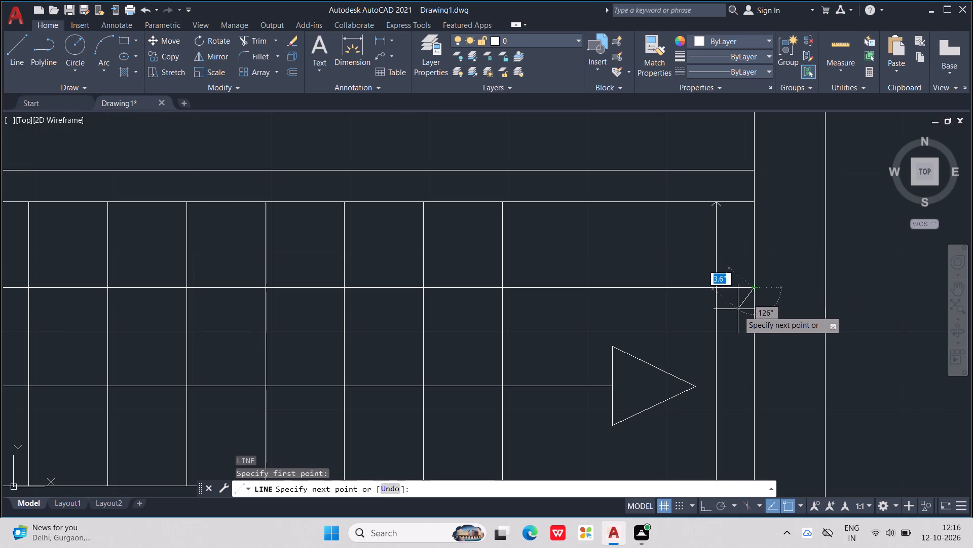
pyautogui.scroll(3, 740, 297)
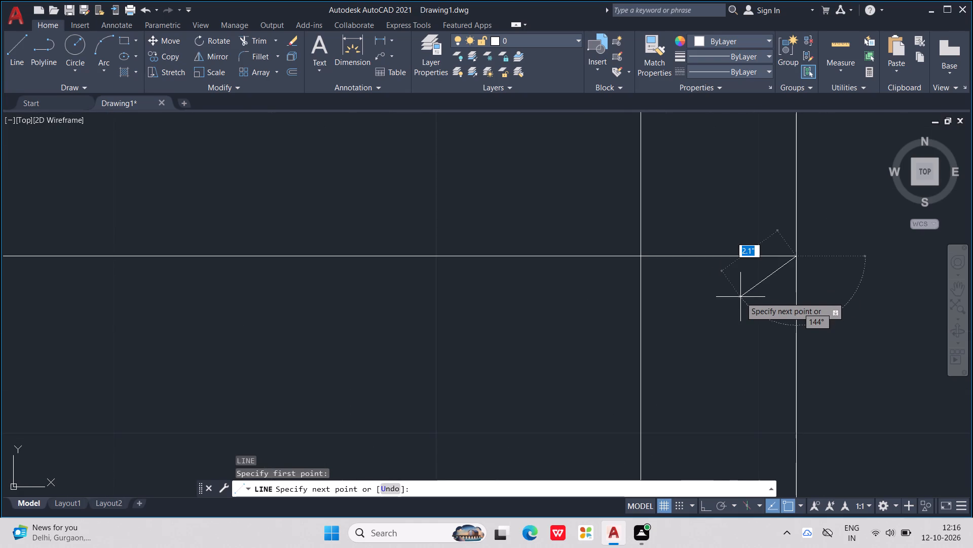
pyautogui.click(737, 297)
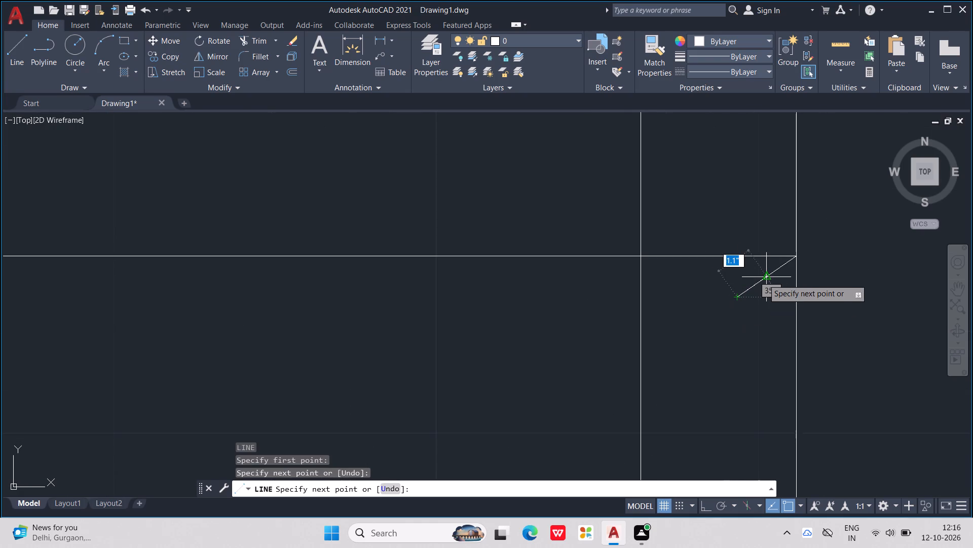
pyautogui.press('Escape')
# Complete the outer-wall arrowhead with a slanted stroke about 2.2" long from the same end, rising back above the line.
pyautogui.press('l')
pyautogui.press('Return')
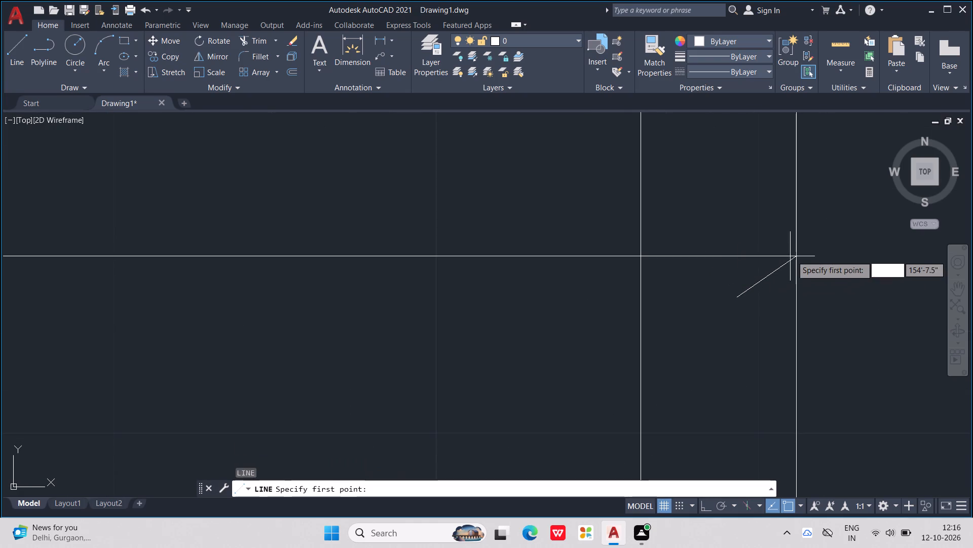
pyautogui.click(797, 252)
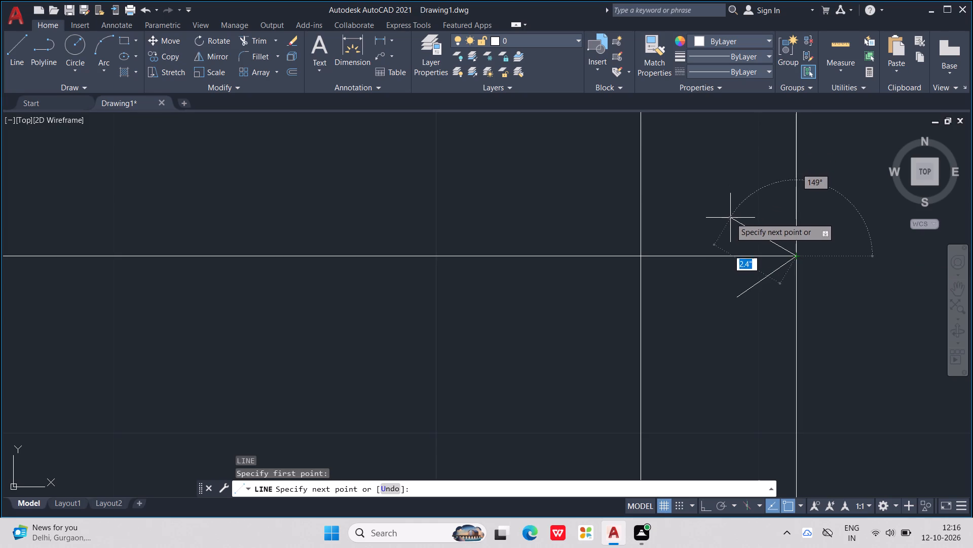
pyautogui.click(735, 222)
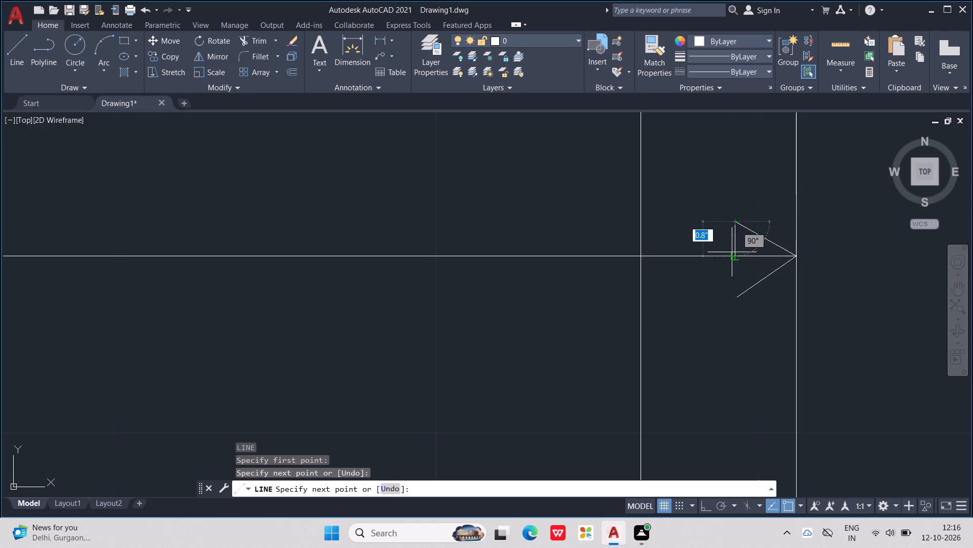
pyautogui.scroll(-2, 734, 298)
pyautogui.press('Escape')
# Offset the inner line of the outer wall beside the staircase 7'0" into the plan.
pyautogui.scroll(-3, 729, 291)
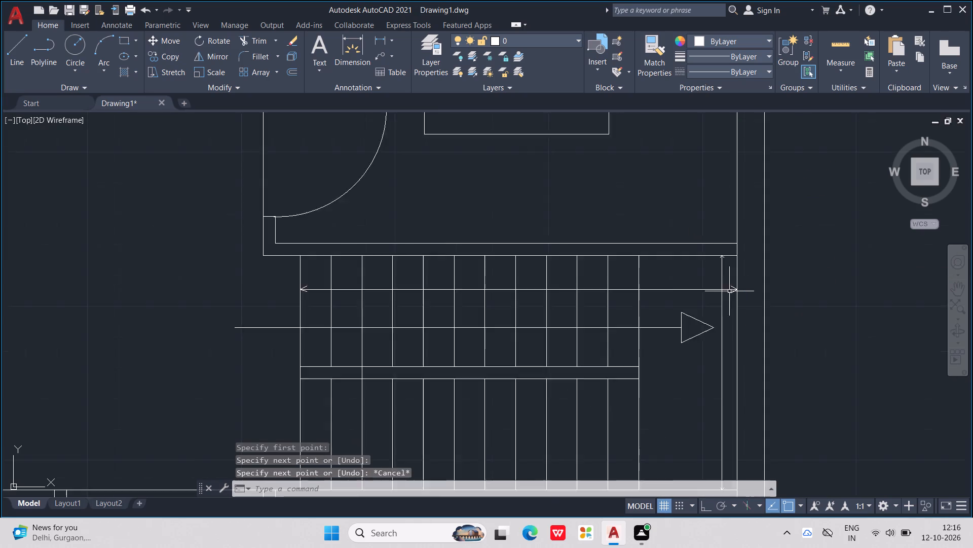
pyautogui.scroll(-2, 729, 291)
pyautogui.scroll(1, 618, 379)
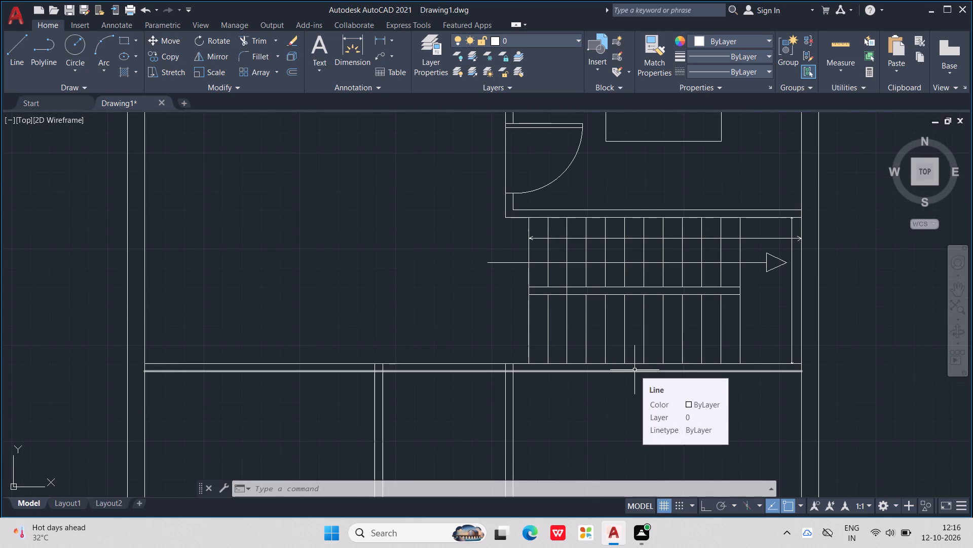
pyautogui.moveTo(634, 370); pyautogui.dragTo(565, 231, button='middle')
pyautogui.scroll(-3, 565, 230)
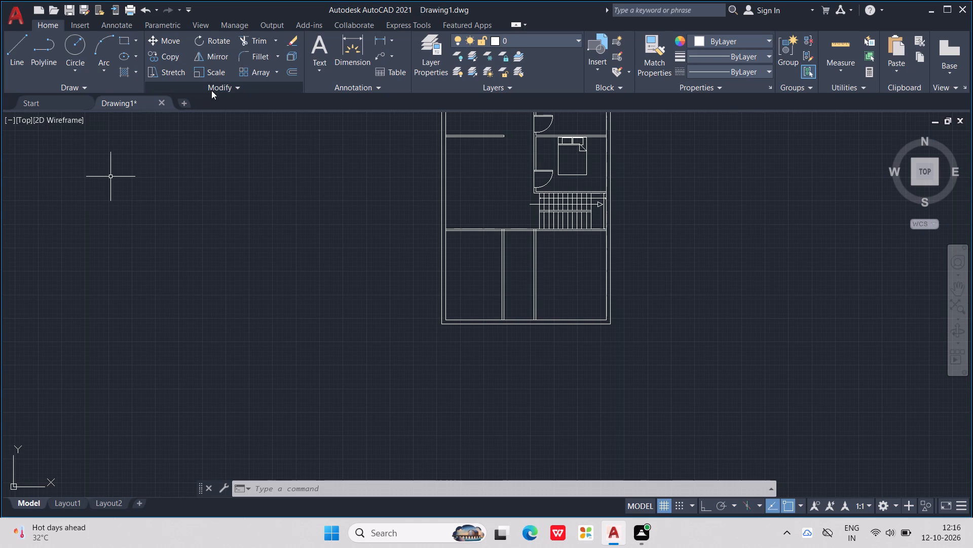
pyautogui.write('off')
pyautogui.press('Return')
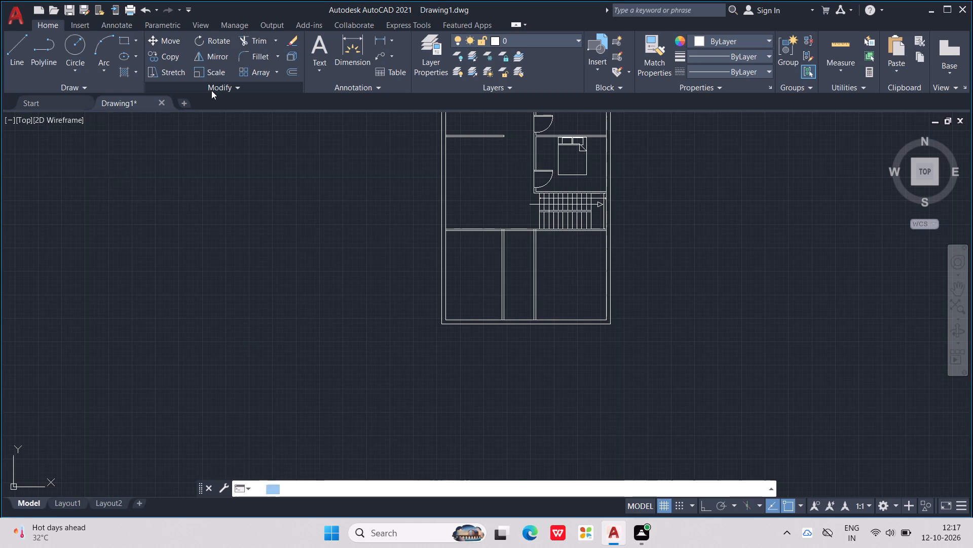
pyautogui.write('7\'0"')
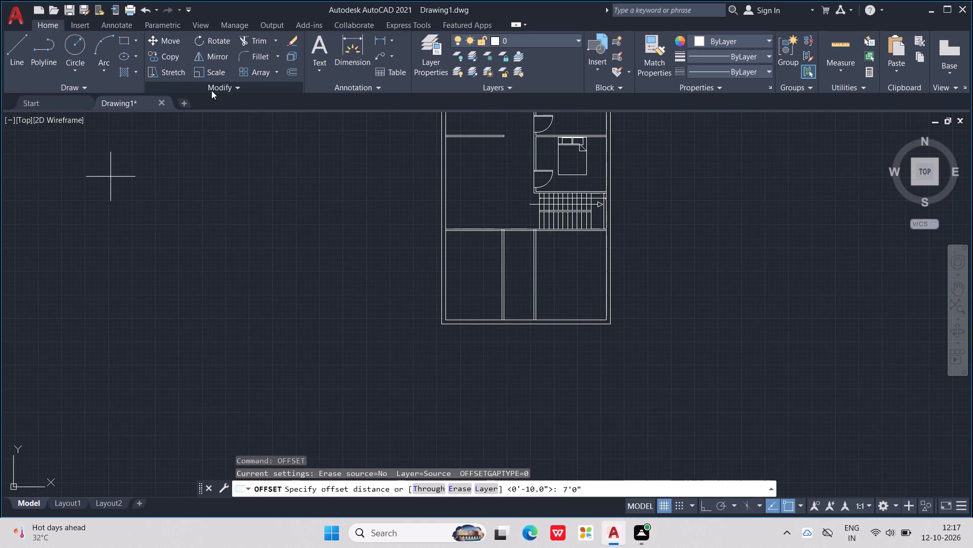
pyautogui.press('Return')
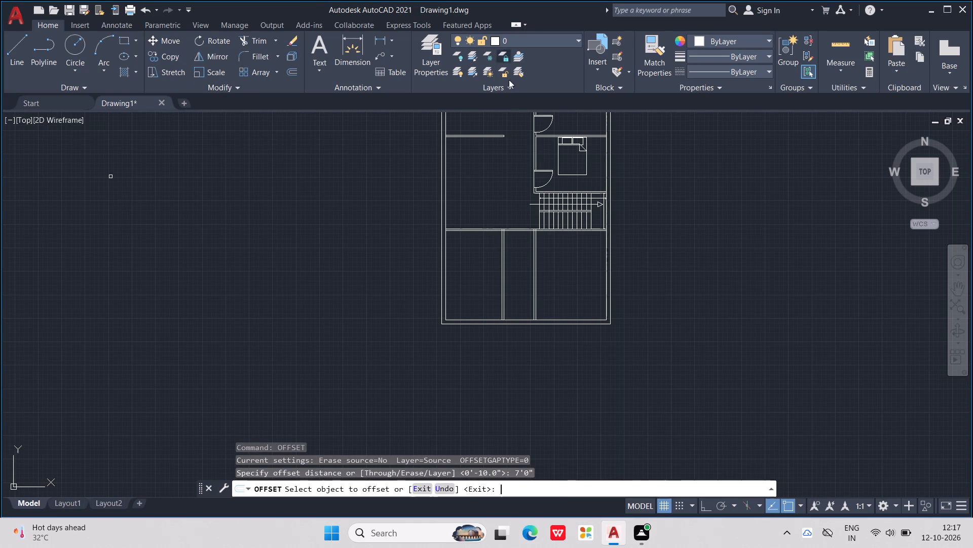
pyautogui.click(605, 250)
pyautogui.click(548, 270)
pyautogui.moveTo(574, 252); pyautogui.dragTo(591, 346, button='middle')
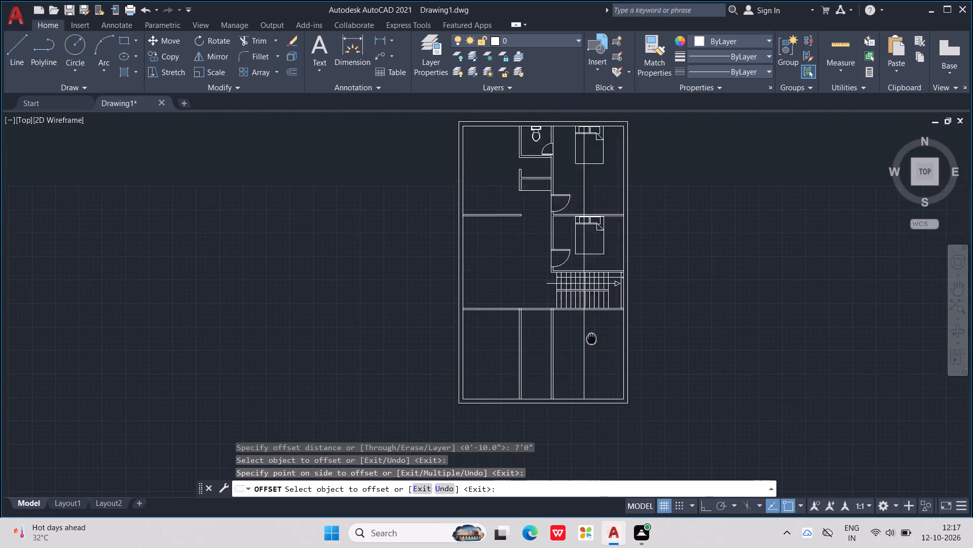
pyautogui.moveTo(591, 346); pyautogui.dragTo(591, 416, button='middle')
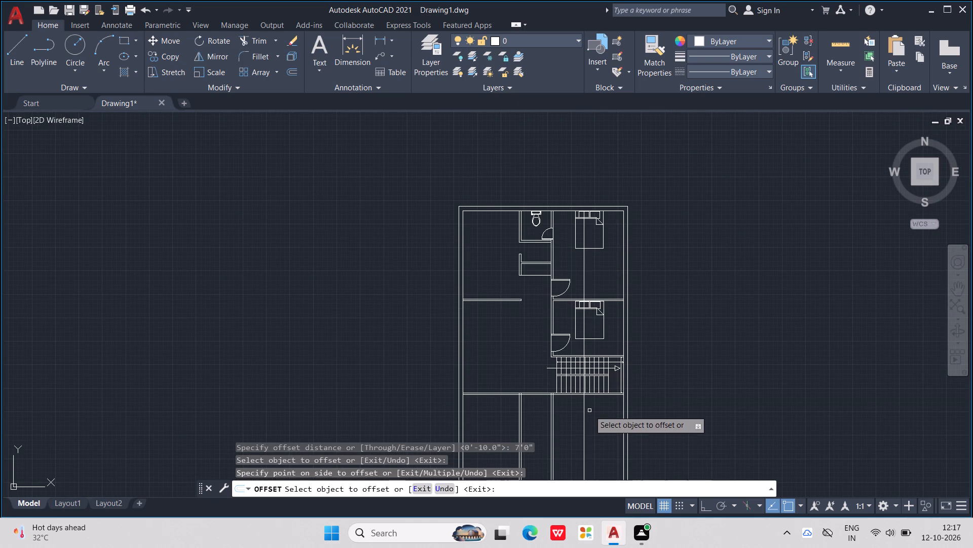
pyautogui.scroll(3, 587, 402)
pyautogui.scroll(-2, 592, 395)
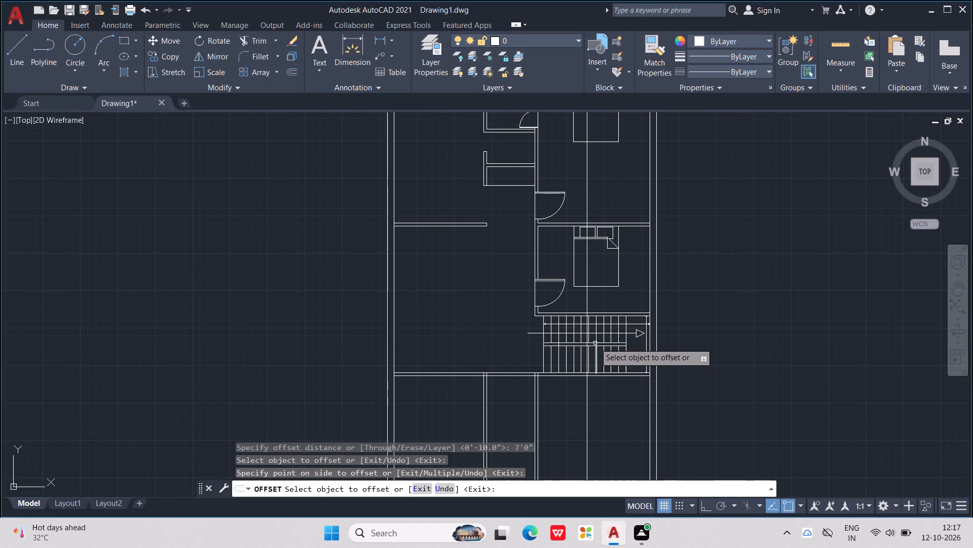
pyautogui.press('Escape')
pyautogui.press('Escape')
pyautogui.press('Escape')
pyautogui.press('Escape')
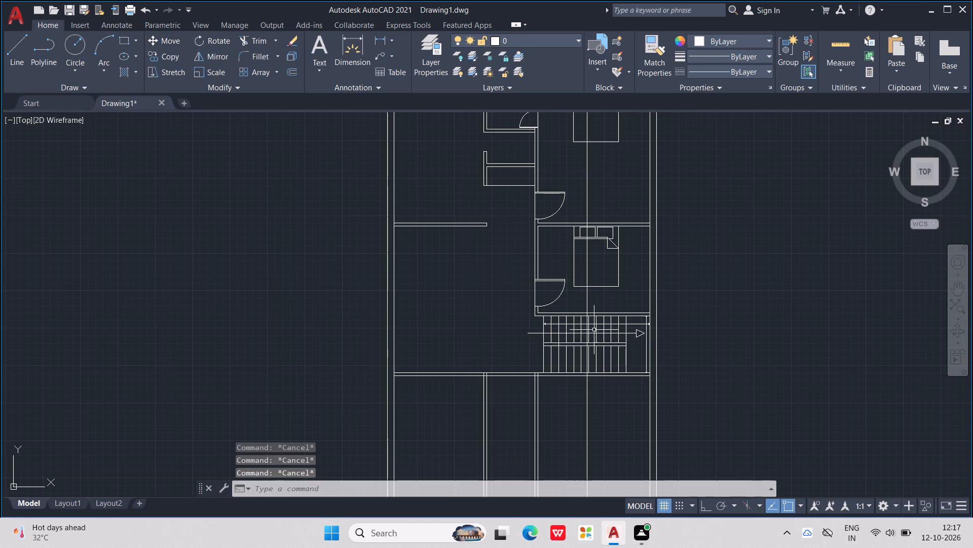
# Offset the lower line of the partition below the staircase 4'0" downward into the bottom rooms.
pyautogui.press('o')
pyautogui.write('ff')
pyautogui.press('Return')
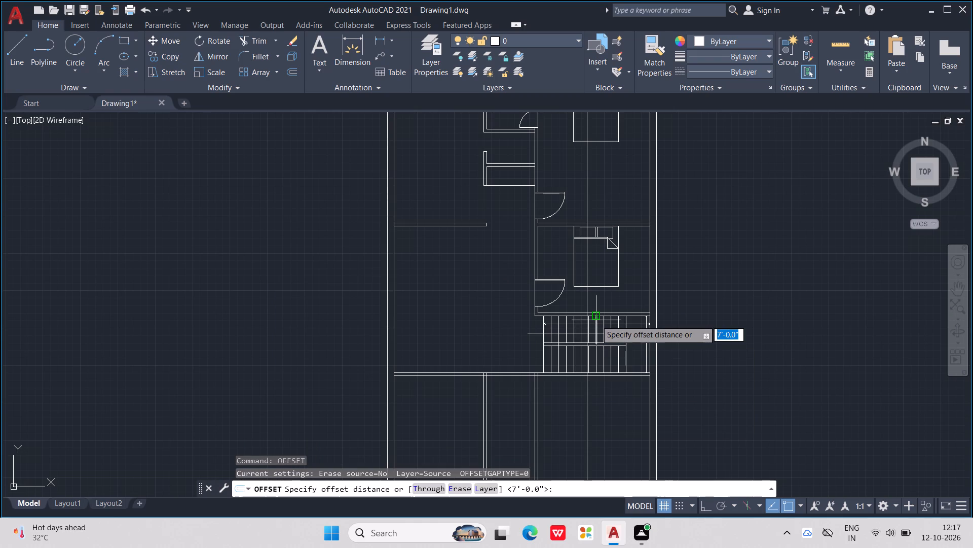
pyautogui.write("4'")
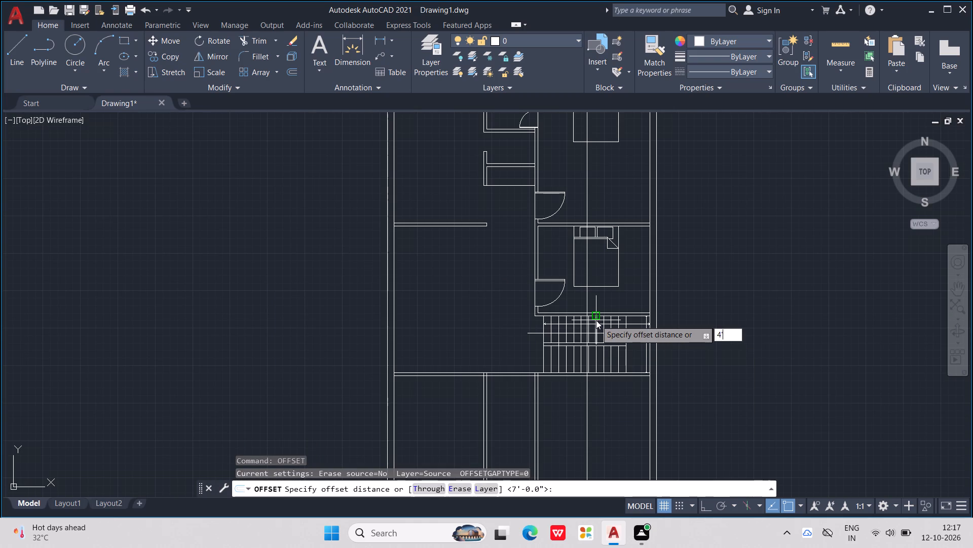
pyautogui.press('0')
pyautogui.hotkey('shift', '"')
pyautogui.press('Return')
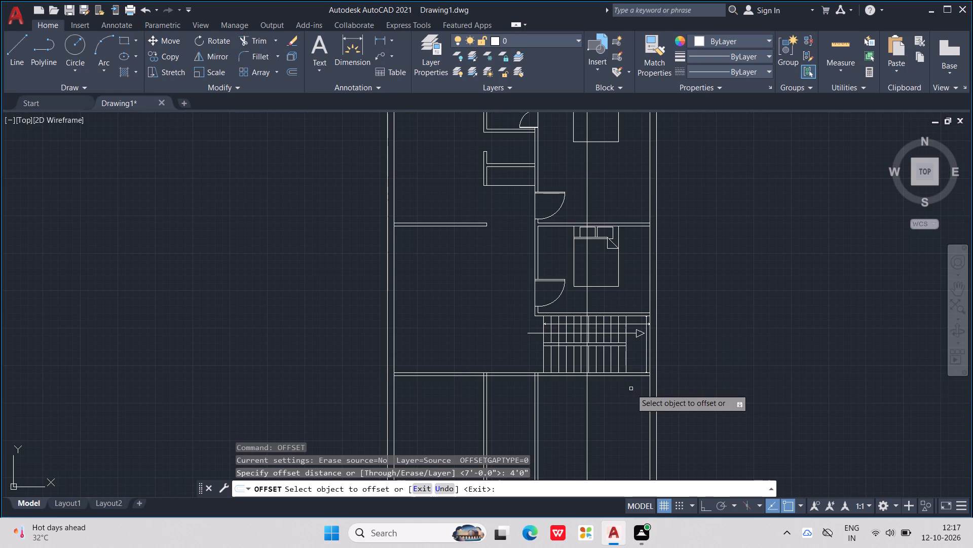
pyautogui.click(637, 376)
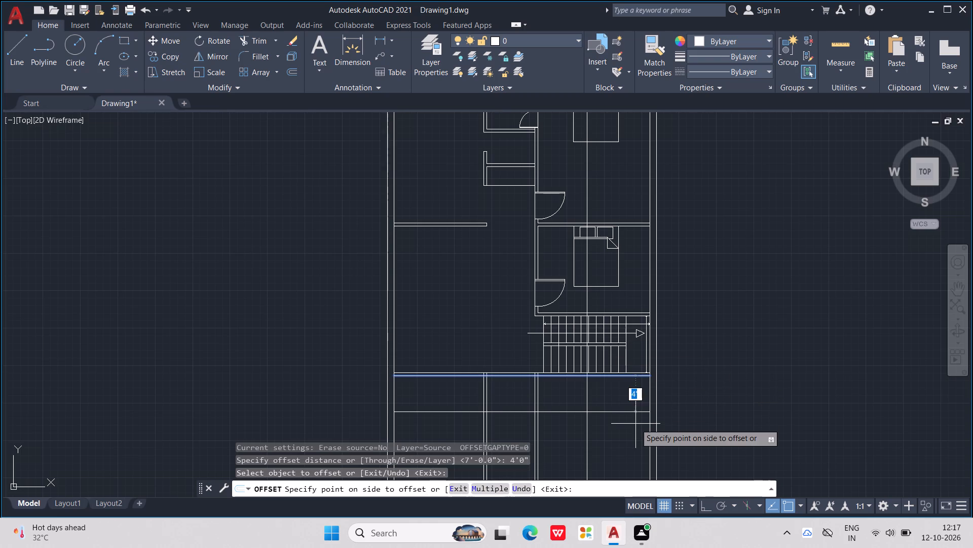
pyautogui.click(635, 424)
pyautogui.press('Escape')
pyautogui.press('Escape')
pyautogui.press('Escape')
pyautogui.press('Escape')
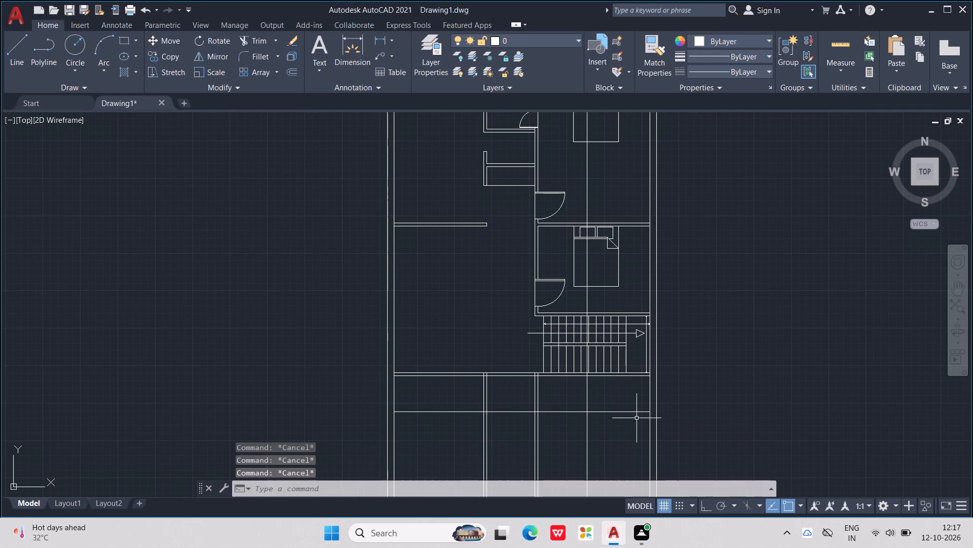
# Trim the excess of the newly offset lines, working around the partition below the staircase.
pyautogui.press('t')
pyautogui.press('r')
pyautogui.press('Return')
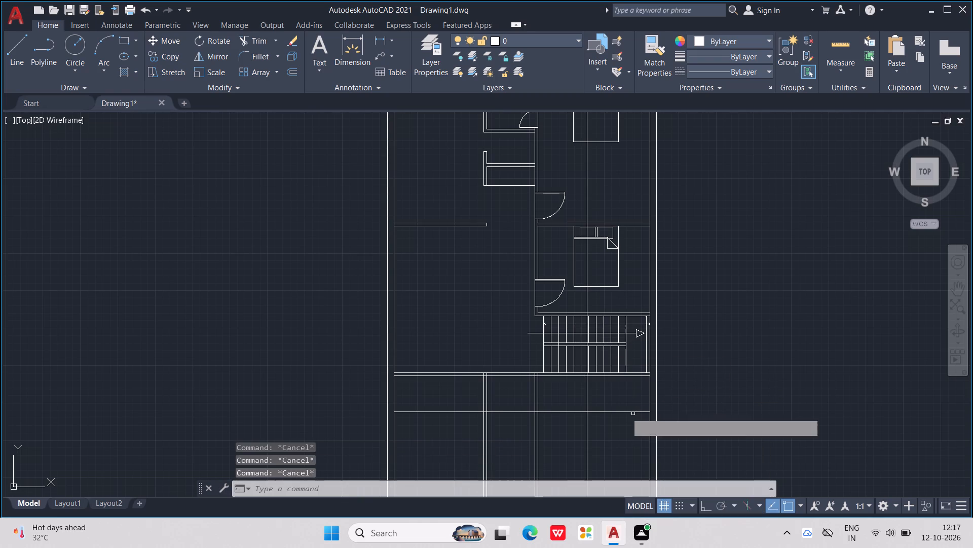
pyautogui.scroll(2, 603, 381)
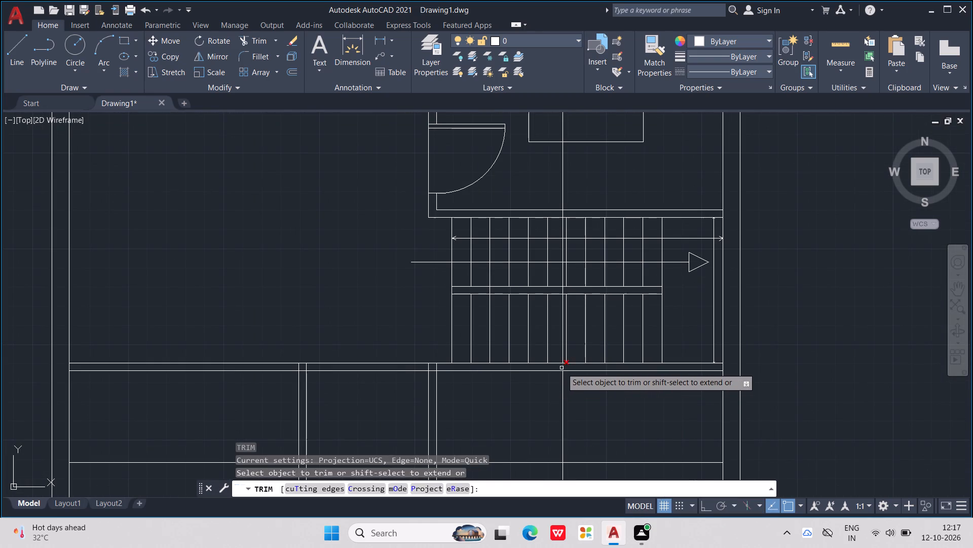
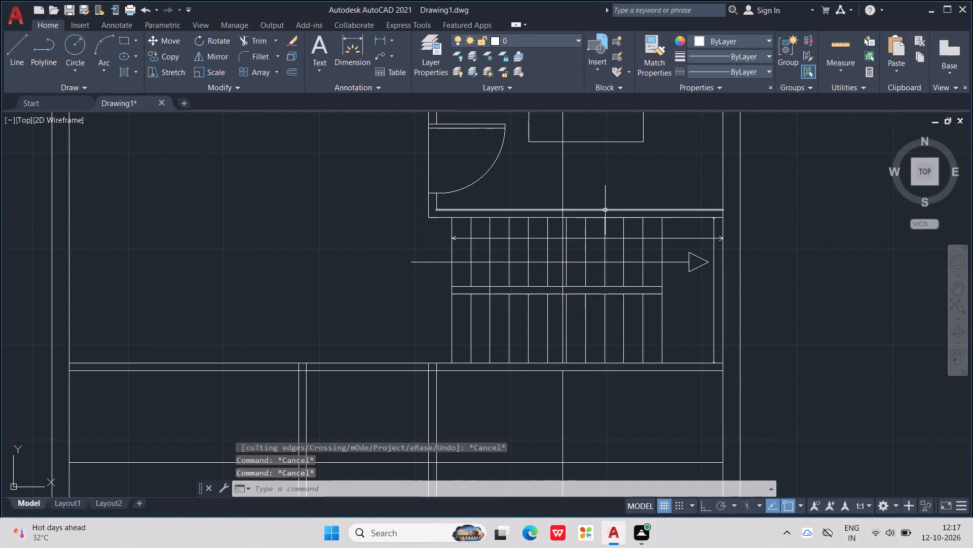
# Delete the stray vertical line that runs through the bedroom and the staircase.
pyautogui.press('Escape')
pyautogui.press('Escape')
pyautogui.moveTo(577, 193); pyautogui.dragTo(551, 191)
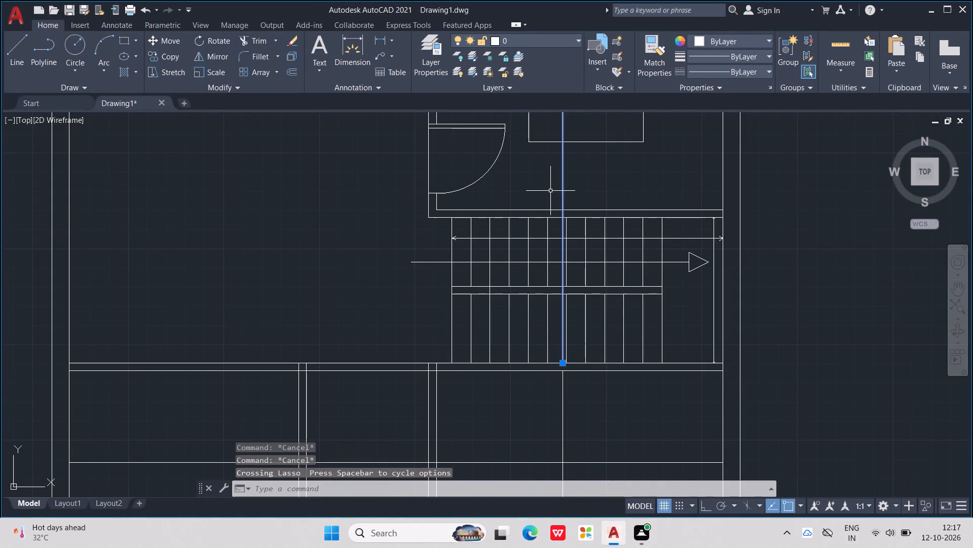
pyautogui.press('Delete')
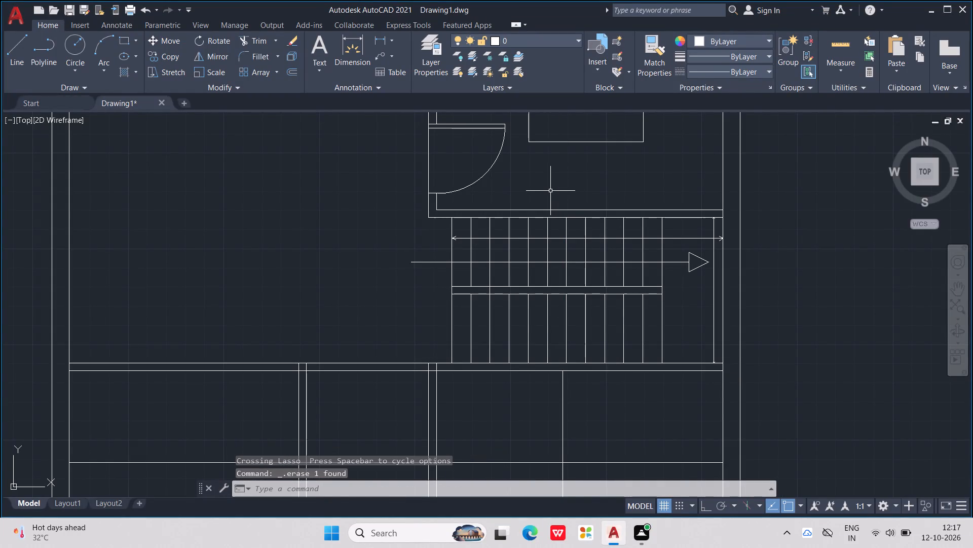
# Examine the staircase and the partition and wall lines of the rooms directly south of it.
pyautogui.scroll(-2, 552, 191)
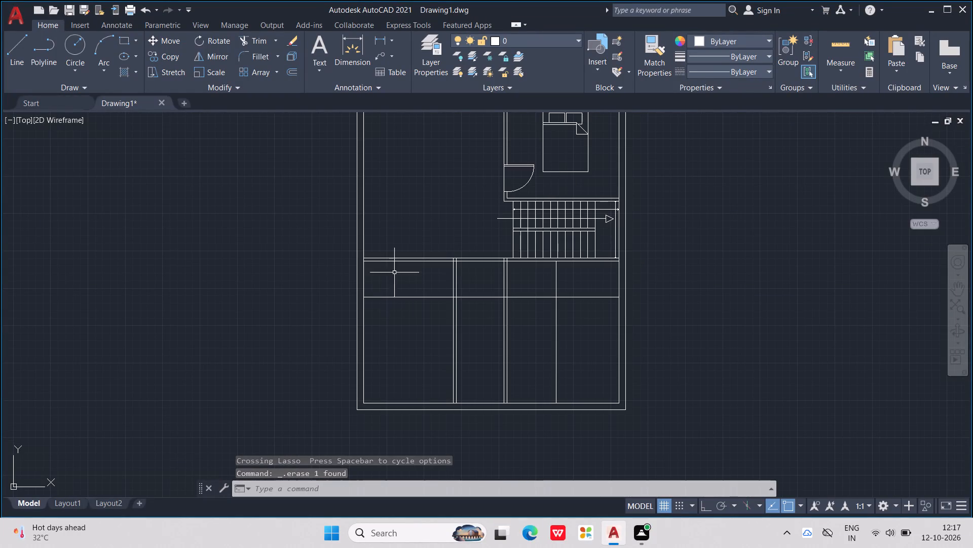
pyautogui.moveTo(403, 255); pyautogui.dragTo(498, 272, button='middle')
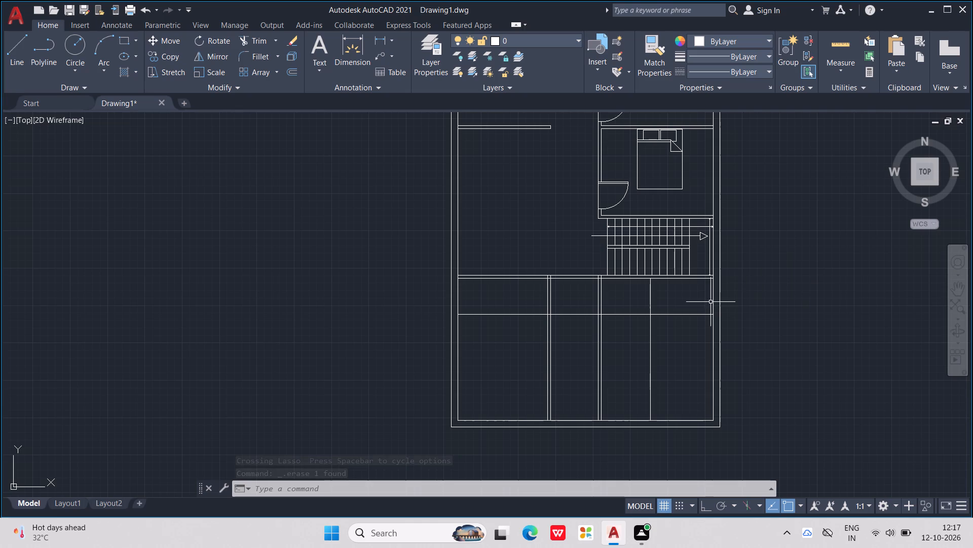
pyautogui.scroll(1, 660, 275)
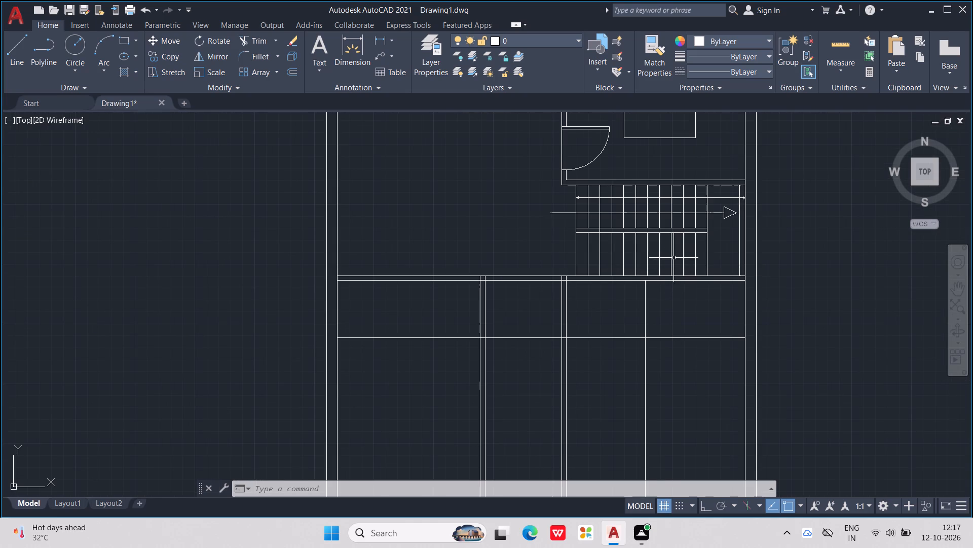
pyautogui.scroll(1, 710, 292)
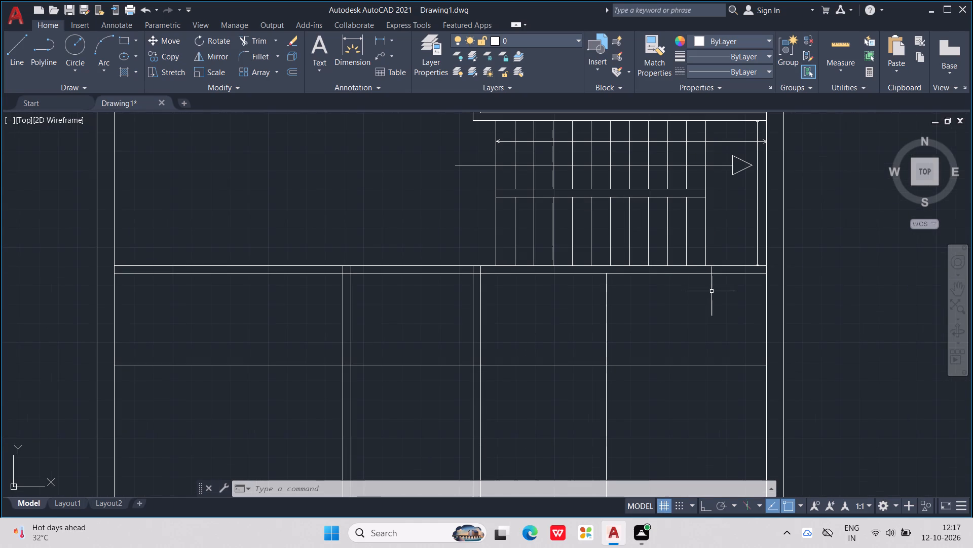
pyautogui.scroll(2, 738, 315)
pyautogui.scroll(-3, 755, 327)
pyautogui.scroll(1, 788, 352)
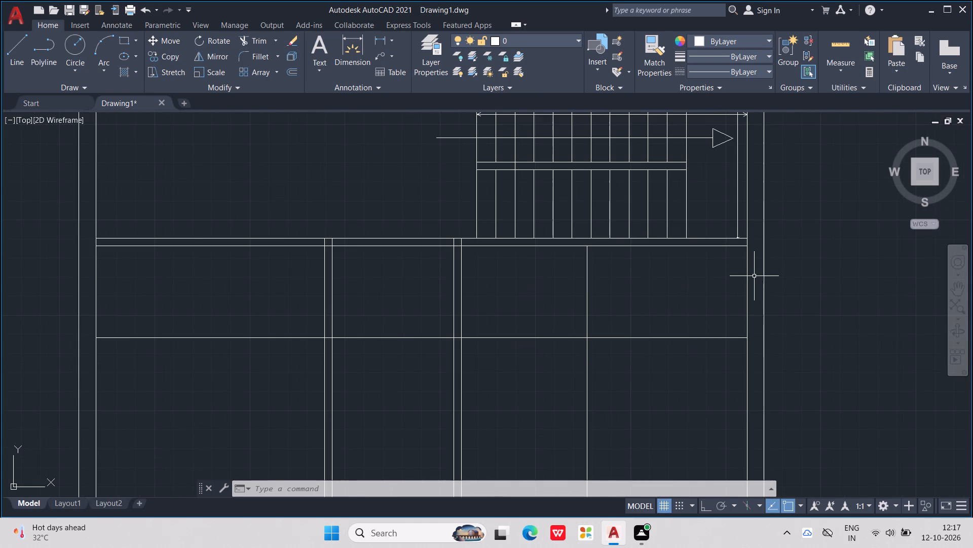
pyautogui.scroll(2, 752, 254)
pyautogui.scroll(5, 730, 217)
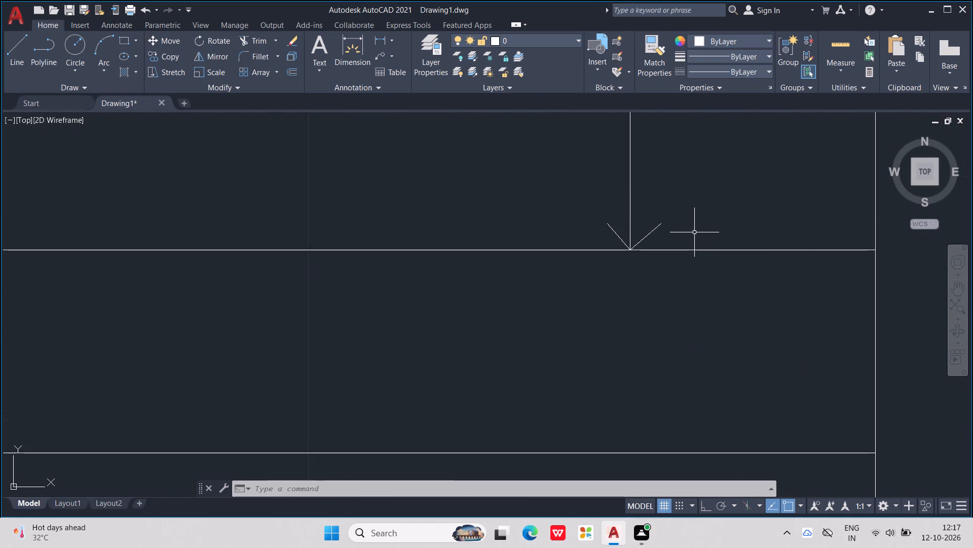
pyautogui.scroll(-9, 694, 232)
pyautogui.moveTo(694, 230); pyautogui.dragTo(722, 277, button='middle')
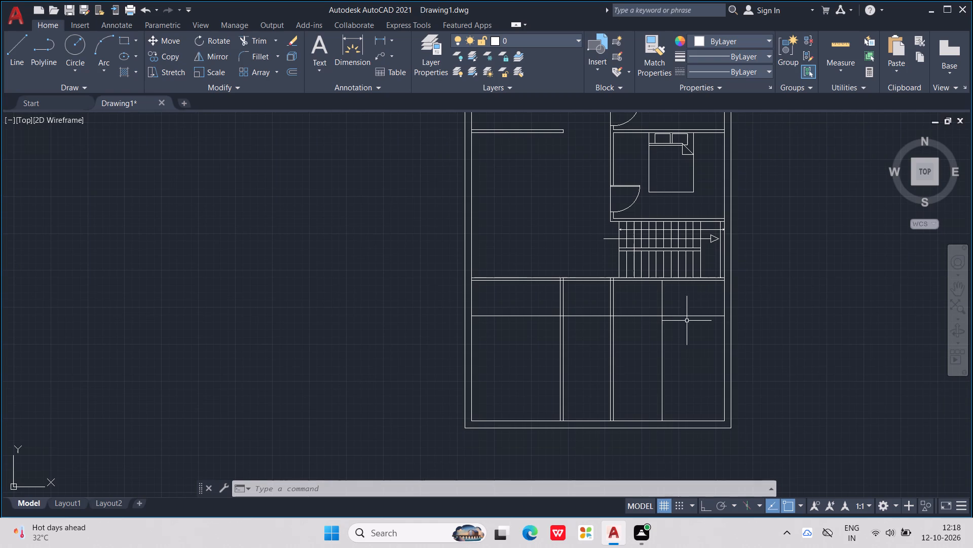
# Offset the easternmost single partition line 4" east and the horizontal line south of the stairs 4" north to form walls.
pyautogui.press('o')
pyautogui.write('ff')
pyautogui.press('Return')
pyautogui.press('4')
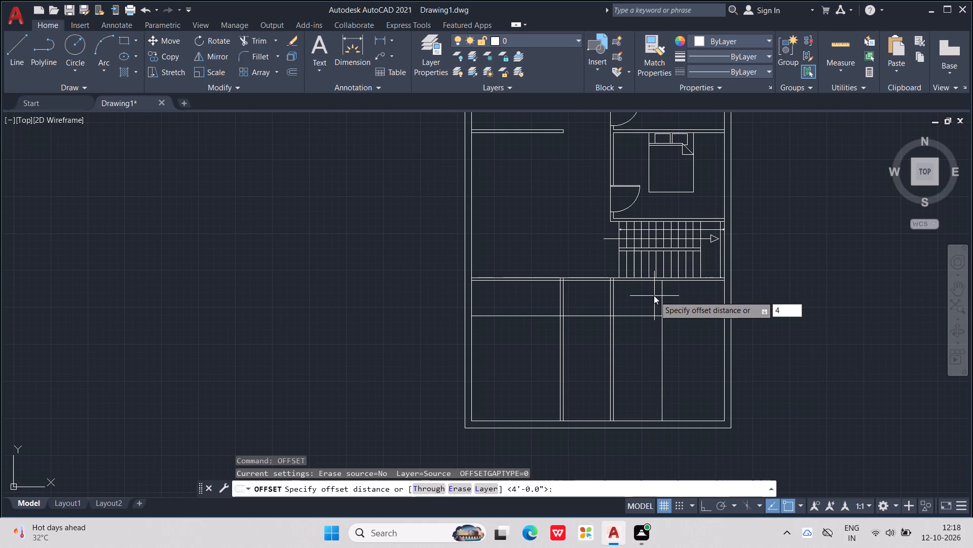
pyautogui.hotkey('shift', '"')
pyautogui.press('Return')
pyautogui.click(662, 295)
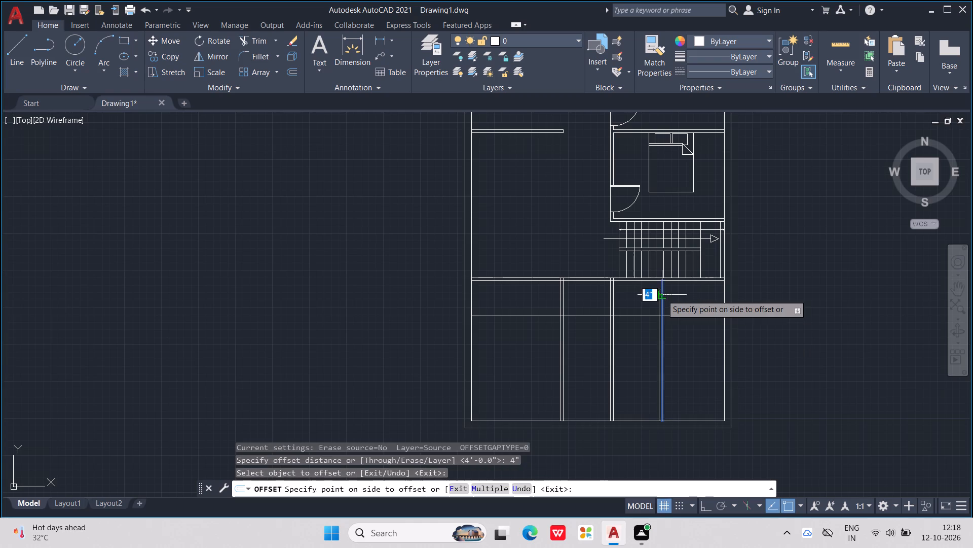
pyautogui.click(682, 299)
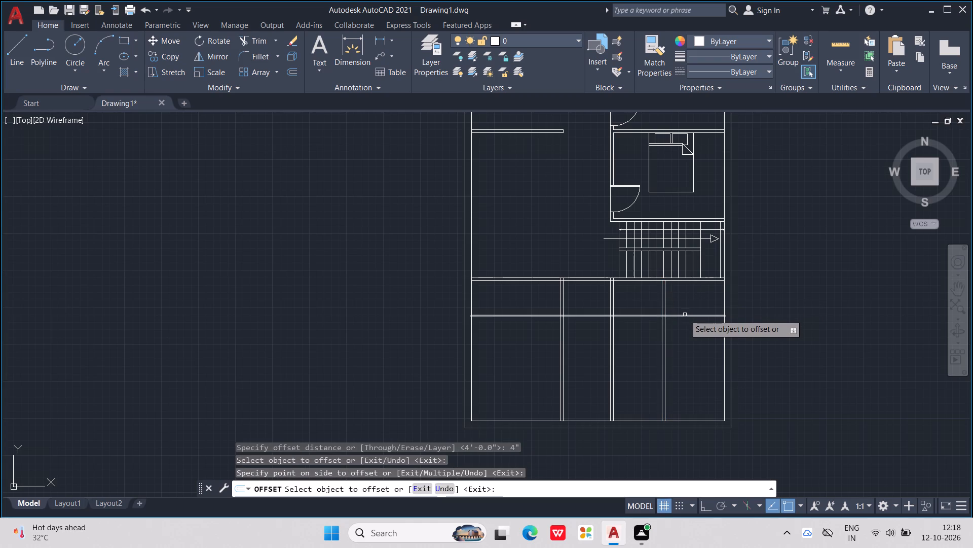
pyautogui.click(685, 317)
pyautogui.click(688, 298)
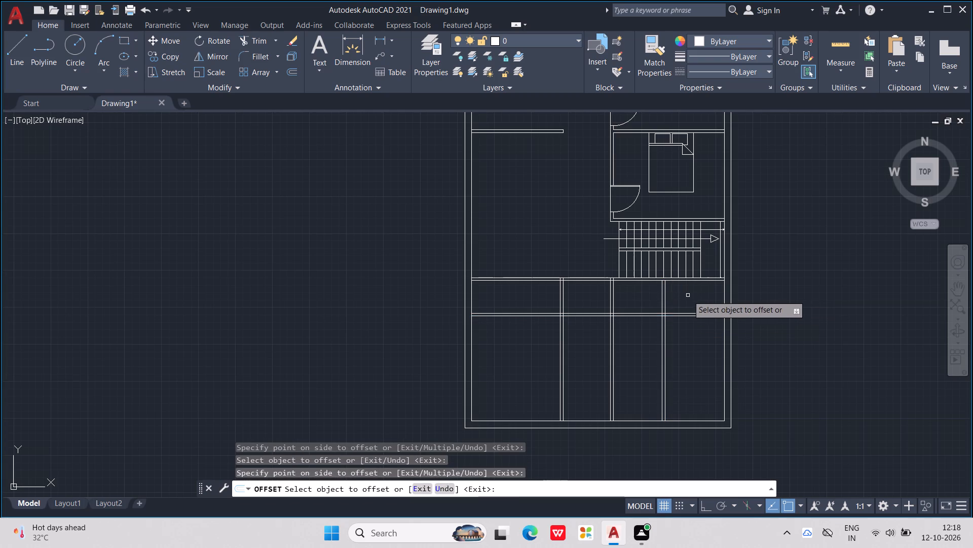
pyautogui.press('Escape')
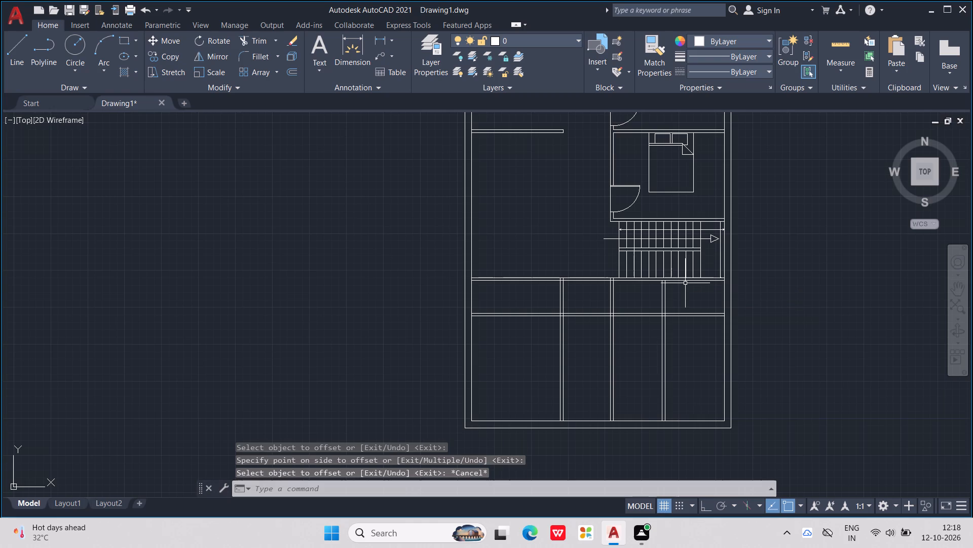
pyautogui.press('Escape')
pyautogui.press('Escape')
pyautogui.press('Escape')
pyautogui.press('Escape')
pyautogui.press('Escape')
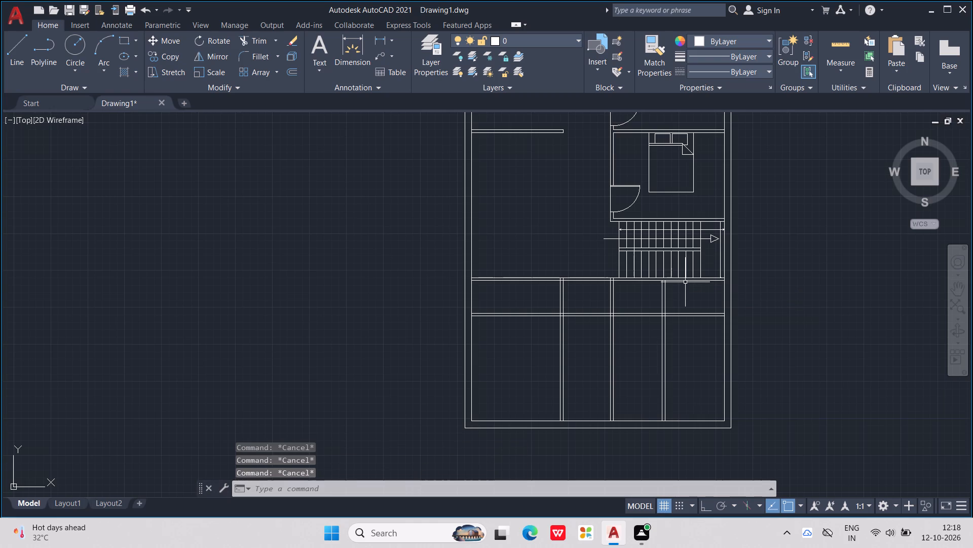
# With Ortho on, draw a horizontal line about 2'-7" long eastward from the new partition's west face, just south of the staircase wall.
pyautogui.moveTo(686, 281); pyautogui.dragTo(619, 338, button='middle')
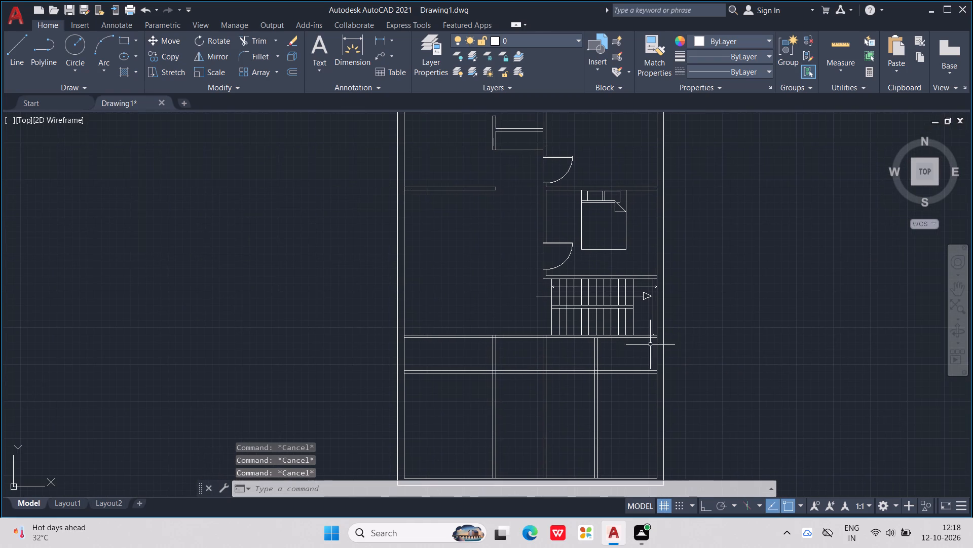
pyautogui.scroll(1, 664, 377)
pyautogui.scroll(1, 631, 343)
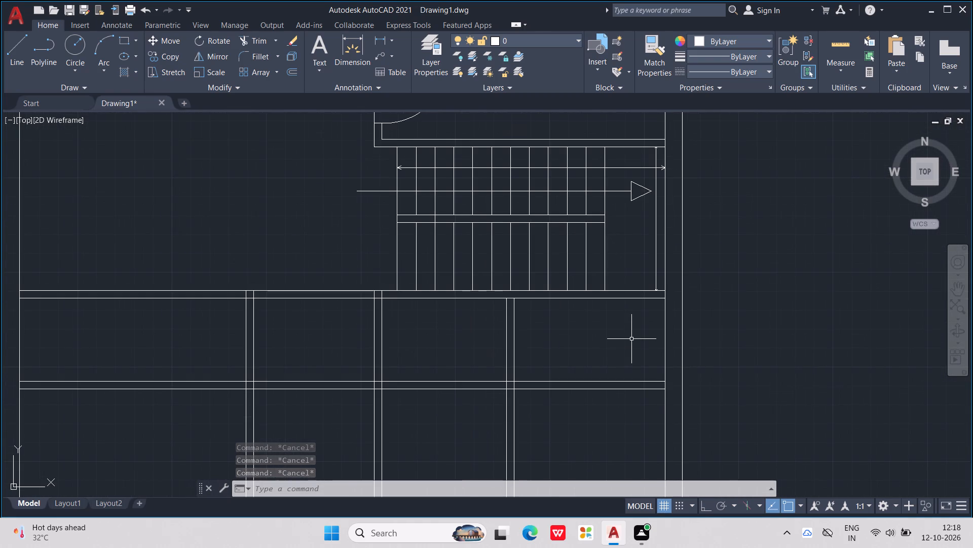
pyautogui.moveTo(631, 337); pyautogui.dragTo(602, 342, button='middle')
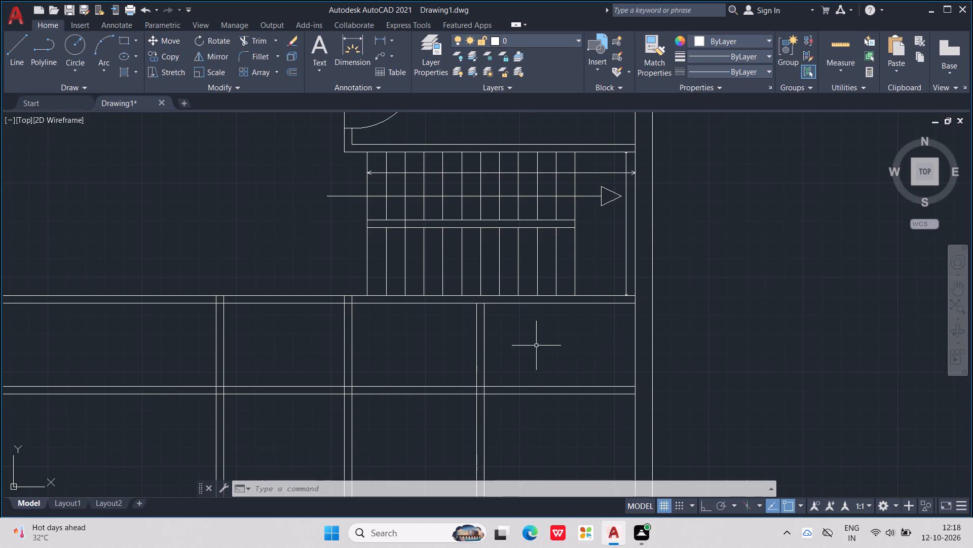
pyautogui.press('l')
pyautogui.press('Return')
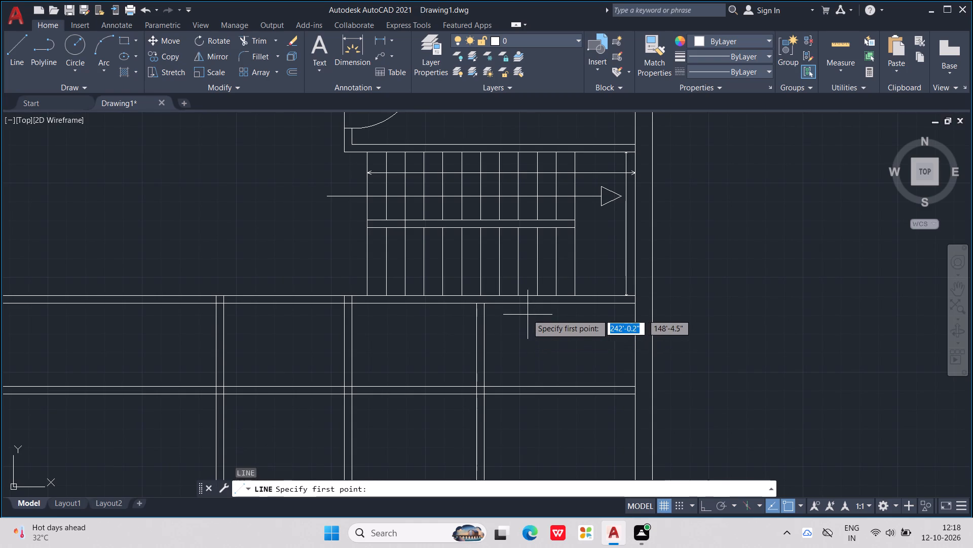
pyautogui.scroll(2, 498, 311)
pyautogui.click(444, 323)
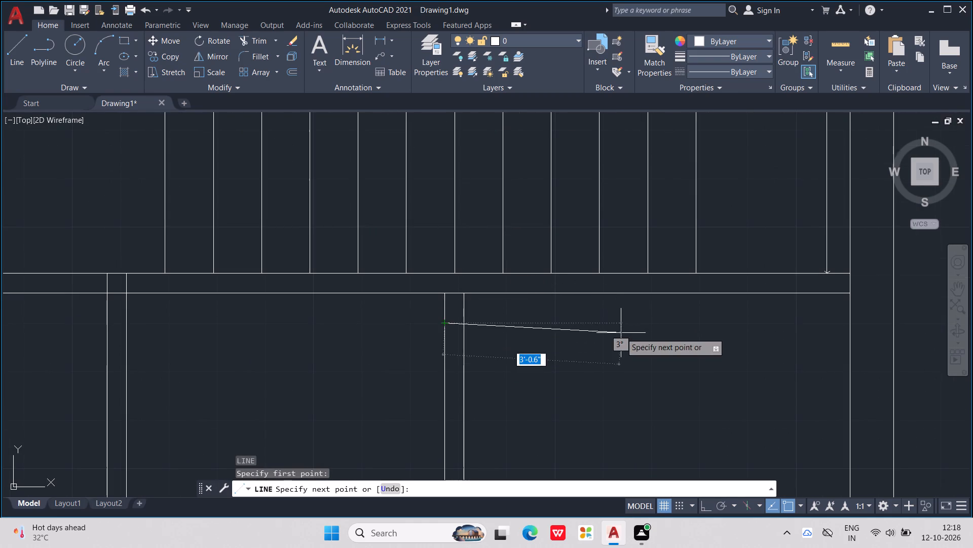
pyautogui.press('F8')
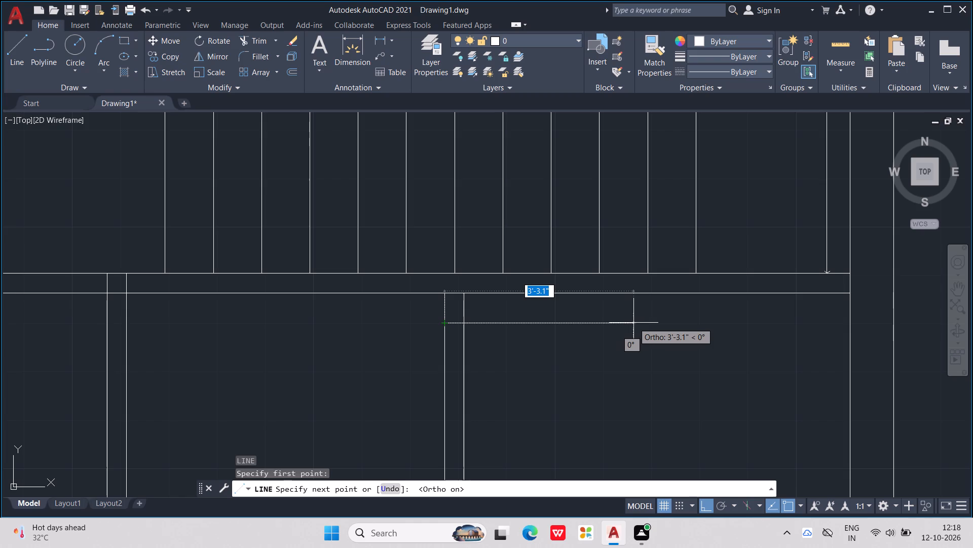
pyautogui.click(593, 330)
pyautogui.press('Escape')
pyautogui.press('Escape')
# Offset the short horizontal line 2' south to mark the other side of the door opening.
pyautogui.moveTo(598, 355); pyautogui.dragTo(597, 312, button='middle')
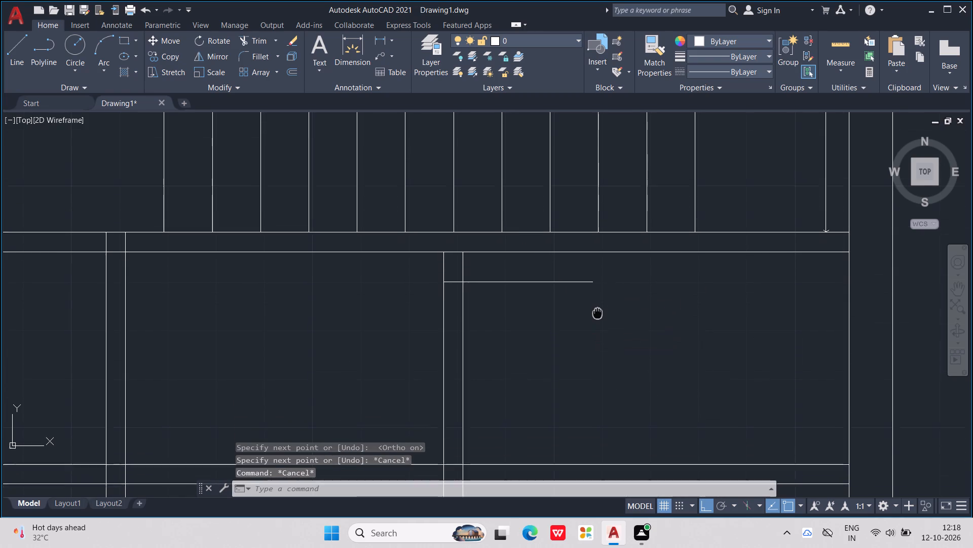
pyautogui.moveTo(597, 312); pyautogui.dragTo(597, 307, button='middle')
pyautogui.press('o')
pyautogui.press('d')
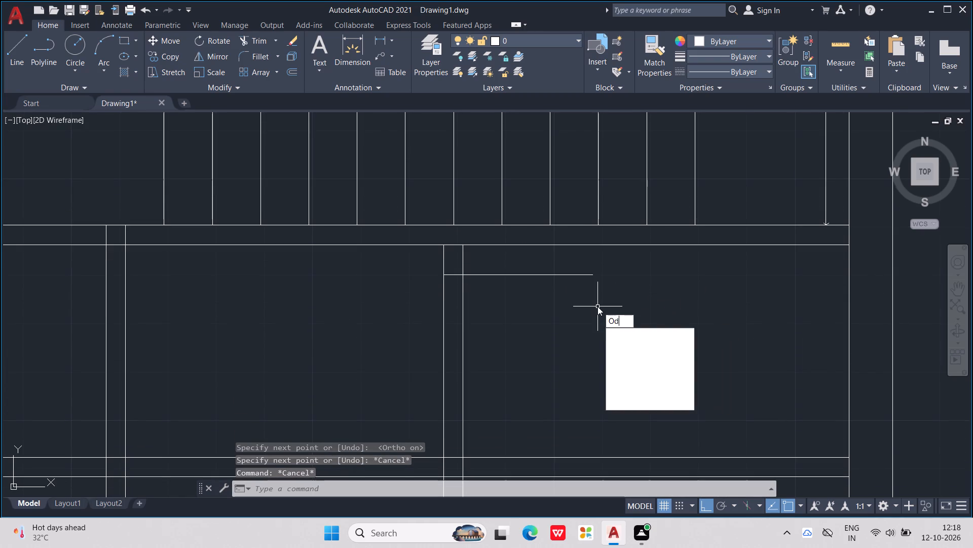
pyautogui.press('BackSpace')
pyautogui.press('BackSpace')
pyautogui.write('ff')
pyautogui.press('BackSpace')
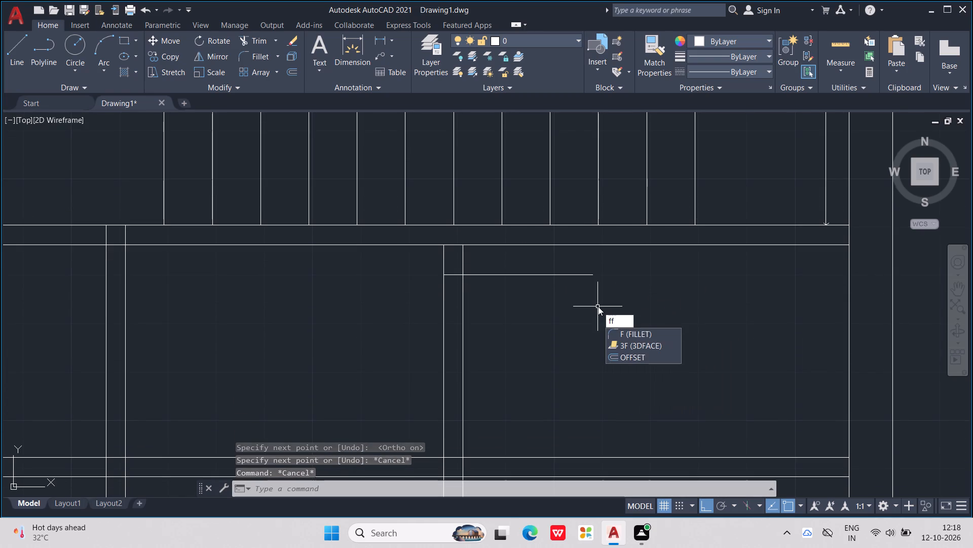
pyautogui.press('BackSpace')
pyautogui.write('off')
pyautogui.press('Return')
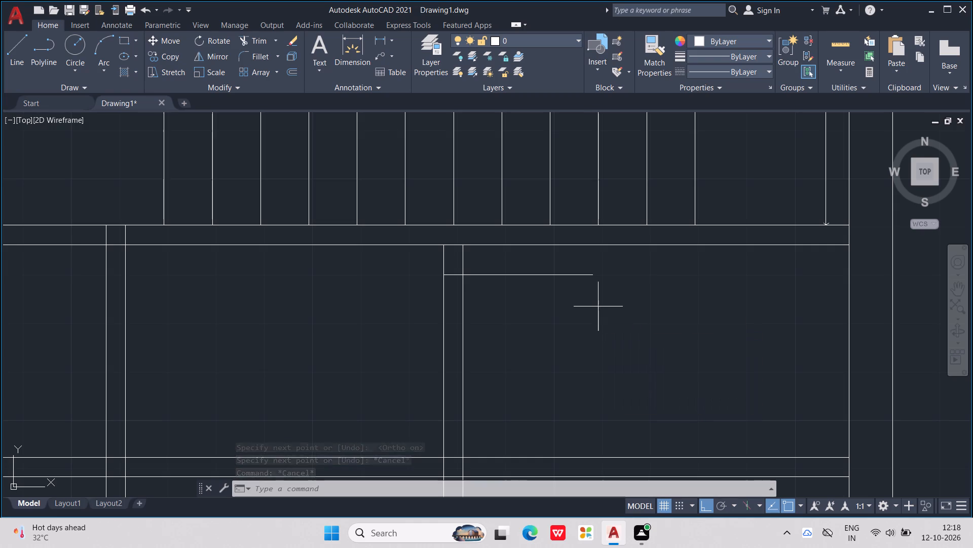
pyautogui.press('2')
pyautogui.press("'")
pyautogui.press('Return')
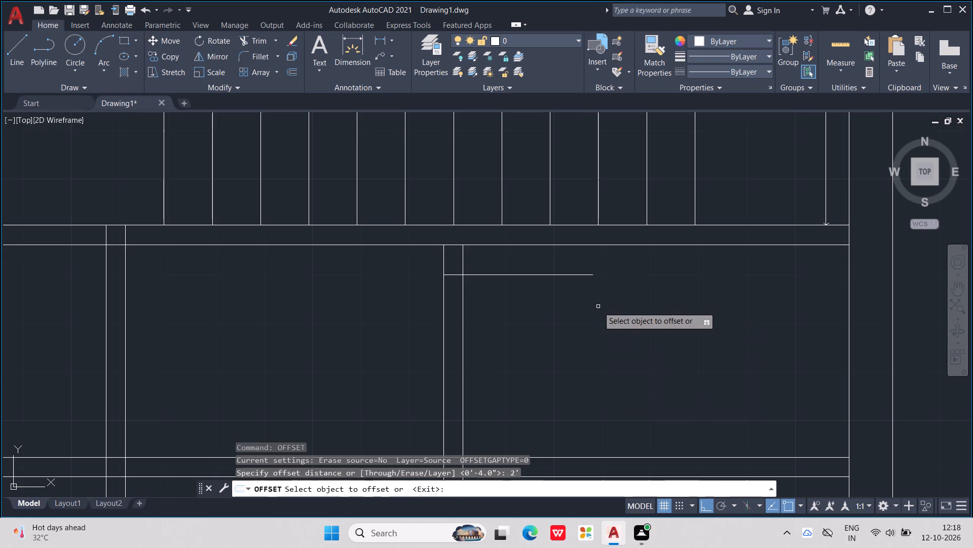
pyautogui.click(581, 276)
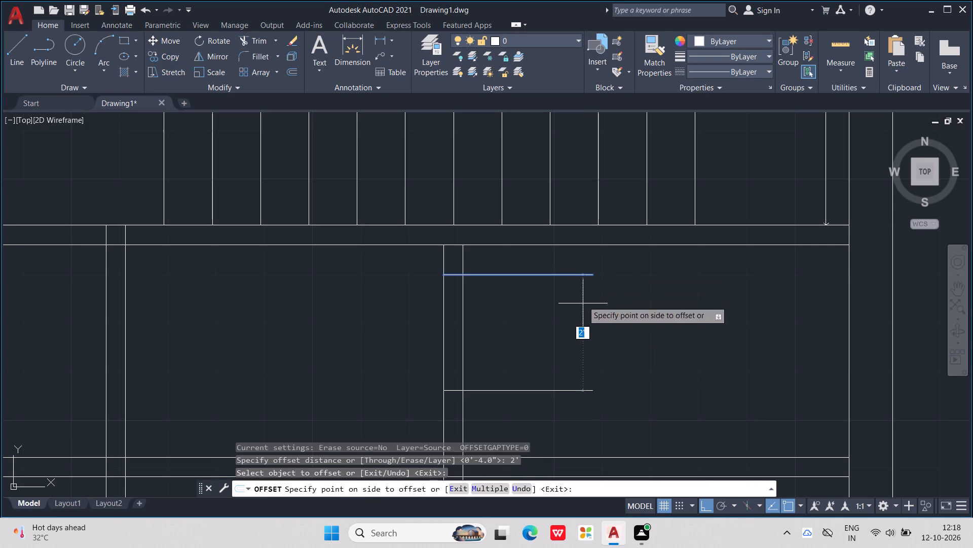
pyautogui.click(576, 352)
pyautogui.scroll(-2, 582, 350)
pyautogui.press('Escape')
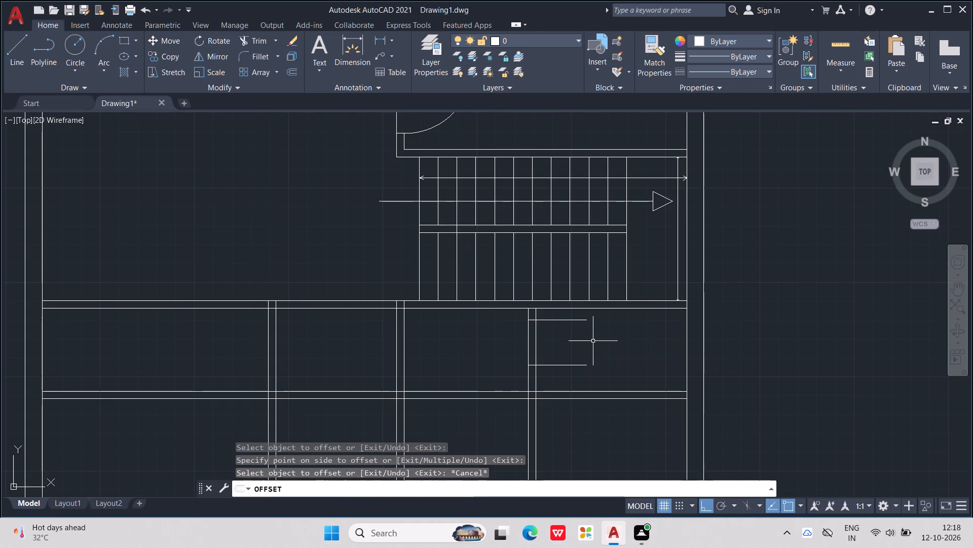
pyautogui.press('Escape')
# Trim the partition's east face between the two short lines and trim off both lines' overhangs beyond the partition.
pyautogui.moveTo(593, 339); pyautogui.dragTo(609, 351, button='middle')
pyautogui.scroll(-1, 598, 337)
pyautogui.scroll(1, 614, 350)
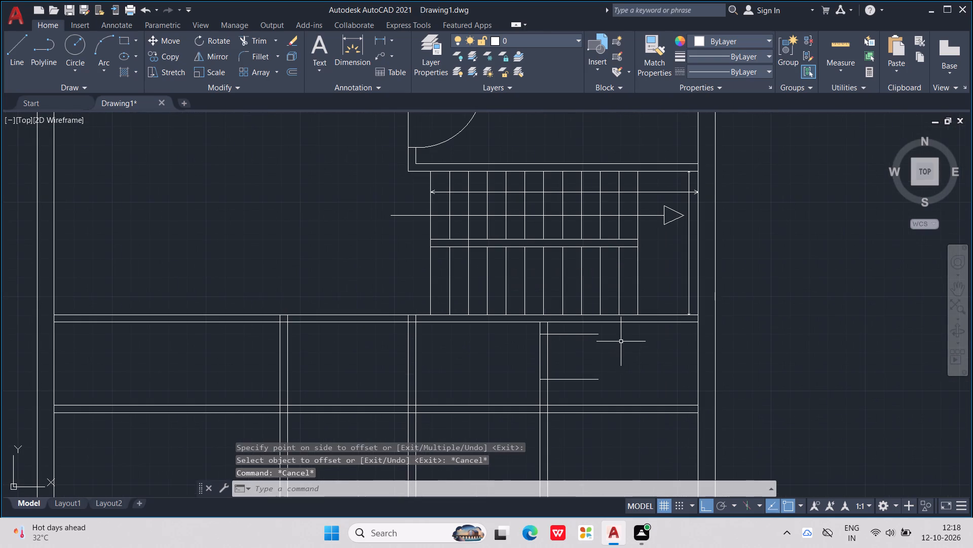
pyautogui.press('Escape')
pyautogui.press('Escape')
pyautogui.write('tr')
pyautogui.press('Return')
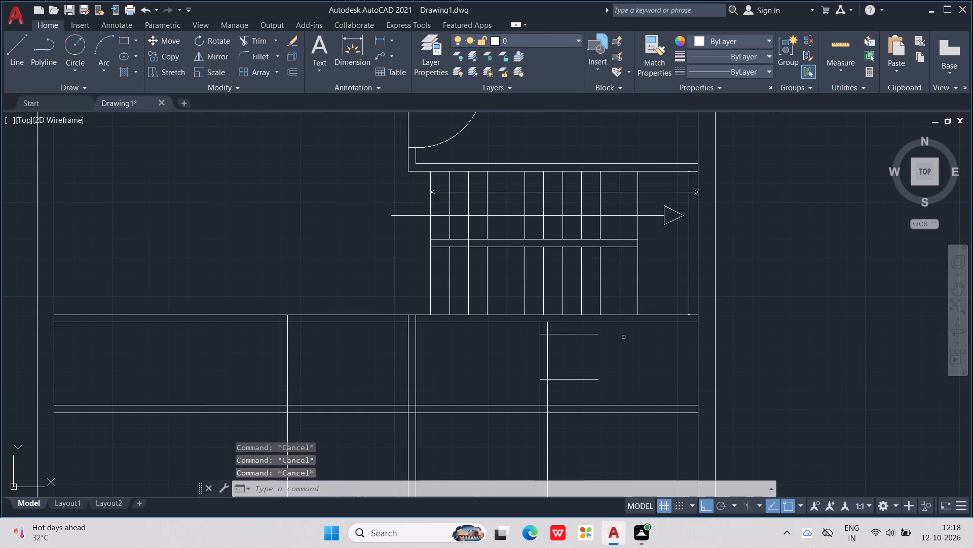
pyautogui.click(546, 358)
pyautogui.click(573, 331)
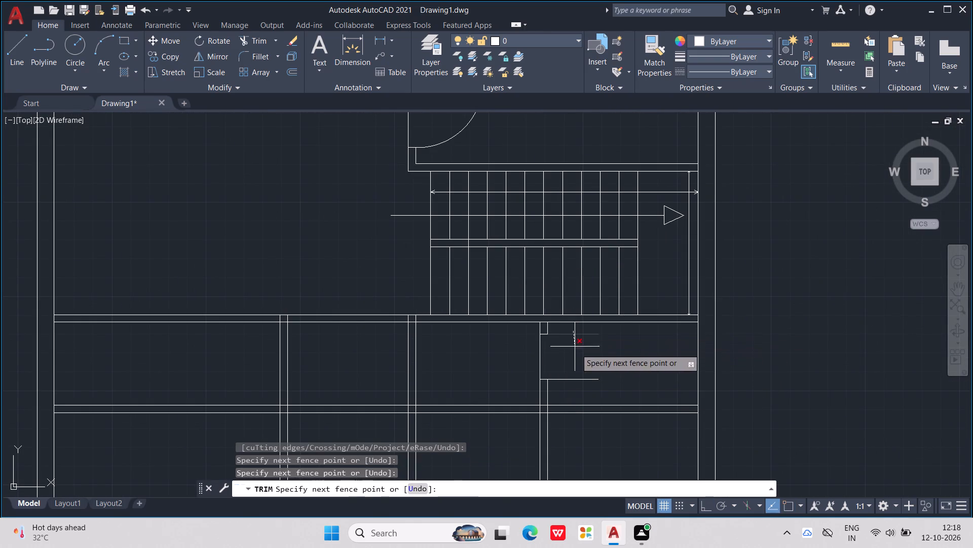
pyautogui.click(582, 388)
pyautogui.press('Escape')
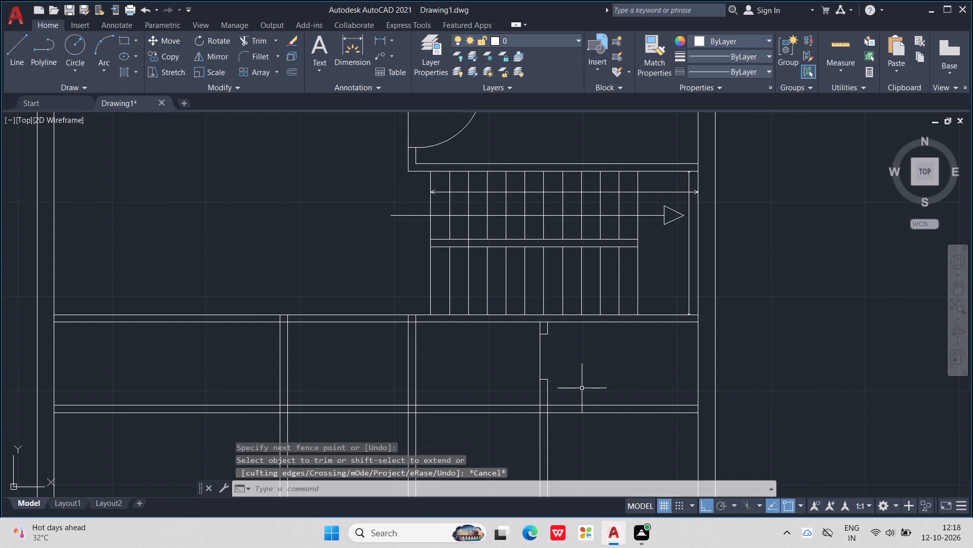
pyautogui.press('Escape')
pyautogui.press('Escape')
pyautogui.press('Escape')
pyautogui.press('Escape')
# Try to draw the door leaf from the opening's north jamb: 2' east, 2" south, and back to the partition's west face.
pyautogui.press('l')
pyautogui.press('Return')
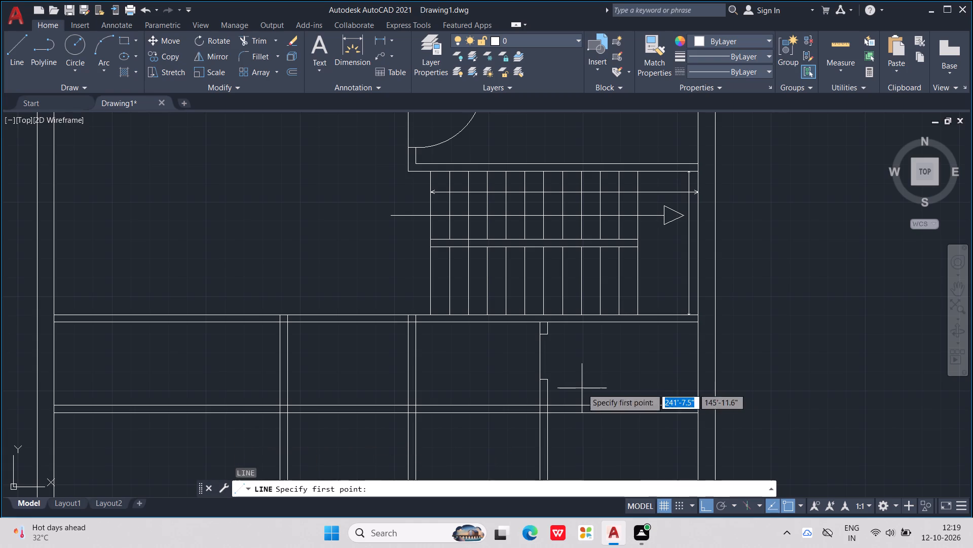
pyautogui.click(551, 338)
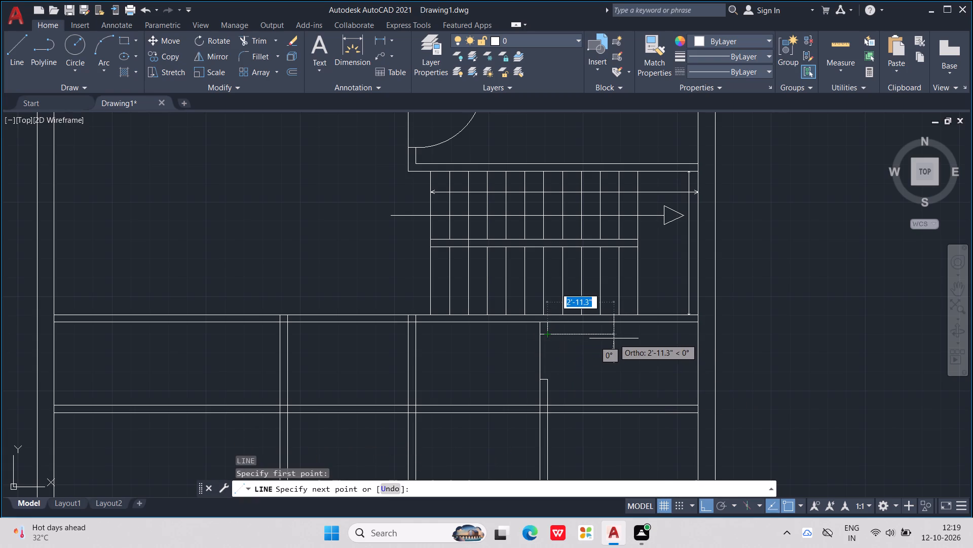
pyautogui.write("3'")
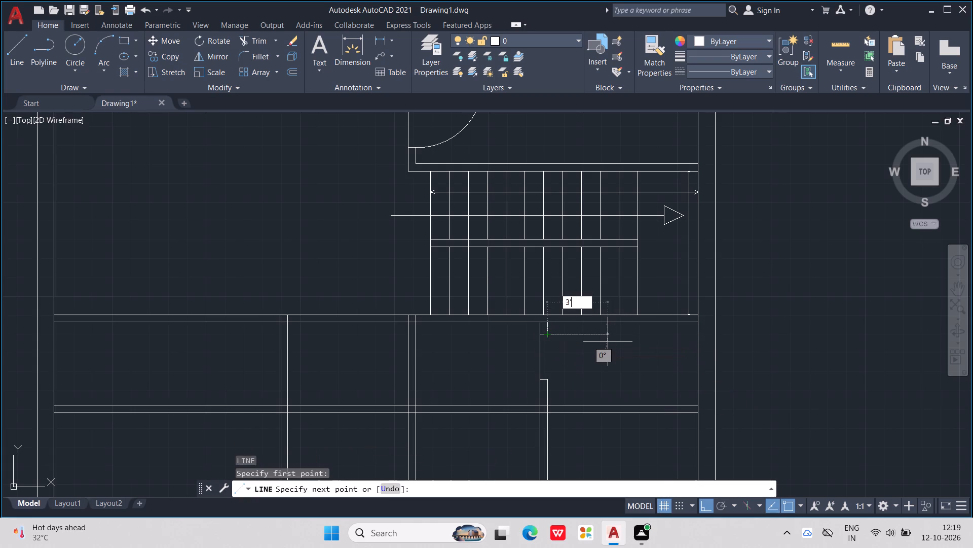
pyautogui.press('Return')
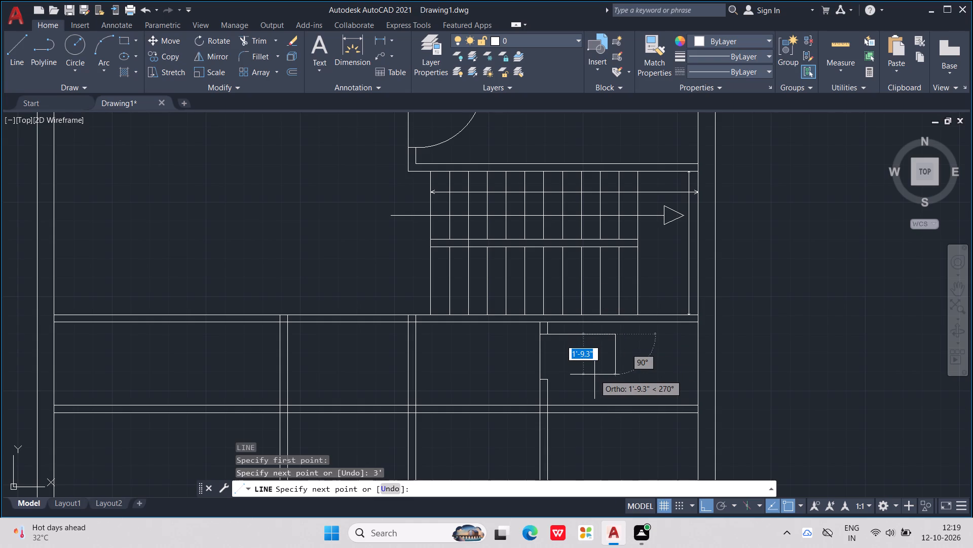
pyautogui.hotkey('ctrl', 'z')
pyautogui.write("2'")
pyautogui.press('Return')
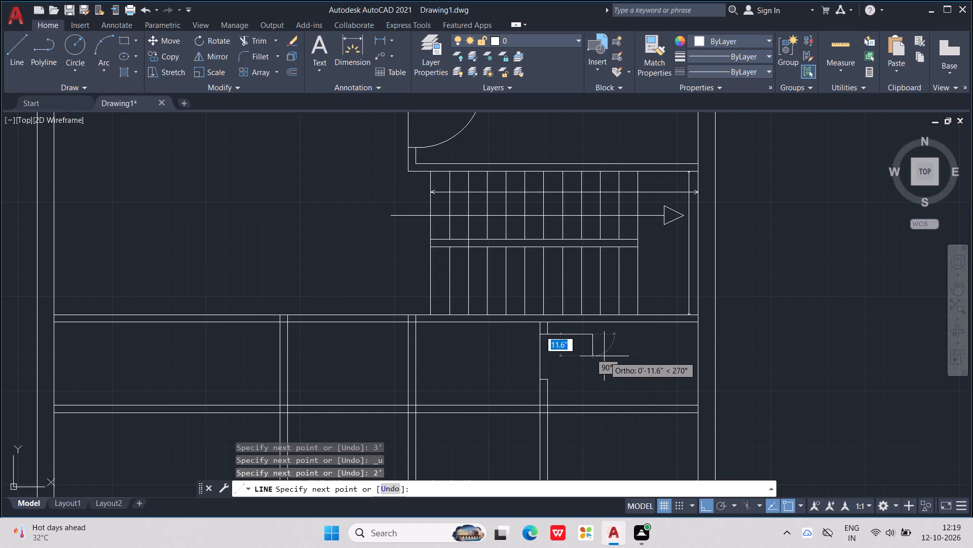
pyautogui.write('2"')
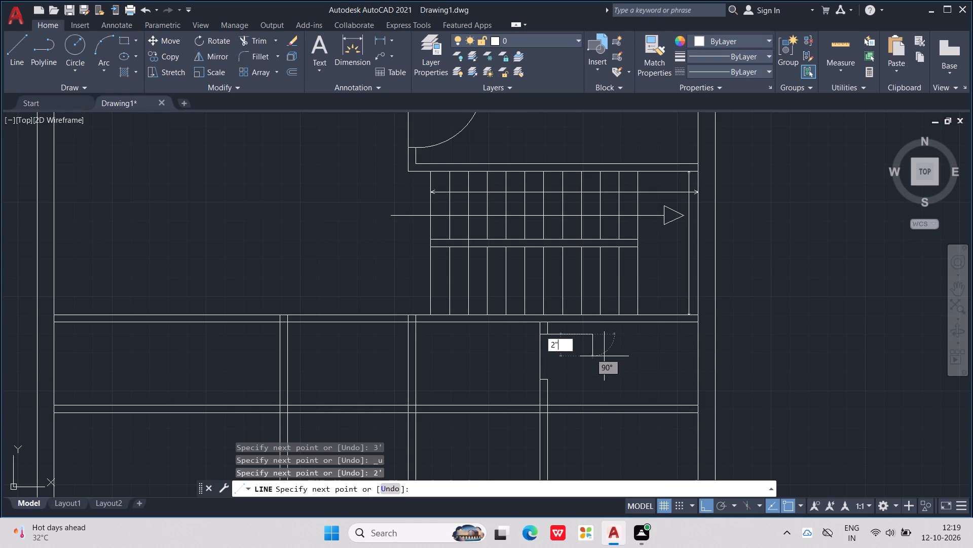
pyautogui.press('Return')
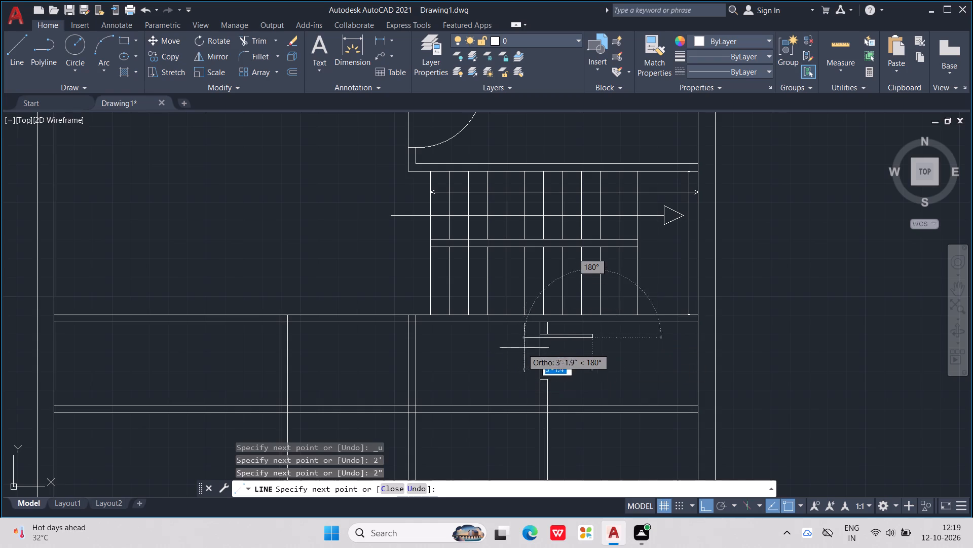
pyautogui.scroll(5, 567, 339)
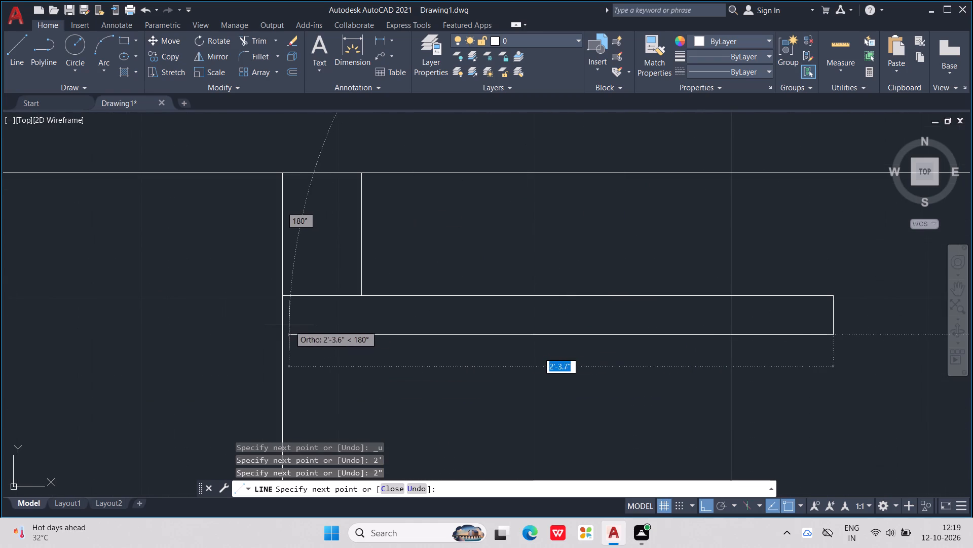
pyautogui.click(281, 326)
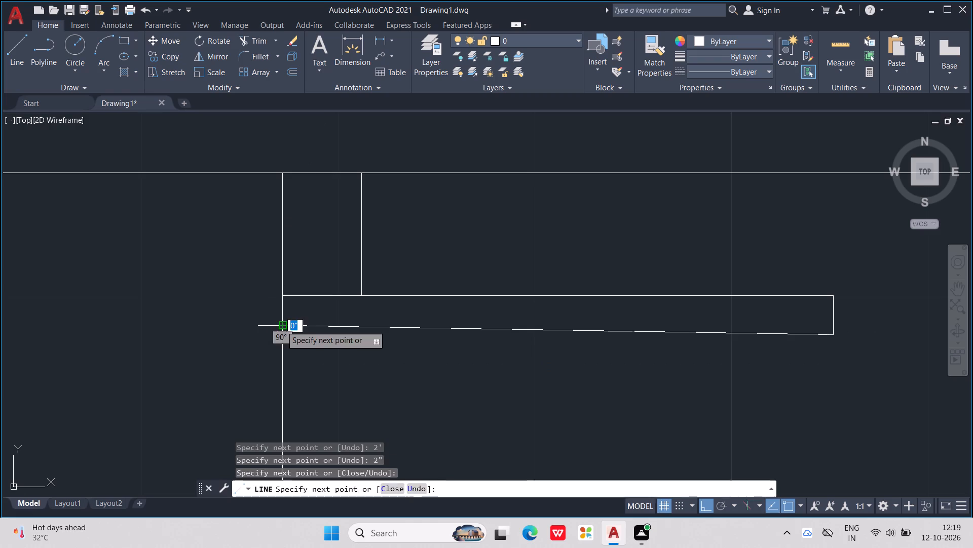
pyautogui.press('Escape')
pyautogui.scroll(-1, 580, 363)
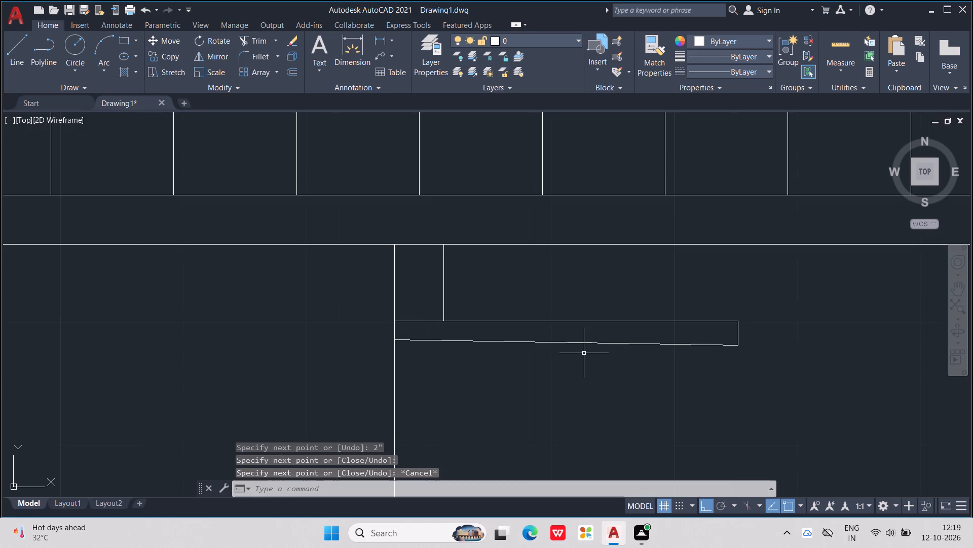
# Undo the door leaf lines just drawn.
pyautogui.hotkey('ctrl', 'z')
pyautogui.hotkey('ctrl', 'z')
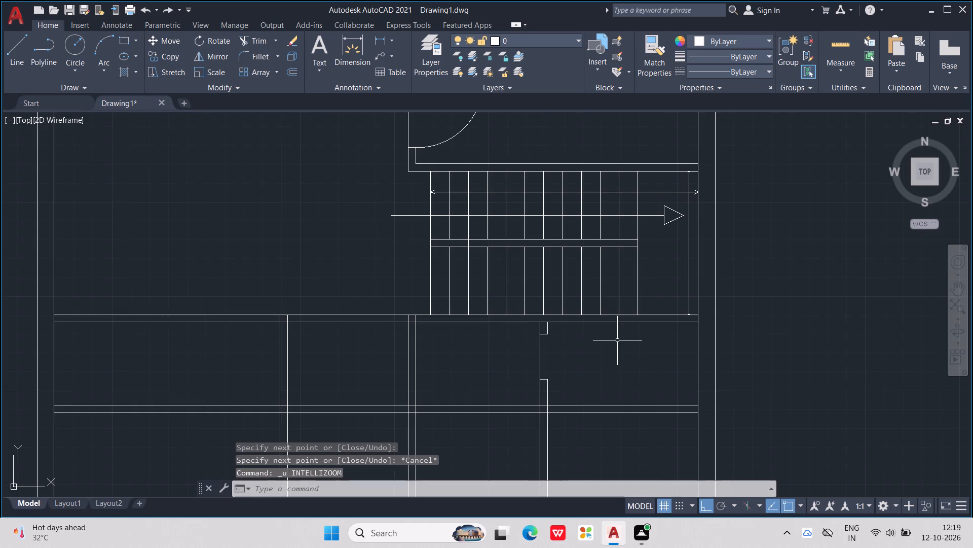
# Draw the door leaf from the north jamb's east end: 2' east, 2" south, and straight west to the partition's west face.
pyautogui.scroll(1, 624, 338)
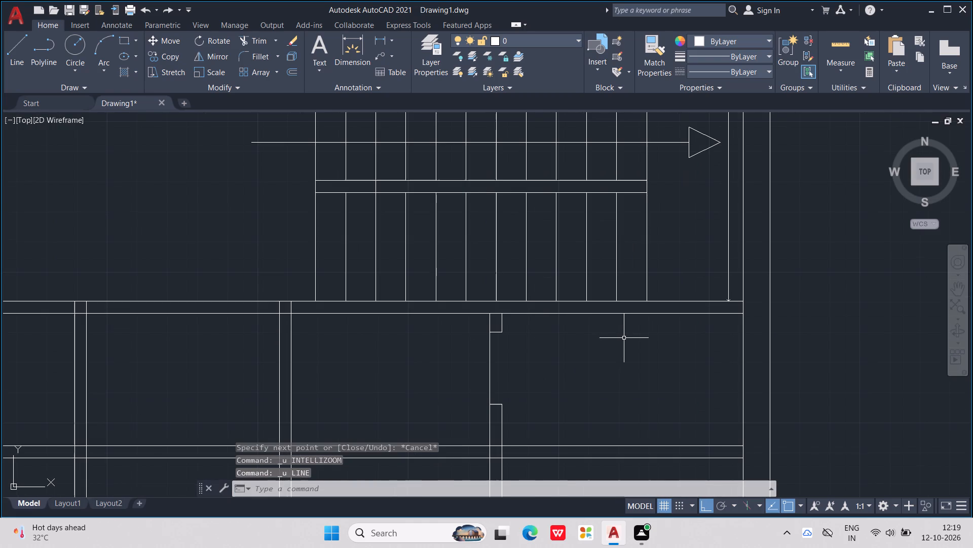
pyautogui.scroll(1, 519, 317)
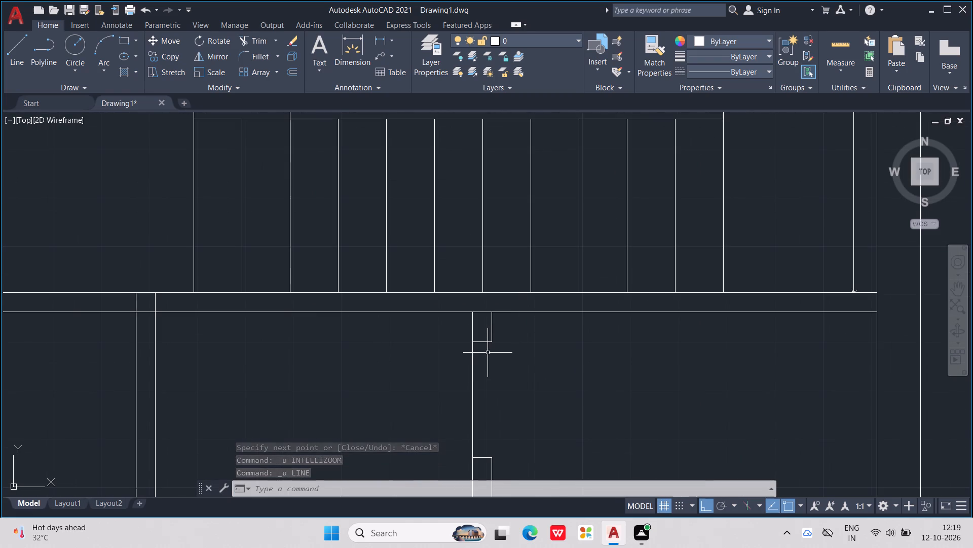
pyautogui.press('l')
pyautogui.press('Return')
pyautogui.click(494, 340)
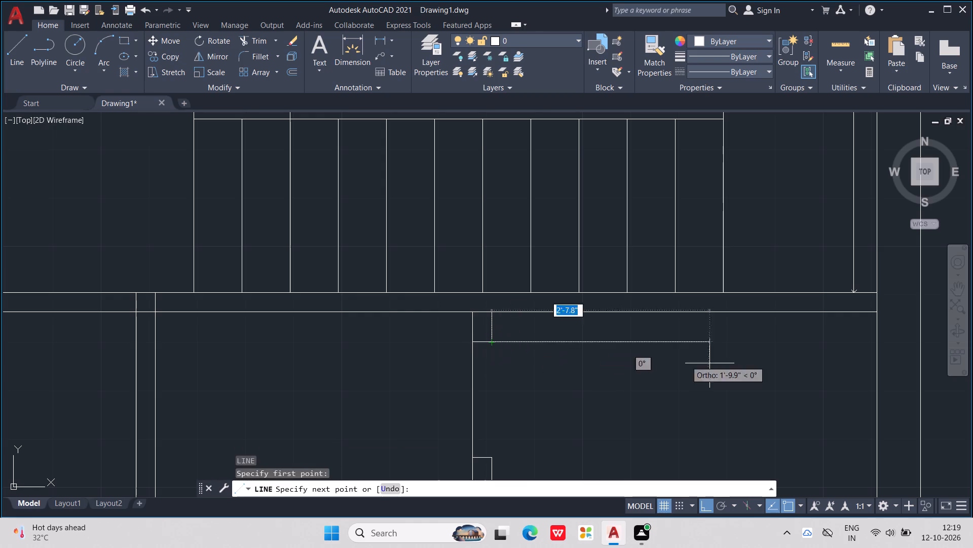
pyautogui.write("2'")
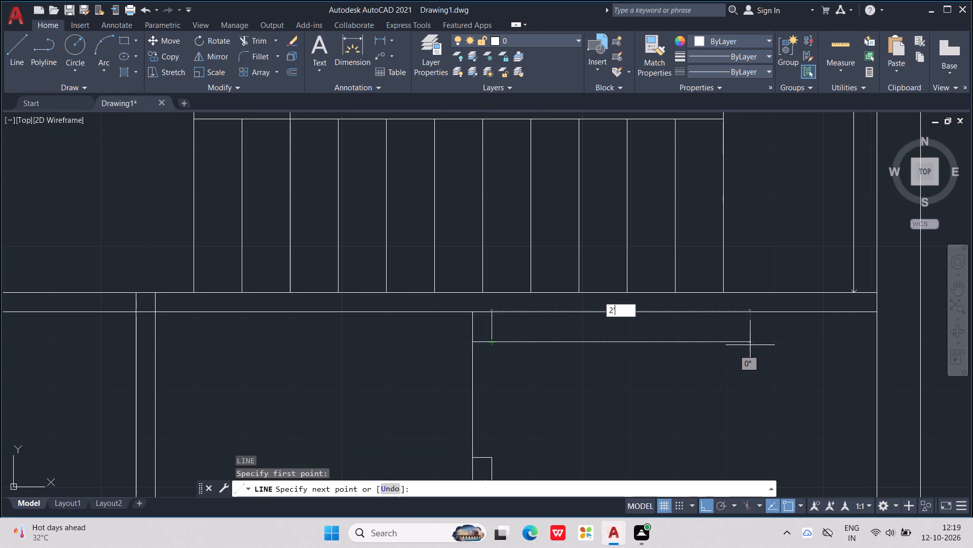
pyautogui.press('Return')
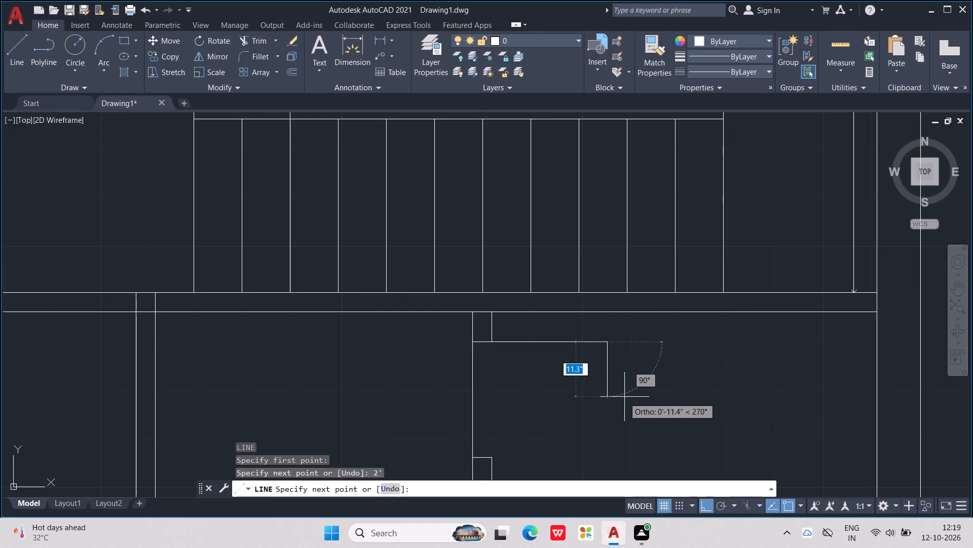
pyautogui.write('2"')
pyautogui.press('Return')
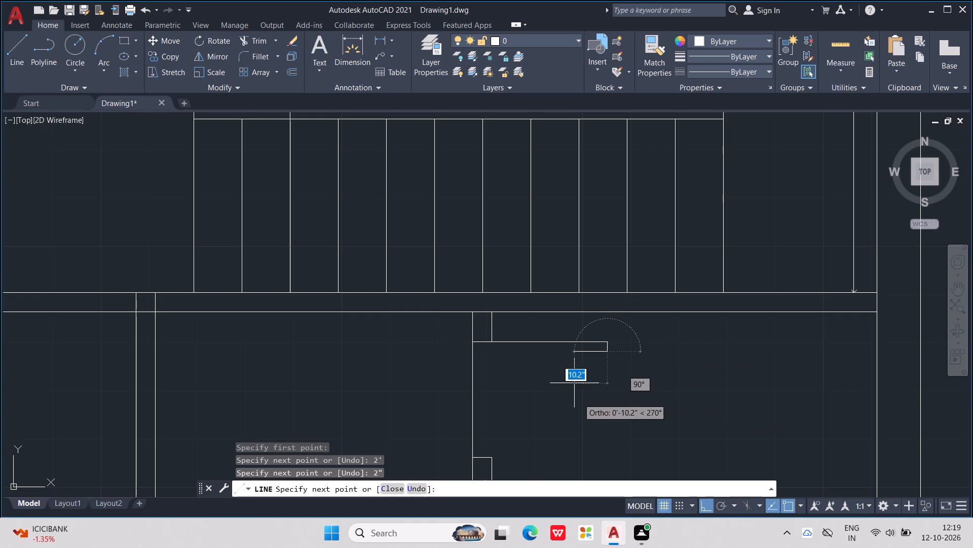
pyautogui.scroll(5, 486, 345)
pyautogui.scroll(-1, 518, 333)
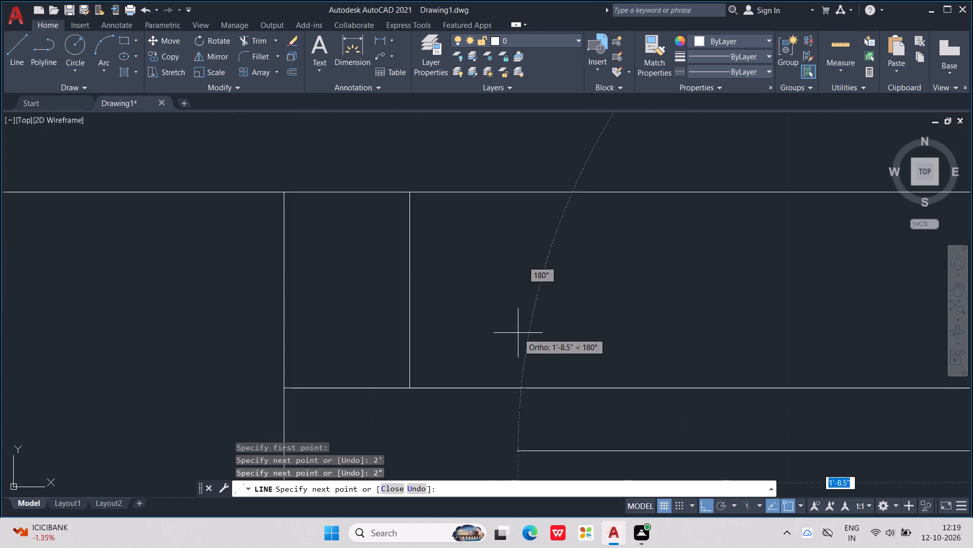
pyautogui.scroll(-2, 518, 333)
pyautogui.click(423, 384)
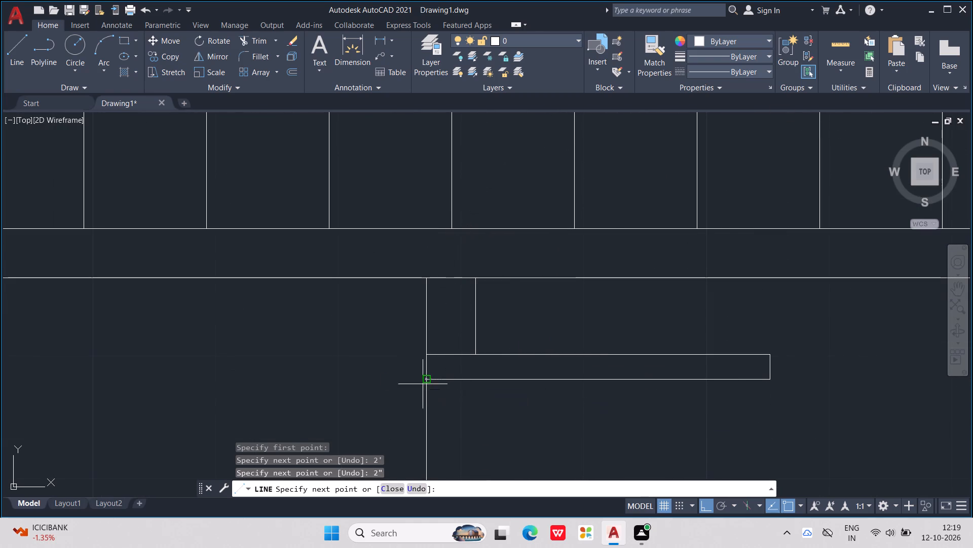
pyautogui.scroll(-2, 456, 356)
pyautogui.press('Escape')
pyautogui.press('Escape')
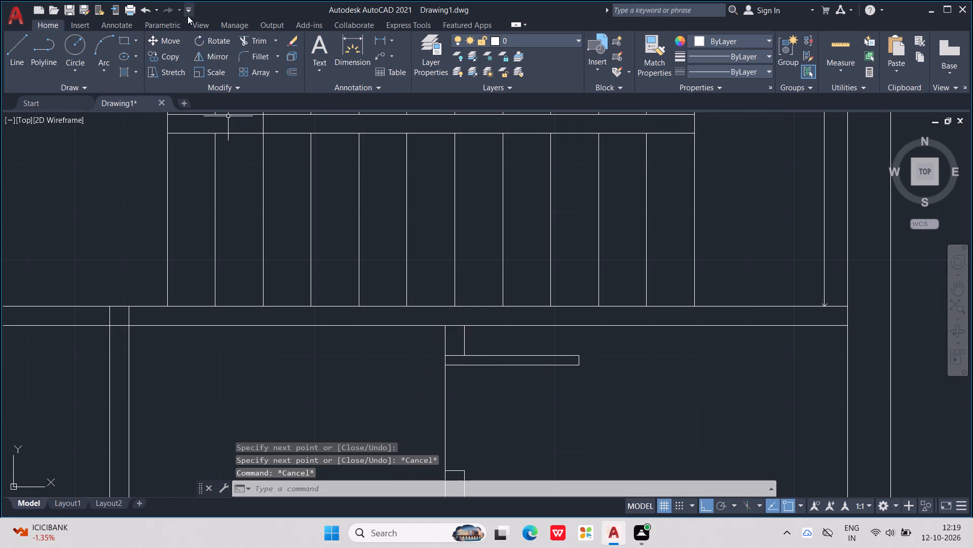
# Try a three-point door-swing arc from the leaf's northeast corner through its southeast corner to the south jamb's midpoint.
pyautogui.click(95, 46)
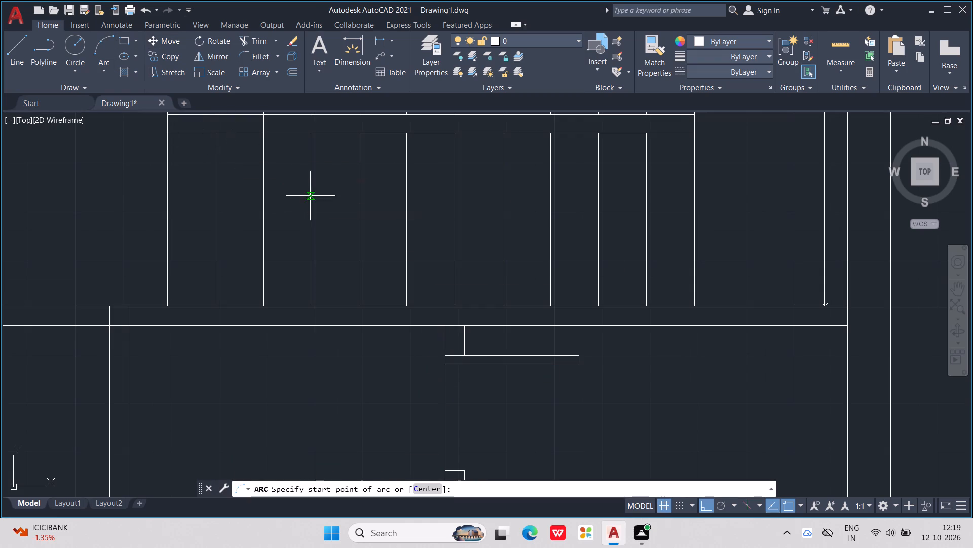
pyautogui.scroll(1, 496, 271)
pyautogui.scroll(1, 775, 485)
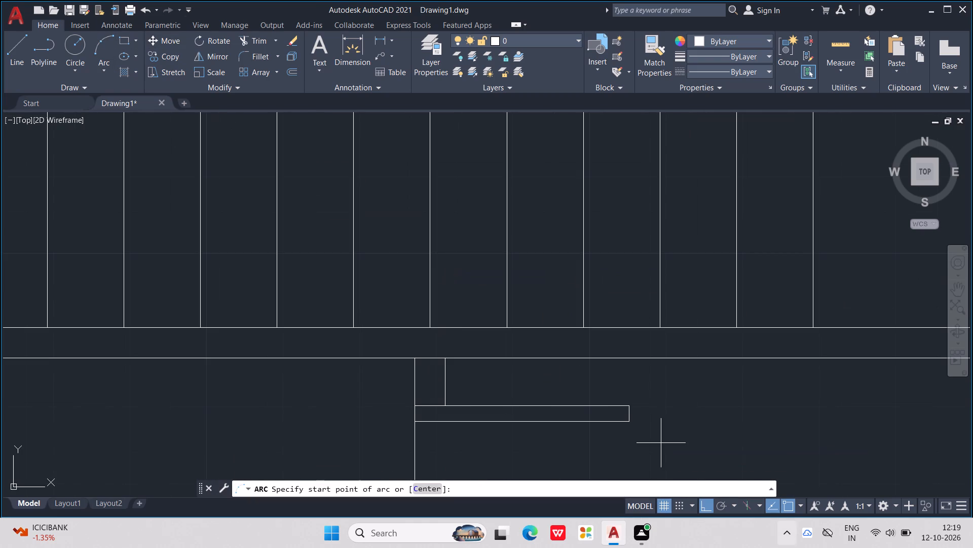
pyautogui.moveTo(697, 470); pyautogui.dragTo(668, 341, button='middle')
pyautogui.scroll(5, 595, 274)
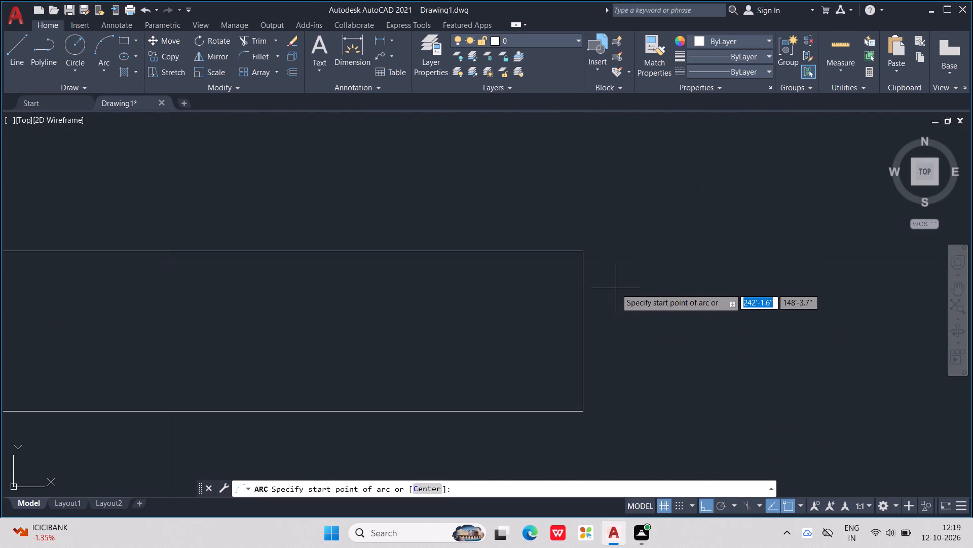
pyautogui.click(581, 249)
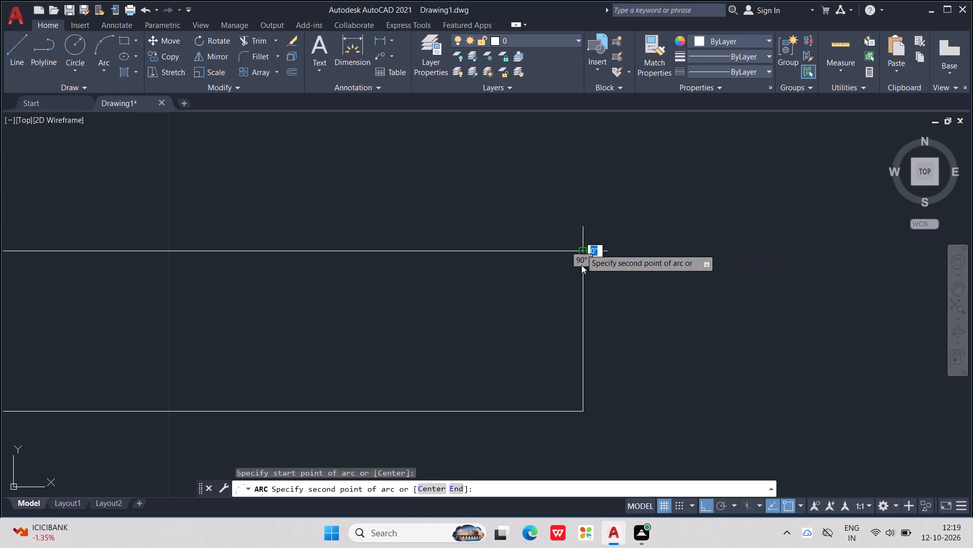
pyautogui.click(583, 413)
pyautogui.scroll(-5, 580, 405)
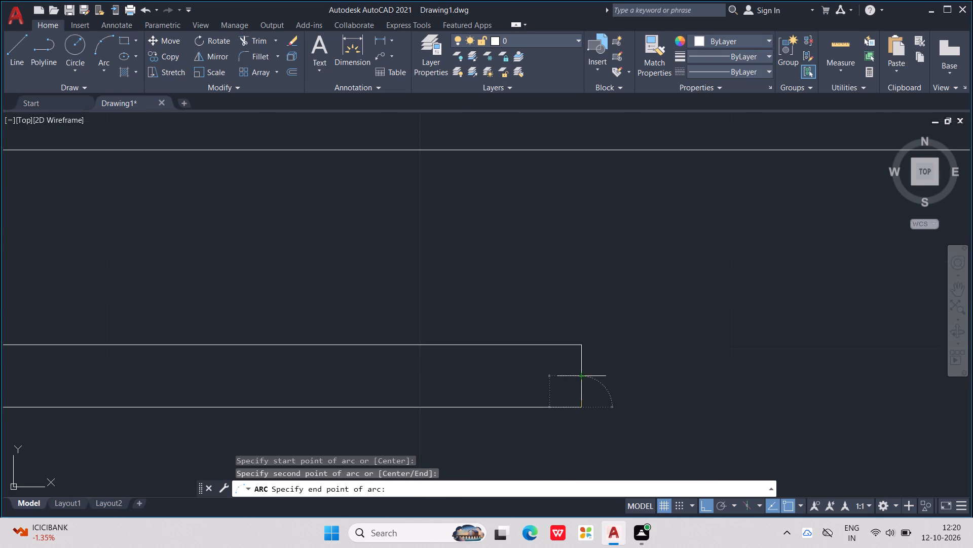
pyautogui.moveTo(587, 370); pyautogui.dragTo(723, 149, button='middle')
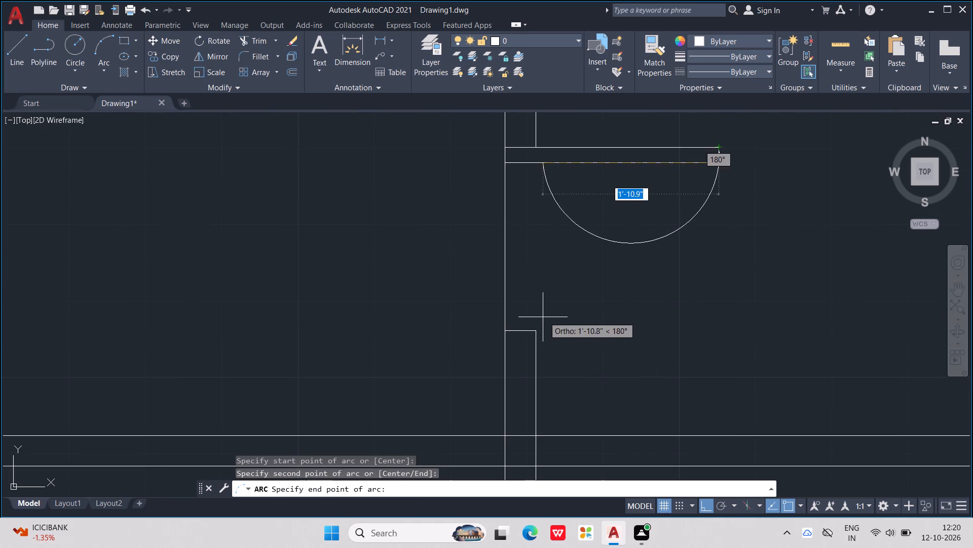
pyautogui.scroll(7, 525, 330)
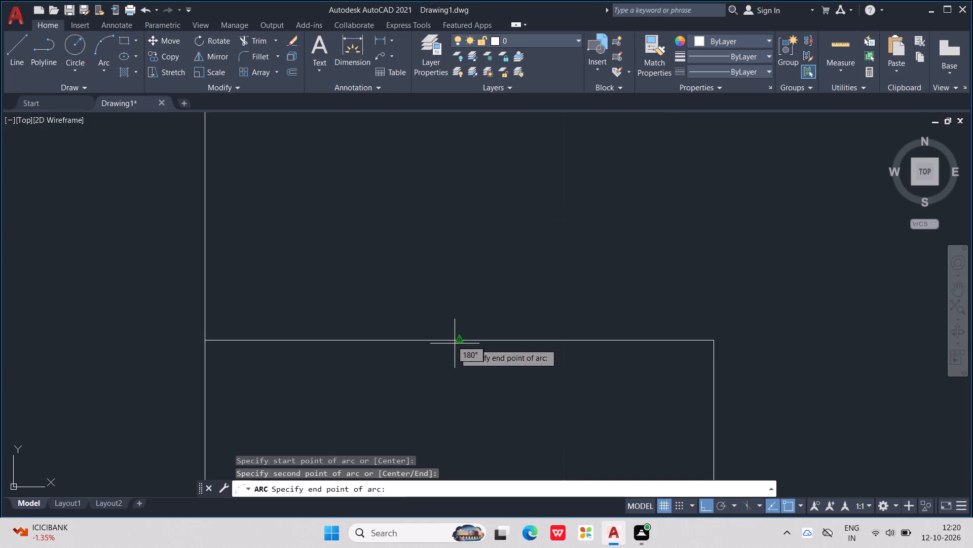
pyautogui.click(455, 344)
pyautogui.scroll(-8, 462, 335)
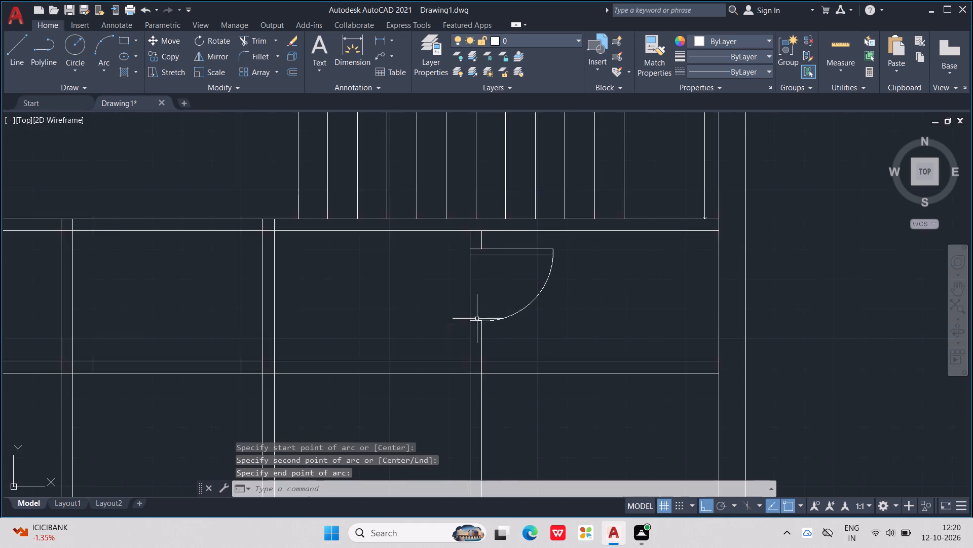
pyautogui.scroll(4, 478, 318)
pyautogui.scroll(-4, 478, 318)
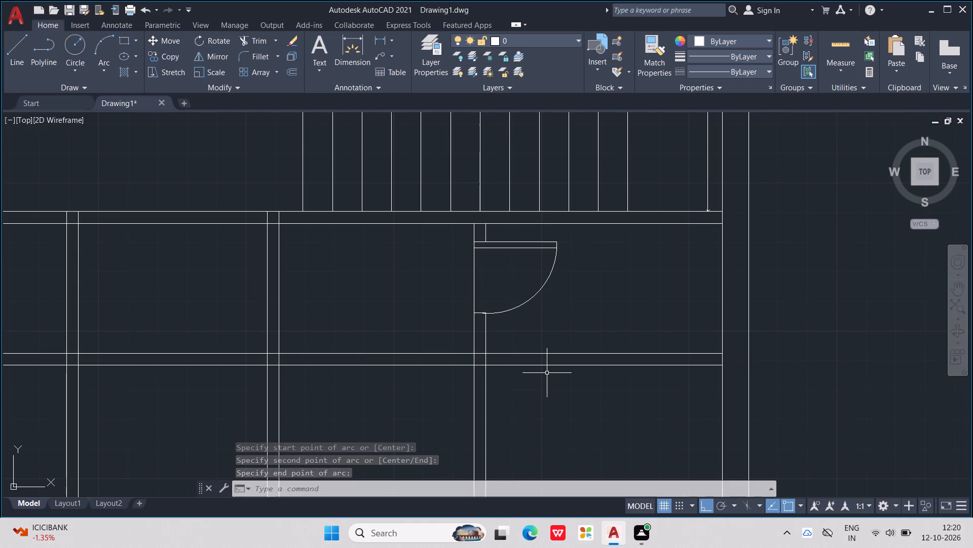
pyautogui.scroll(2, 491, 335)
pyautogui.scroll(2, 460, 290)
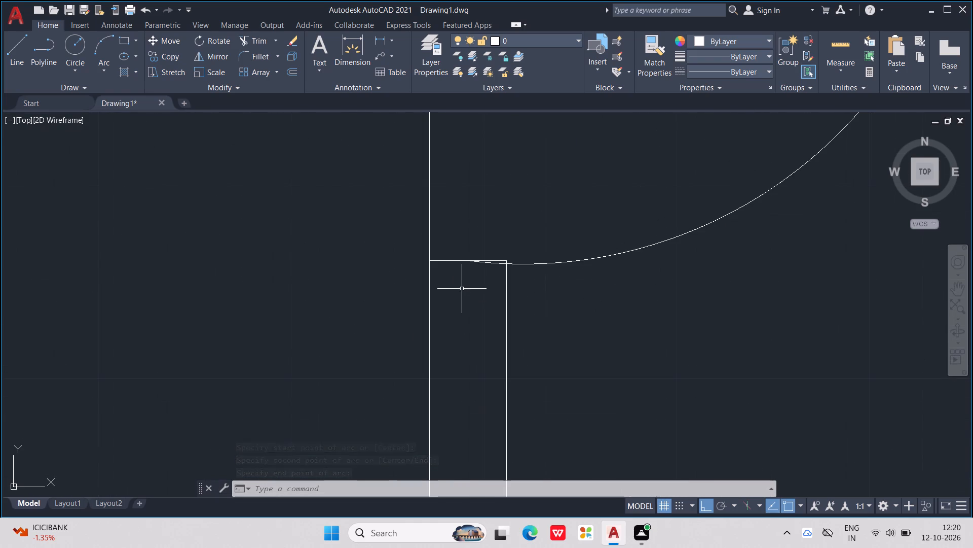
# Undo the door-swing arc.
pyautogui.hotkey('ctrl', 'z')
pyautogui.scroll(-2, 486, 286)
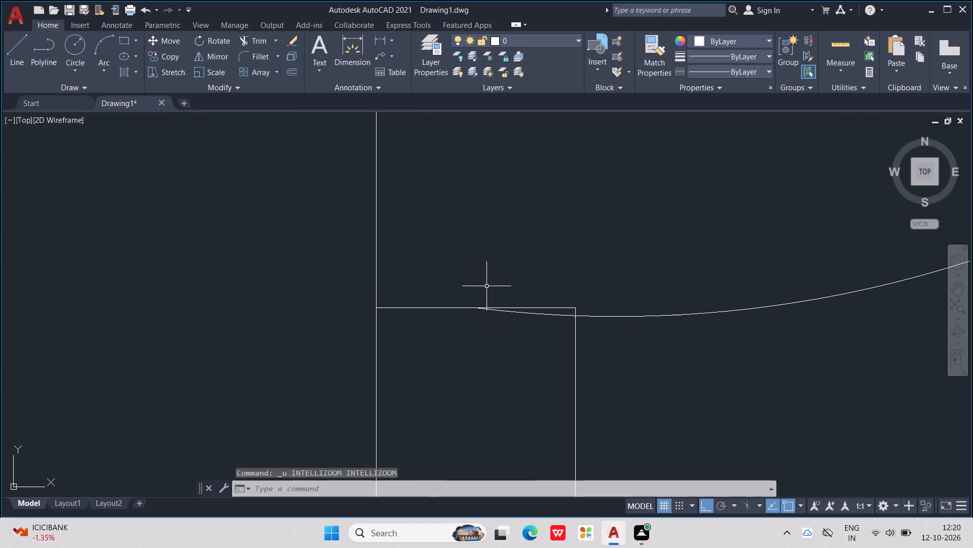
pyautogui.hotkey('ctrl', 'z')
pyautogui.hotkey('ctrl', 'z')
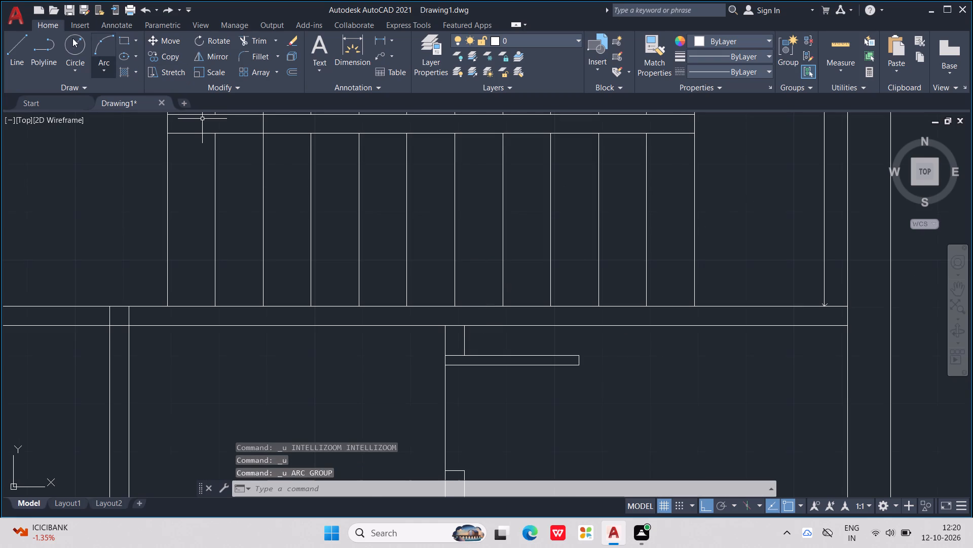
# Draw a three-point door-swing arc from the leaf's northeast corner through its southeast corner to the south jamb's midpoint.
pyautogui.click(107, 39)
pyautogui.click(114, 69)
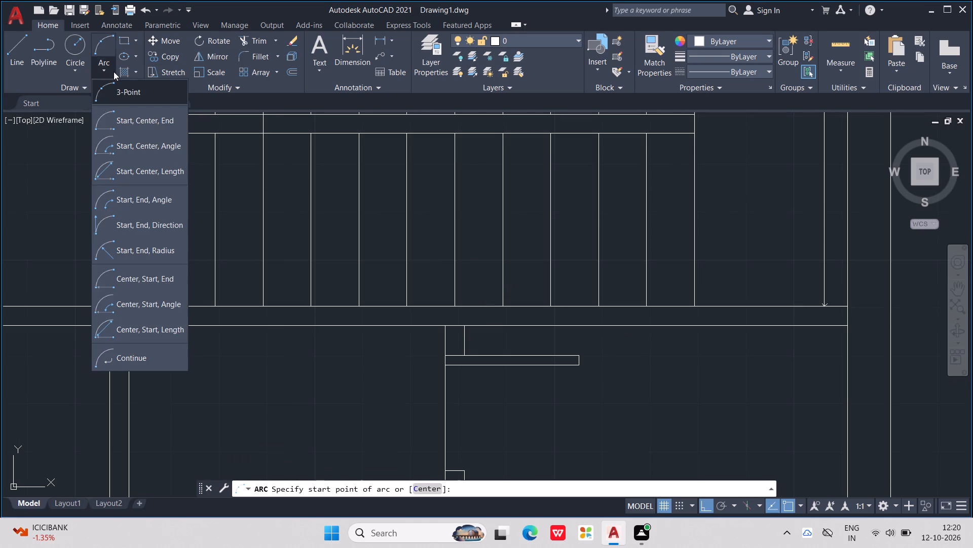
pyautogui.click(124, 96)
pyautogui.scroll(2, 595, 361)
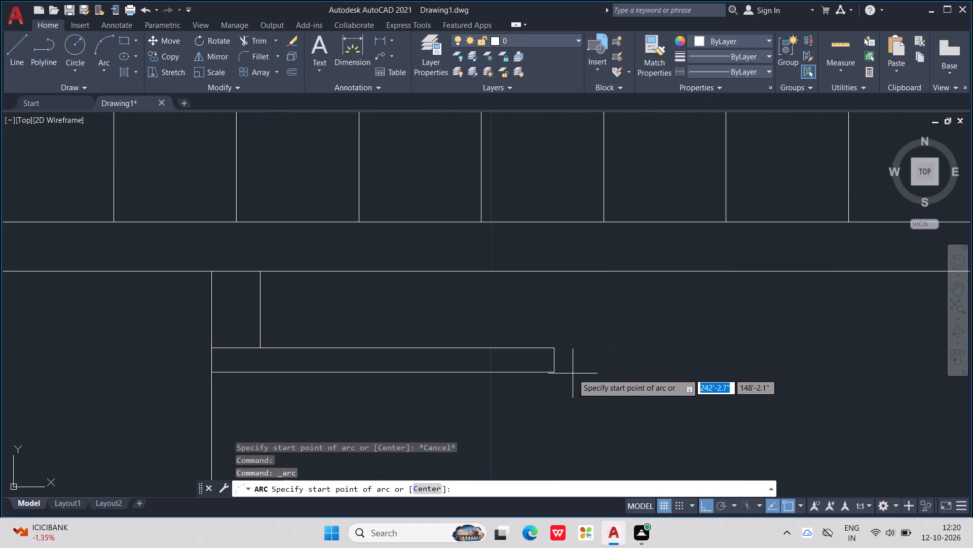
pyautogui.scroll(3, 570, 369)
pyautogui.click(530, 320)
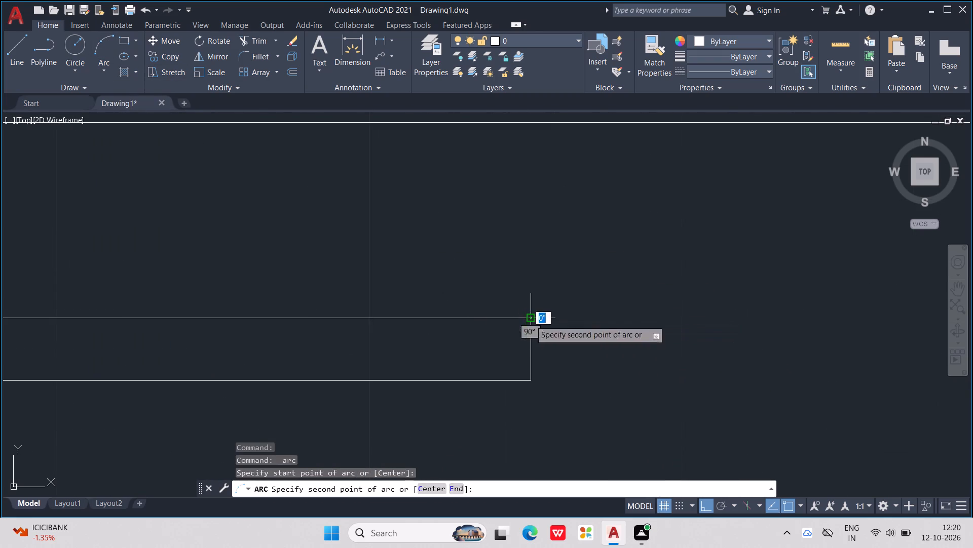
pyautogui.click(529, 382)
pyautogui.scroll(-4, 531, 365)
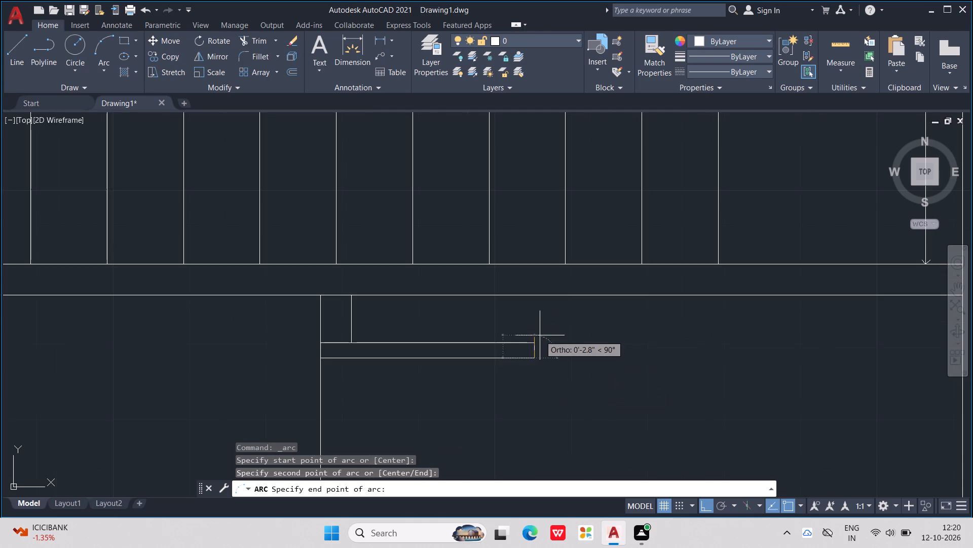
pyautogui.moveTo(602, 408); pyautogui.dragTo(675, 145, button='middle')
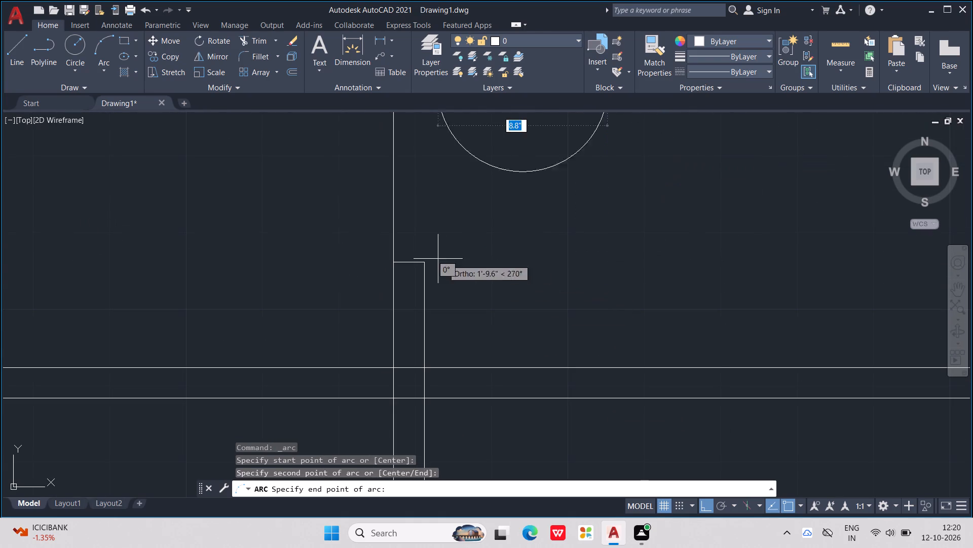
pyautogui.scroll(7, 415, 272)
pyautogui.scroll(-1, 408, 243)
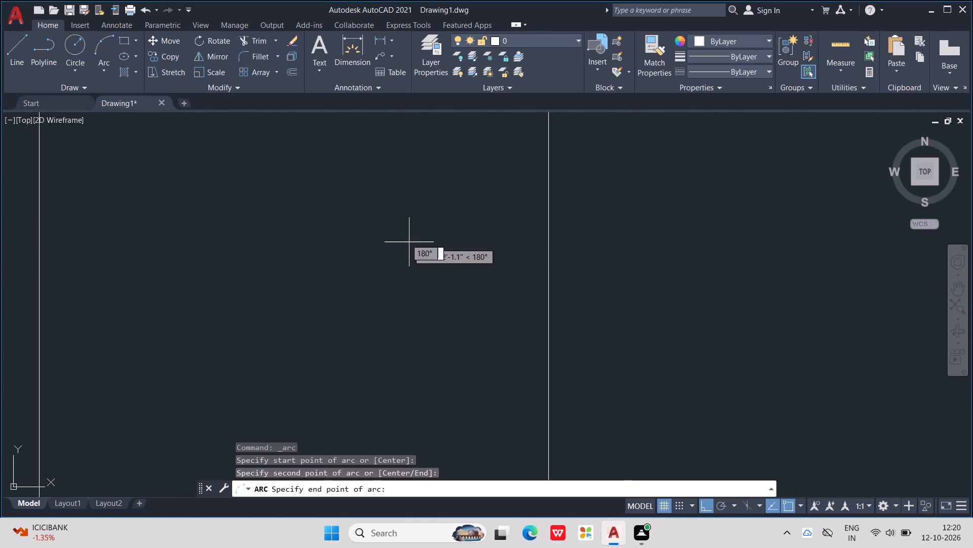
pyautogui.scroll(1, 420, 278)
pyautogui.scroll(-4, 436, 300)
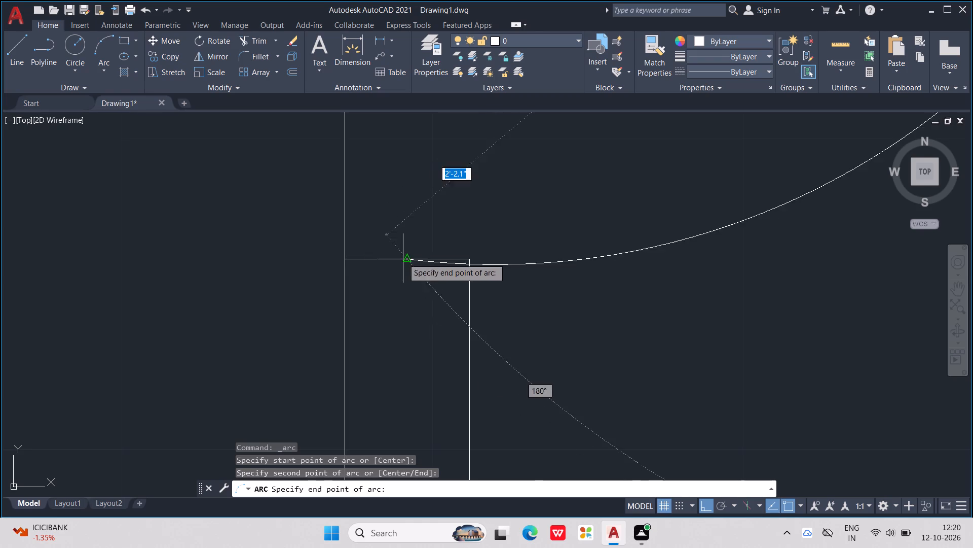
pyautogui.click(403, 257)
pyautogui.scroll(2, 546, 326)
pyautogui.scroll(-3, 550, 325)
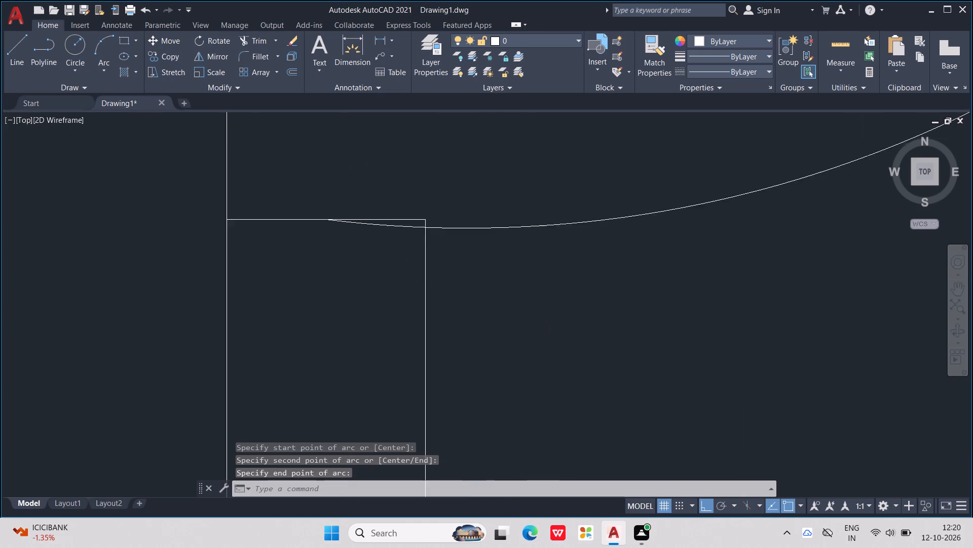
pyautogui.scroll(-3, 577, 330)
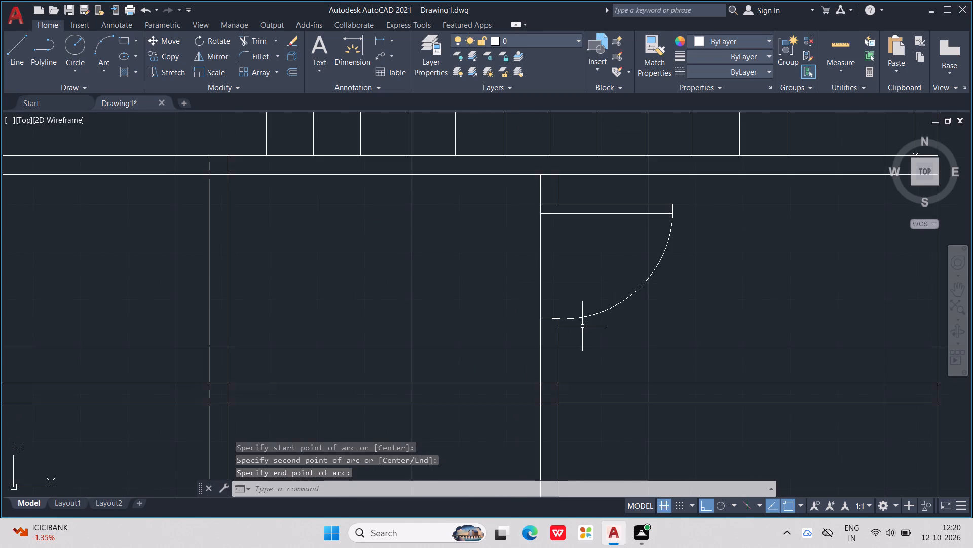
# Draw a door leaf from the south jamb's east end at the northeast bedroom doorway: 3' east, 2" north, and west to the wall's west face.
pyautogui.scroll(-2, 582, 326)
pyautogui.scroll(-4, 839, 501)
pyautogui.scroll(3, 744, 334)
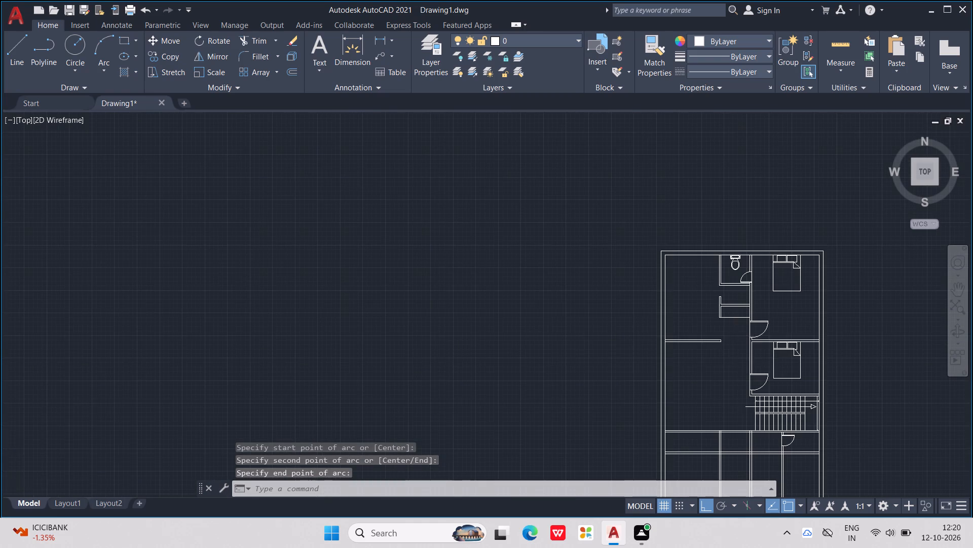
pyautogui.scroll(-1, 772, 333)
pyautogui.scroll(2, 775, 335)
pyautogui.scroll(2, 757, 260)
pyautogui.scroll(-1, 790, 363)
pyautogui.moveTo(790, 358); pyautogui.dragTo(790, 332, button='middle')
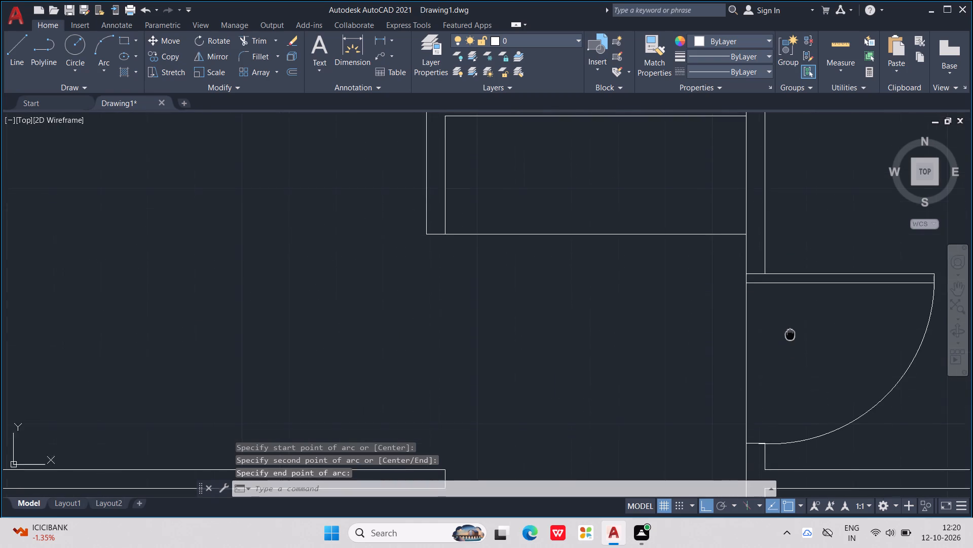
pyautogui.moveTo(790, 332); pyautogui.dragTo(786, 298, button='middle')
pyautogui.scroll(2, 777, 419)
pyautogui.scroll(2, 715, 423)
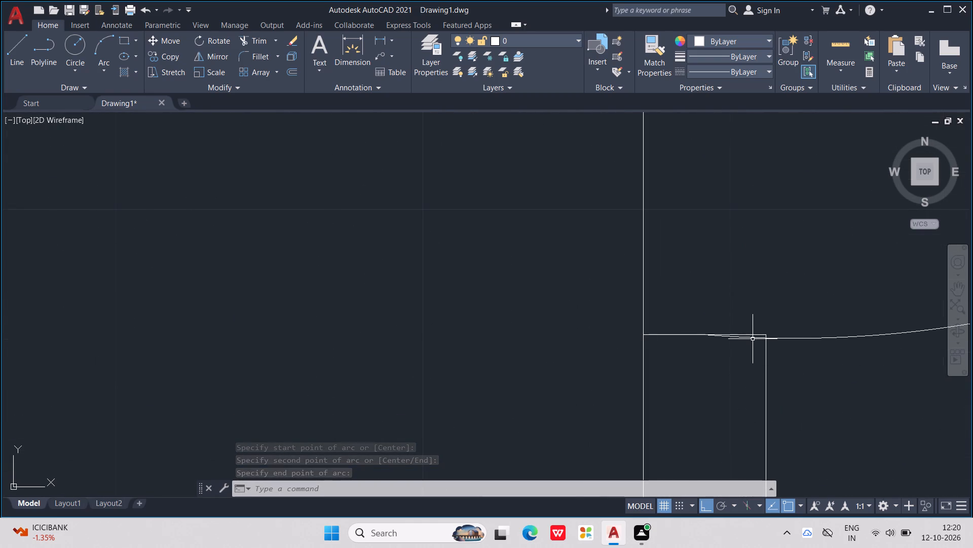
pyautogui.scroll(1, 753, 339)
pyautogui.scroll(-7, 753, 339)
pyautogui.scroll(1, 759, 335)
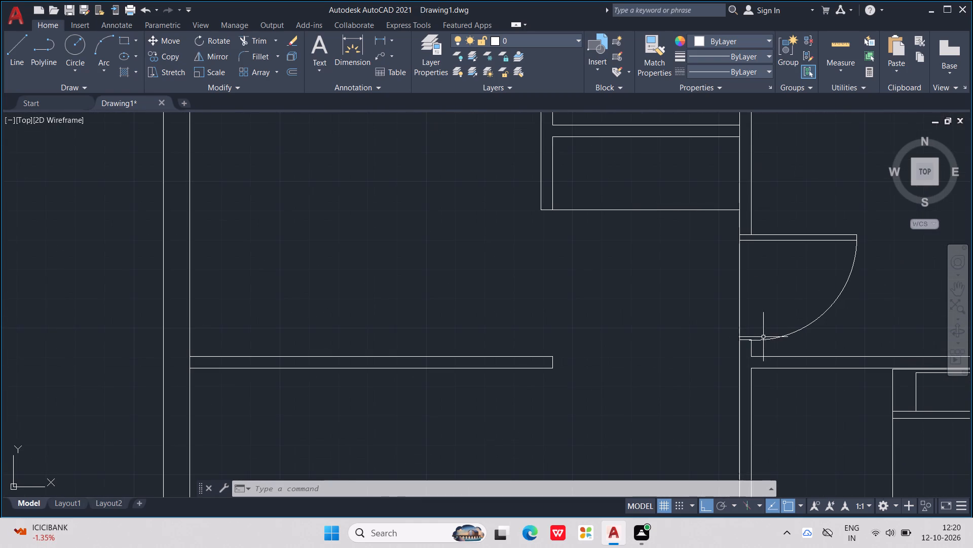
pyautogui.press('l')
pyautogui.press('Return')
pyautogui.scroll(2, 760, 382)
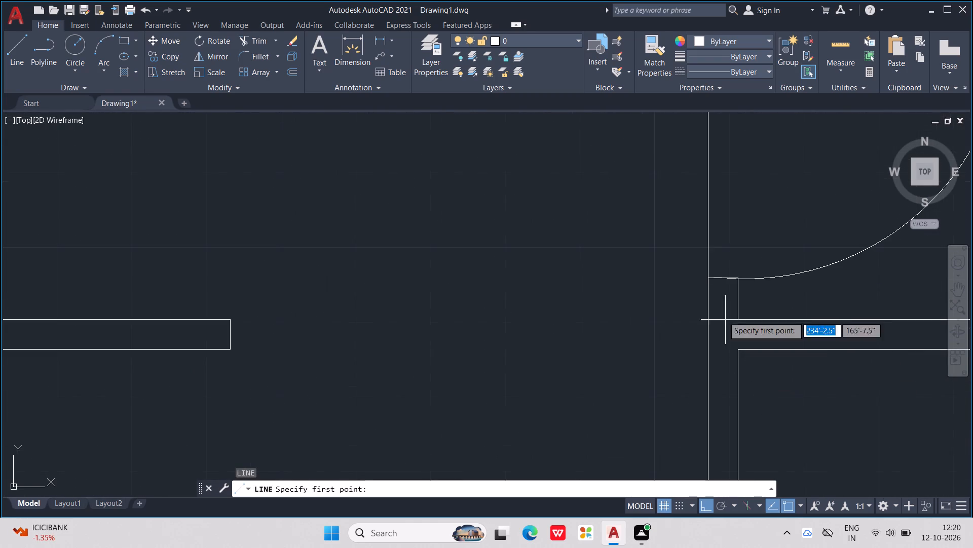
pyautogui.click(736, 278)
pyautogui.scroll(1, 897, 286)
pyautogui.moveTo(897, 286); pyautogui.dragTo(691, 316, button='middle')
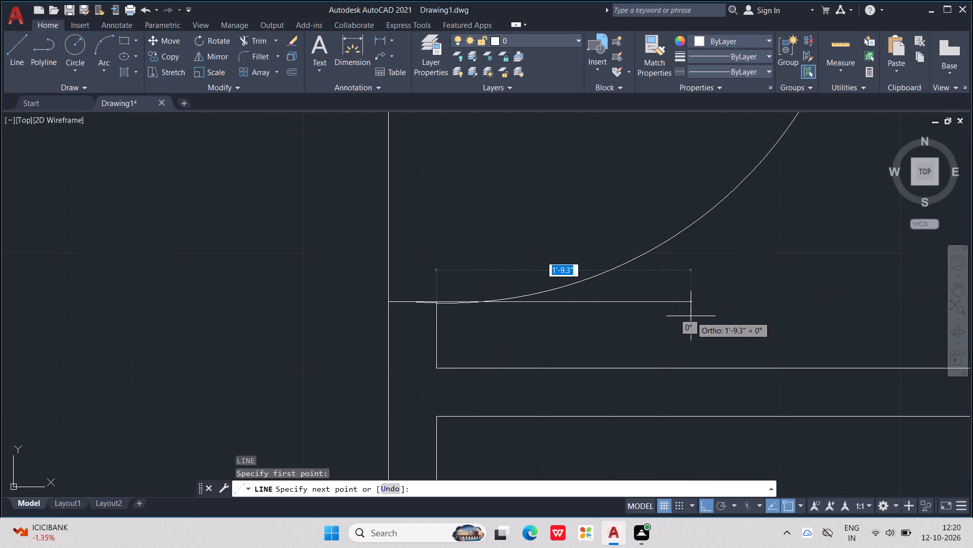
pyautogui.write("3'")
pyautogui.press('Return')
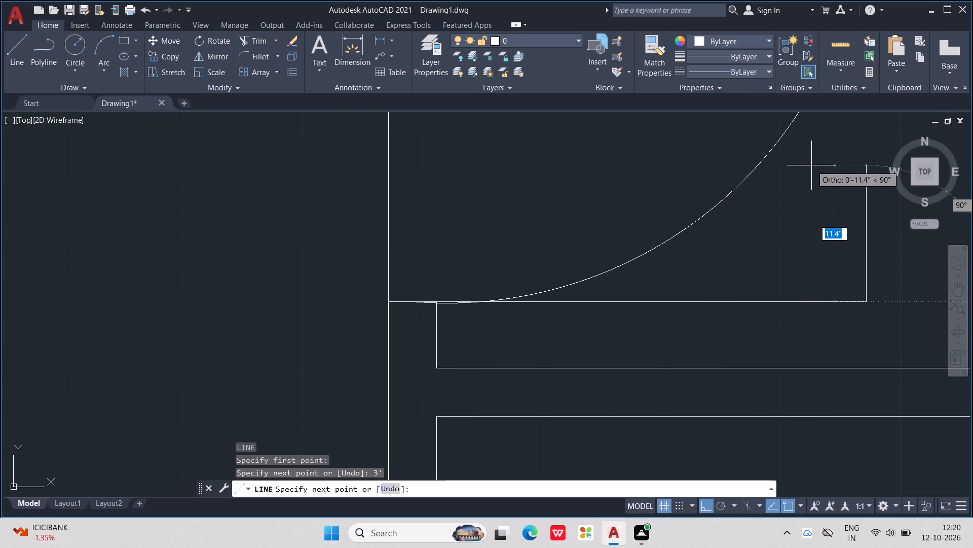
pyautogui.write('2"')
pyautogui.press('Return')
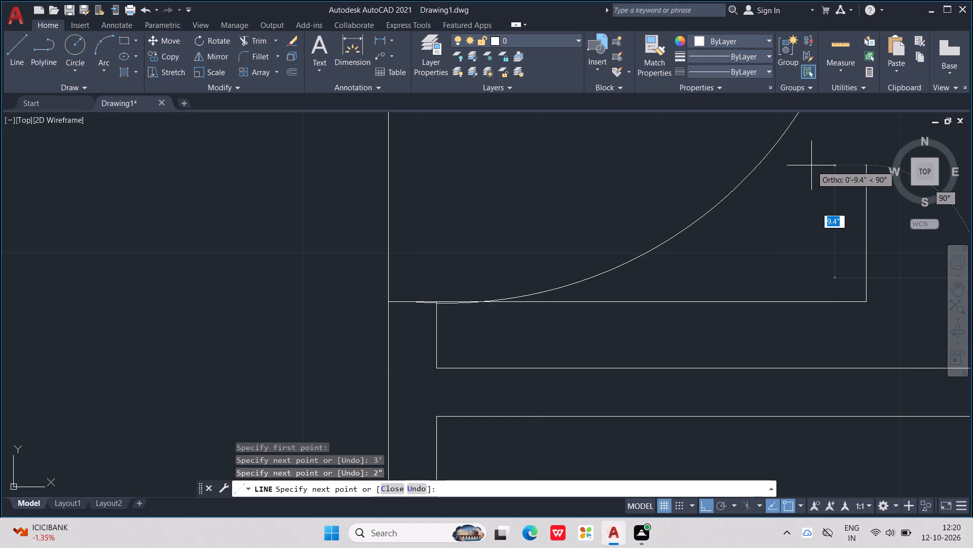
pyautogui.click(391, 278)
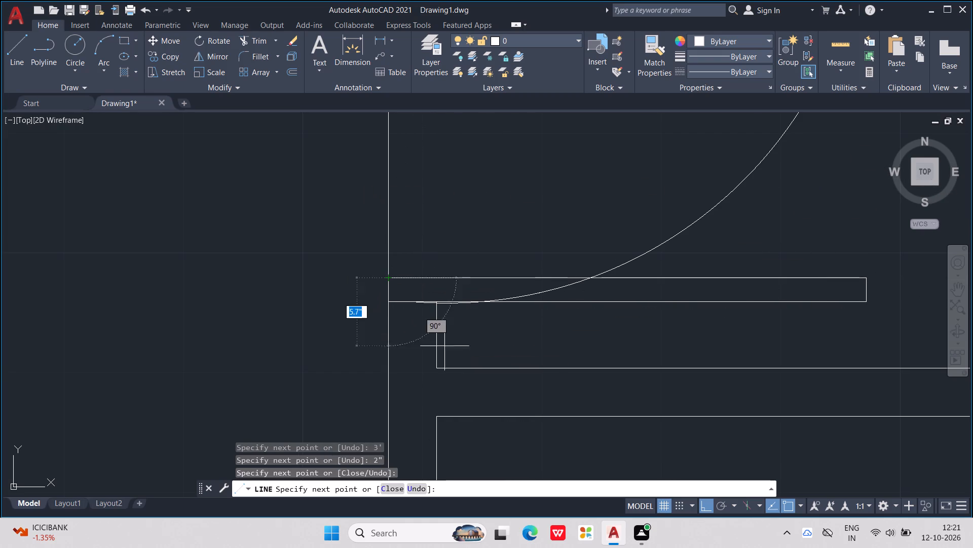
pyautogui.press('Escape')
pyautogui.press('Escape')
pyautogui.press('Escape')
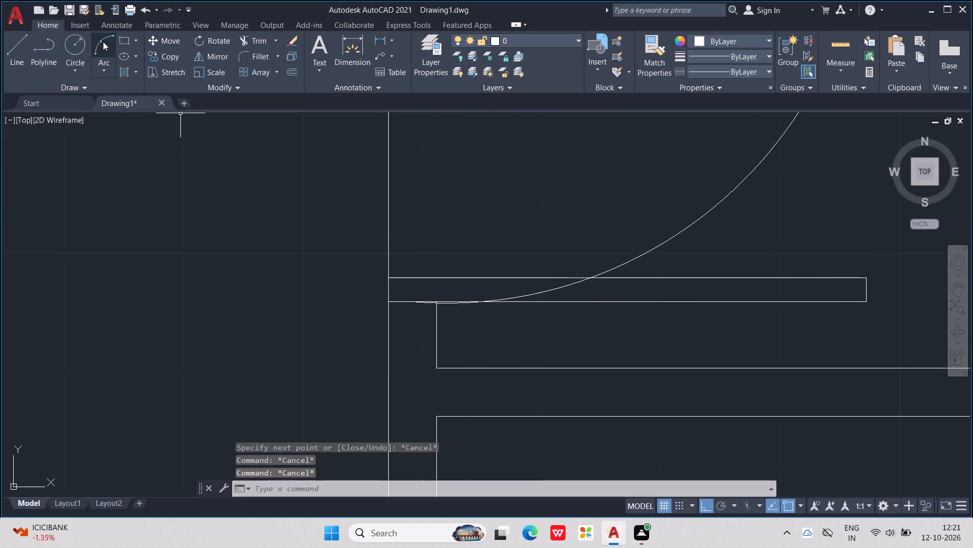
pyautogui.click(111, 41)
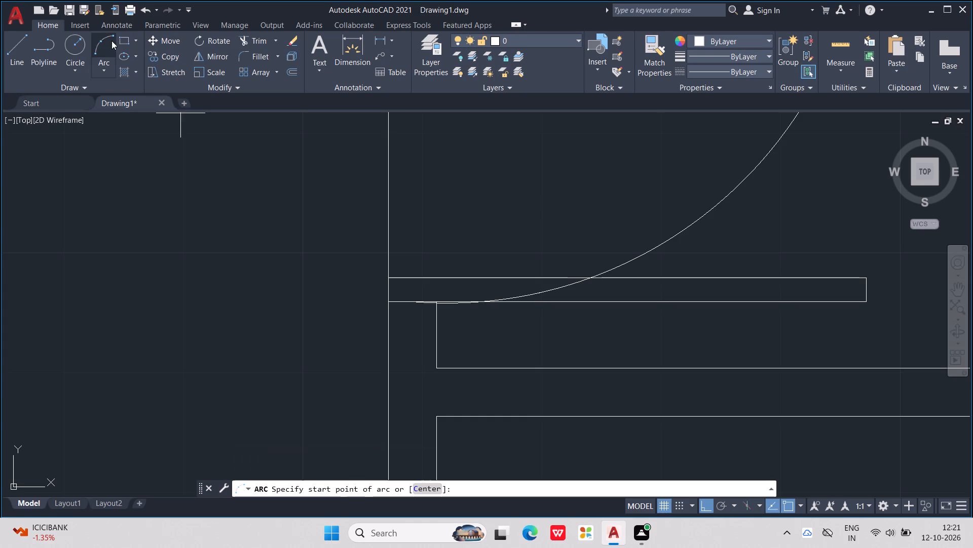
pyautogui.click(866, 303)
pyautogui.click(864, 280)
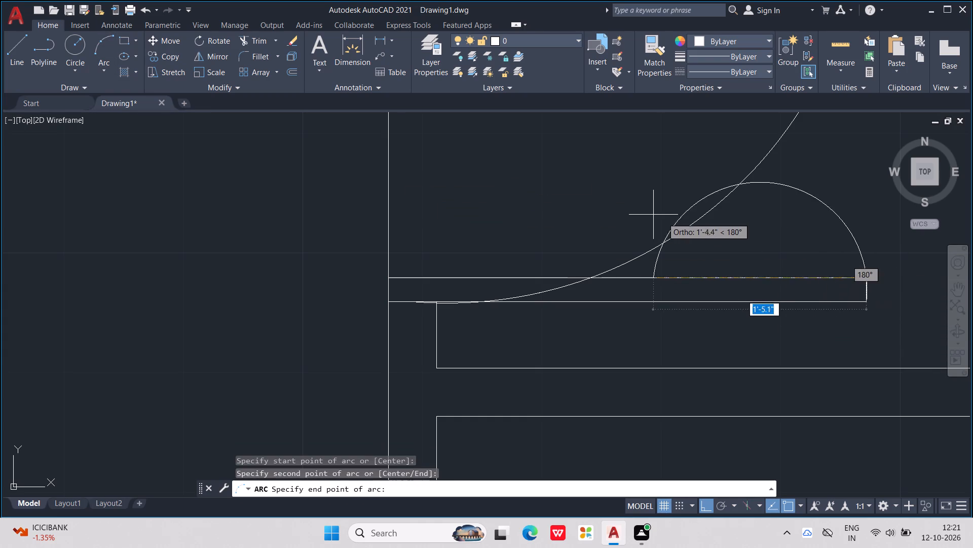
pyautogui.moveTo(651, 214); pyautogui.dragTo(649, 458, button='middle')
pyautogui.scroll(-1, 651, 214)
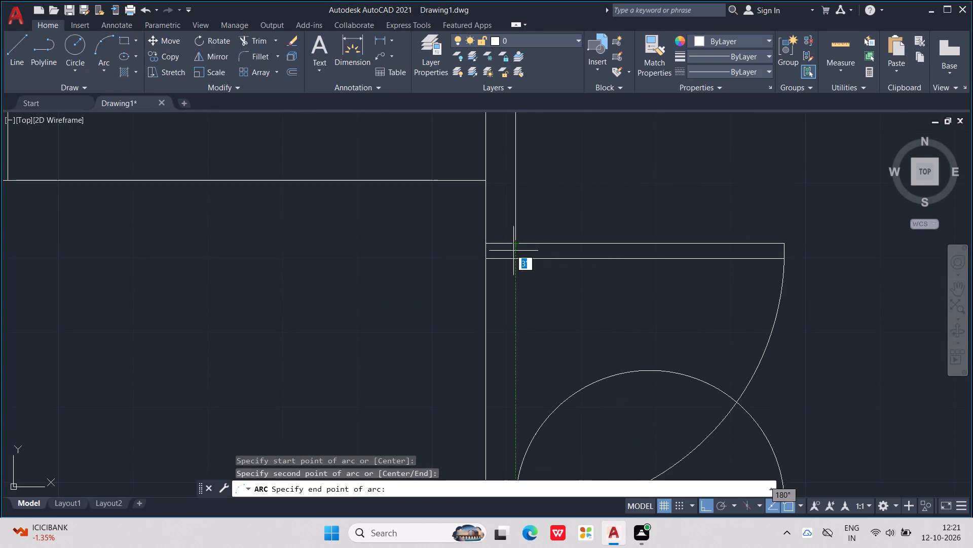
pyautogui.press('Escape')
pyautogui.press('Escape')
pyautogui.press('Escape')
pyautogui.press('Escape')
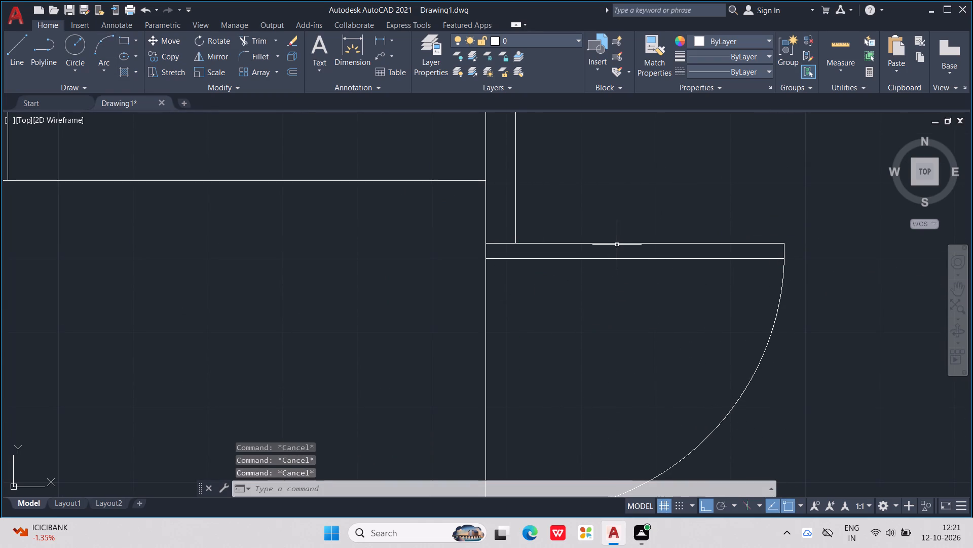
# Extend the bedroom wall's east face line south to the lower line of the old door leaf.
pyautogui.press('e')
pyautogui.press('x')
pyautogui.press('Return')
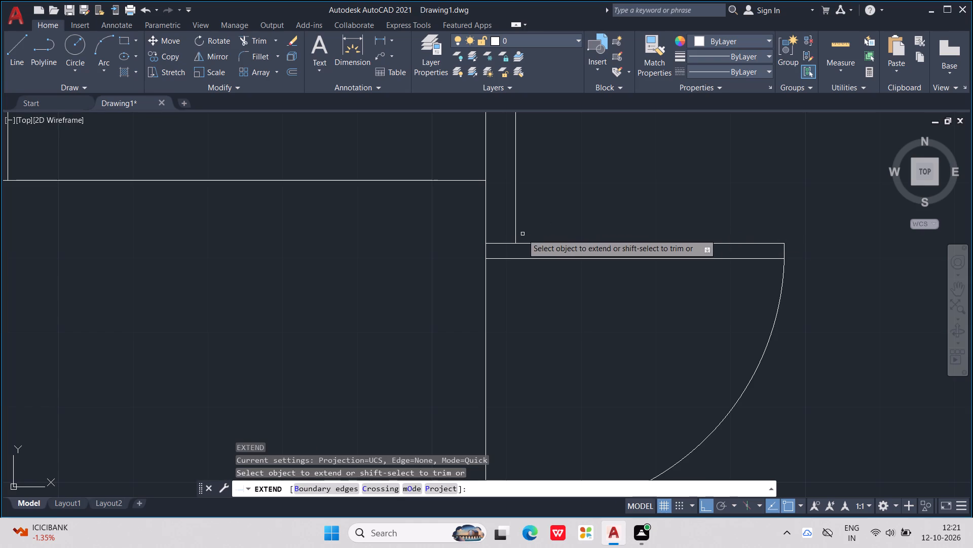
pyautogui.click(514, 229)
pyautogui.press('Escape')
pyautogui.press('Escape')
pyautogui.press('Escape')
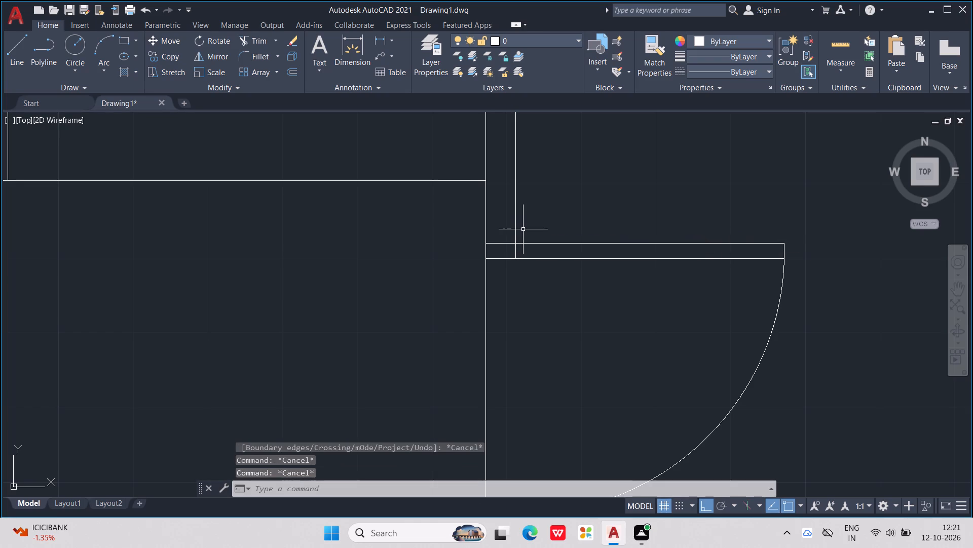
# Trim away the old door leaf east of the bedroom wall together with its swing arc and leftover end segment.
pyautogui.press('t')
pyautogui.press('r')
pyautogui.press('Return')
pyautogui.moveTo(582, 217); pyautogui.dragTo(595, 259)
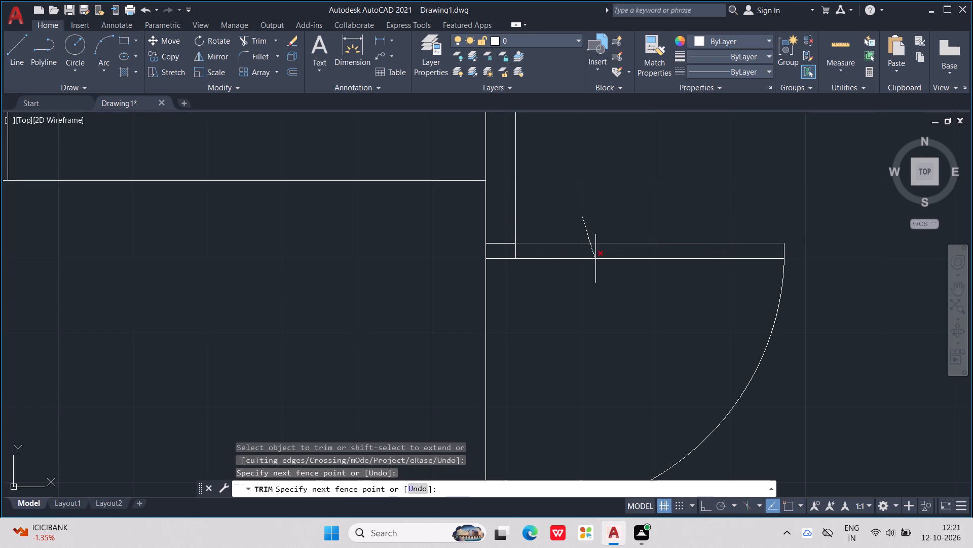
pyautogui.moveTo(595, 259); pyautogui.dragTo(796, 331)
pyautogui.scroll(-3, 785, 293)
pyautogui.scroll(2, 782, 287)
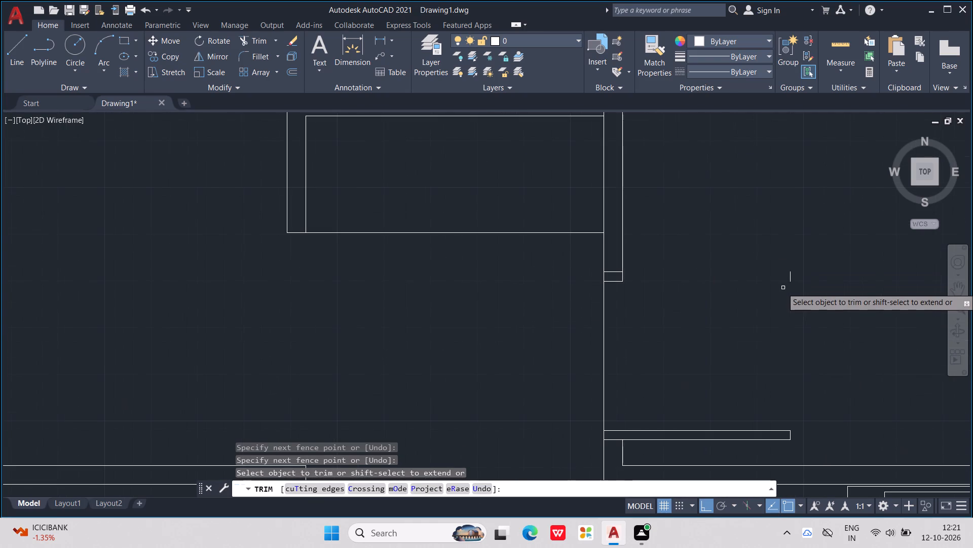
pyautogui.click(797, 272)
pyautogui.click(784, 277)
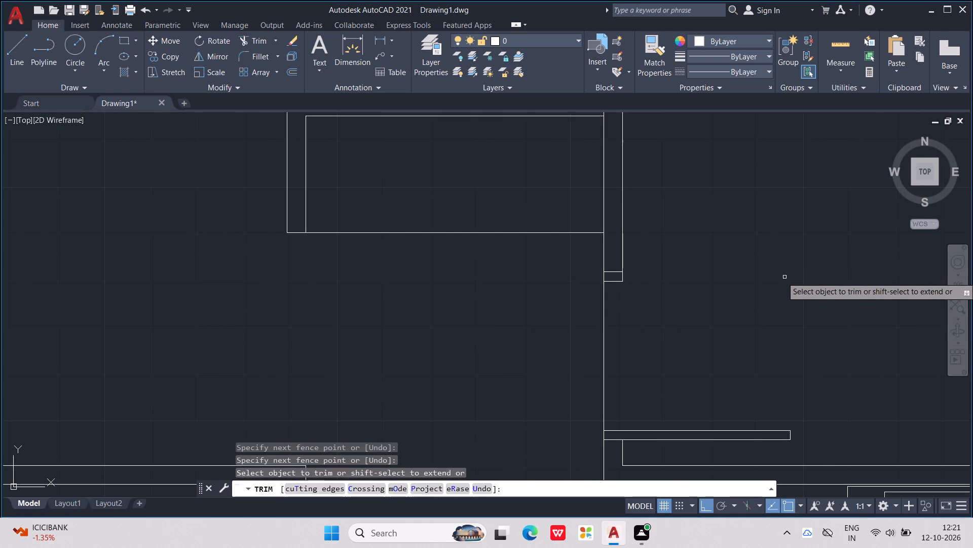
pyautogui.scroll(-3, 784, 275)
pyautogui.press('Escape')
pyautogui.press('Escape')
pyautogui.press('Escape')
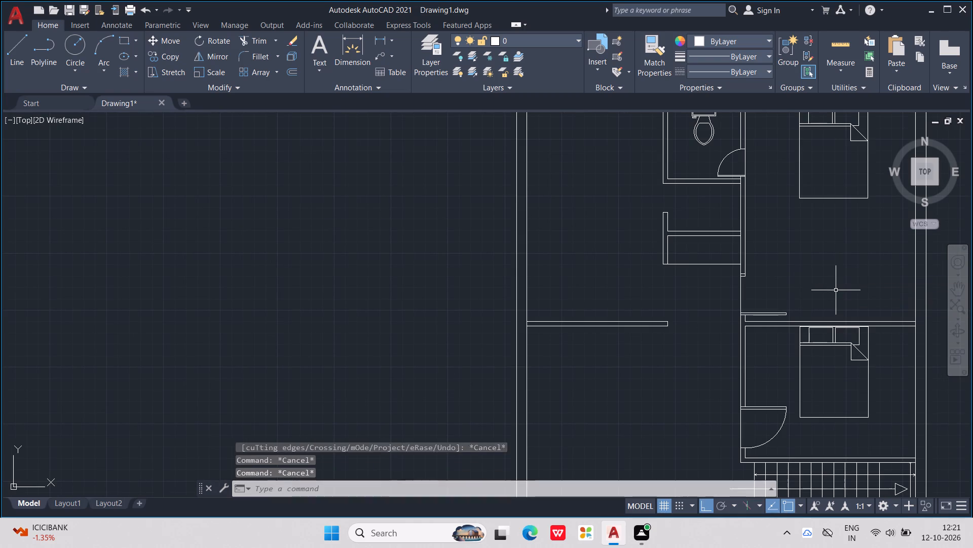
pyautogui.press('Escape')
pyautogui.press('Escape')
# Draw a three-point door-swing arc at the northeast bedroom from the new leaf's southeast corner through its northeast corner to about the north jamb's middle.
pyautogui.click(100, 43)
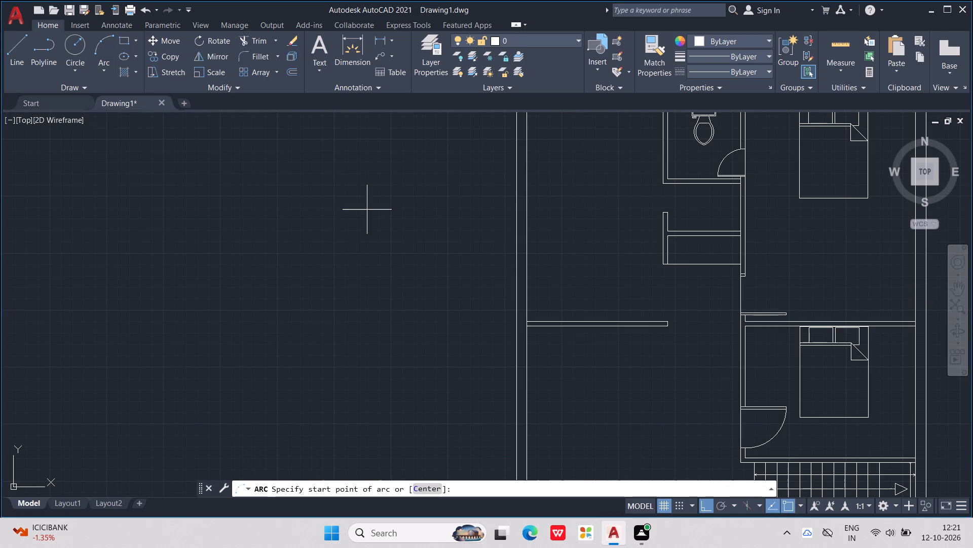
pyautogui.scroll(4, 787, 325)
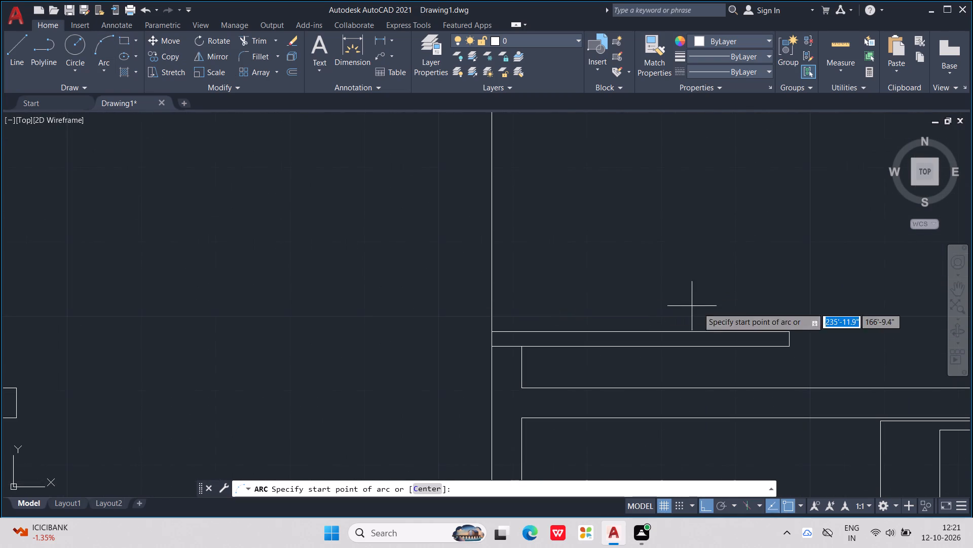
pyautogui.scroll(-1, 741, 311)
pyautogui.moveTo(745, 313); pyautogui.dragTo(709, 321, button='middle')
pyautogui.scroll(-1, 627, 275)
pyautogui.scroll(1, 662, 273)
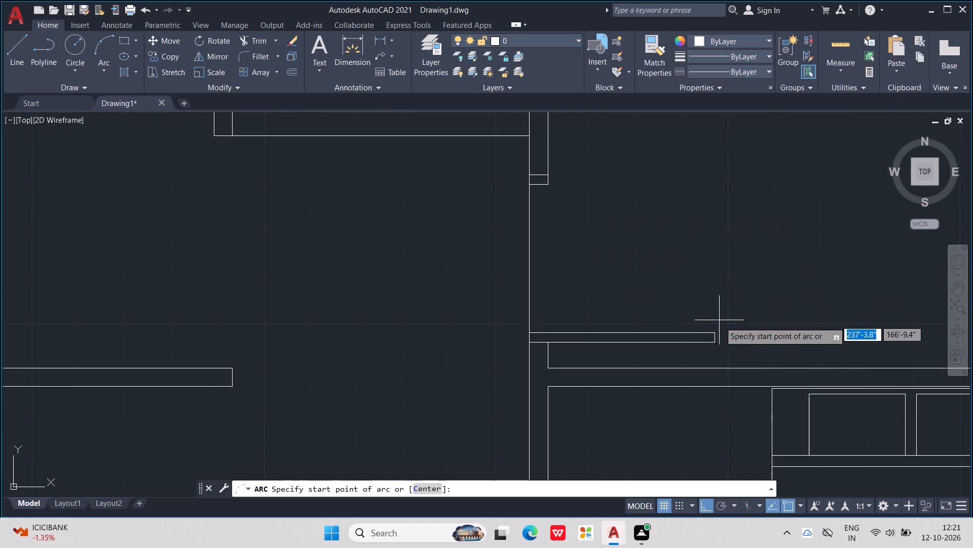
pyautogui.scroll(3, 727, 356)
pyautogui.click(675, 304)
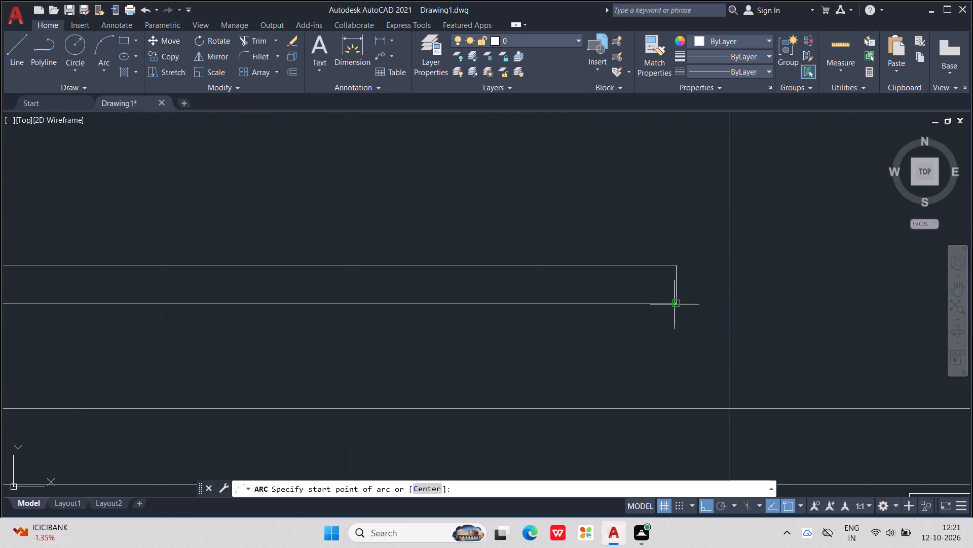
pyautogui.click(675, 265)
pyautogui.scroll(1, 277, 204)
pyautogui.moveTo(277, 204); pyautogui.dragTo(732, 345, button='middle')
pyautogui.scroll(-1, 277, 204)
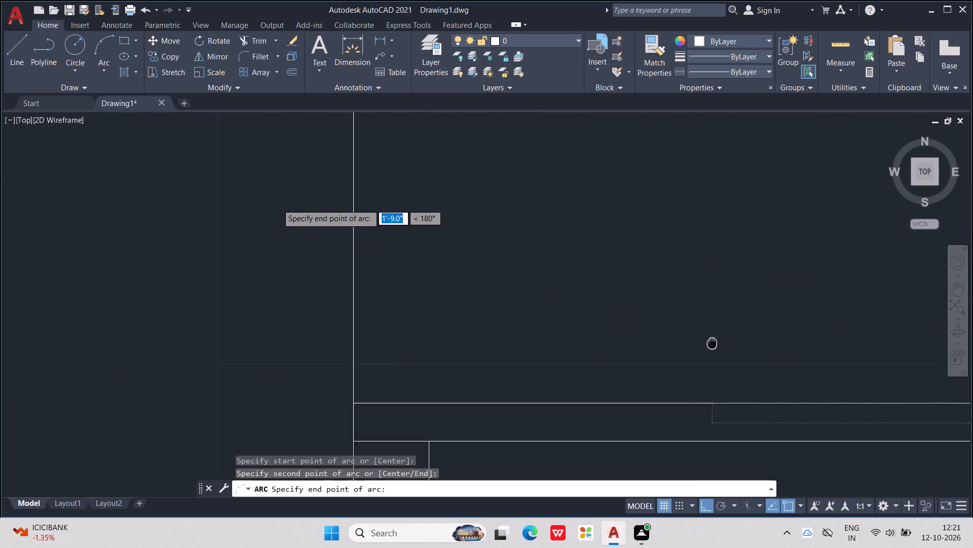
pyautogui.moveTo(732, 345); pyautogui.dragTo(812, 357, button='middle')
pyautogui.scroll(-4, 651, 289)
pyautogui.scroll(2, 613, 215)
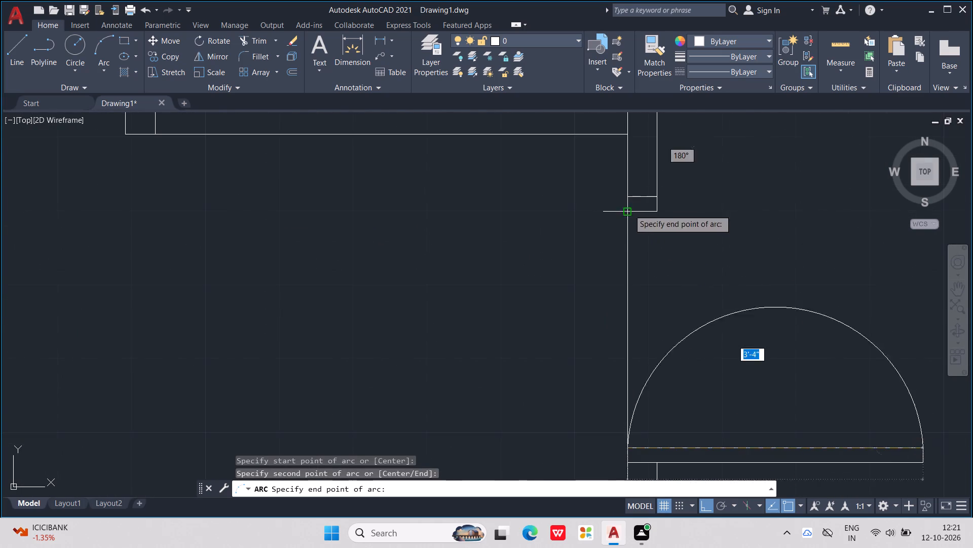
pyautogui.scroll(3, 638, 206)
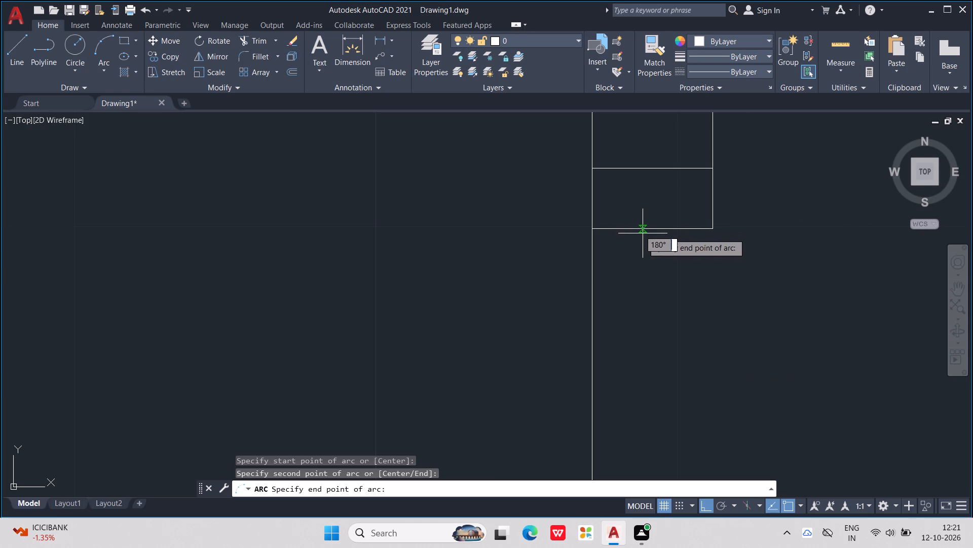
pyautogui.click(655, 230)
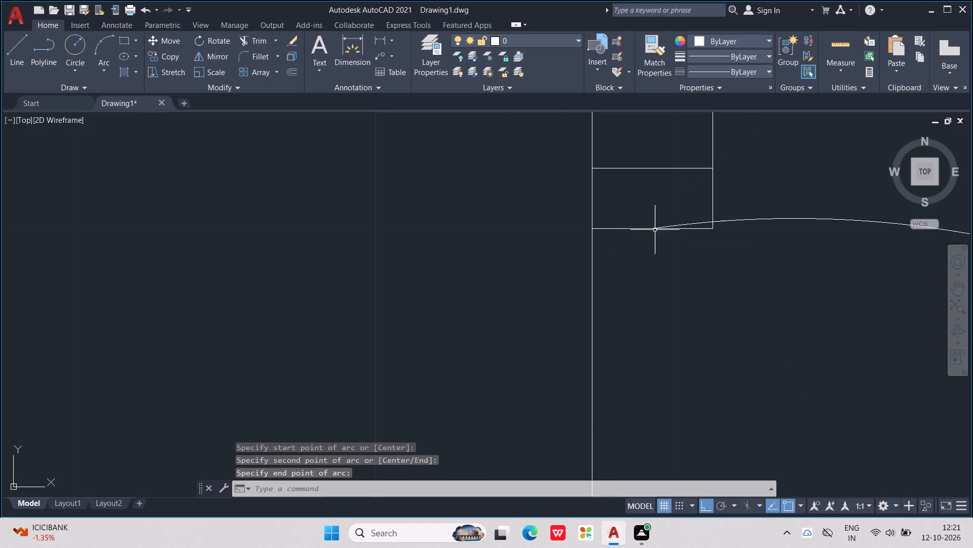
# Erase the old door-swing arc in the bedroom just north of the staircase.
pyautogui.scroll(2, 655, 229)
pyautogui.scroll(-6, 655, 229)
pyautogui.scroll(1, 670, 241)
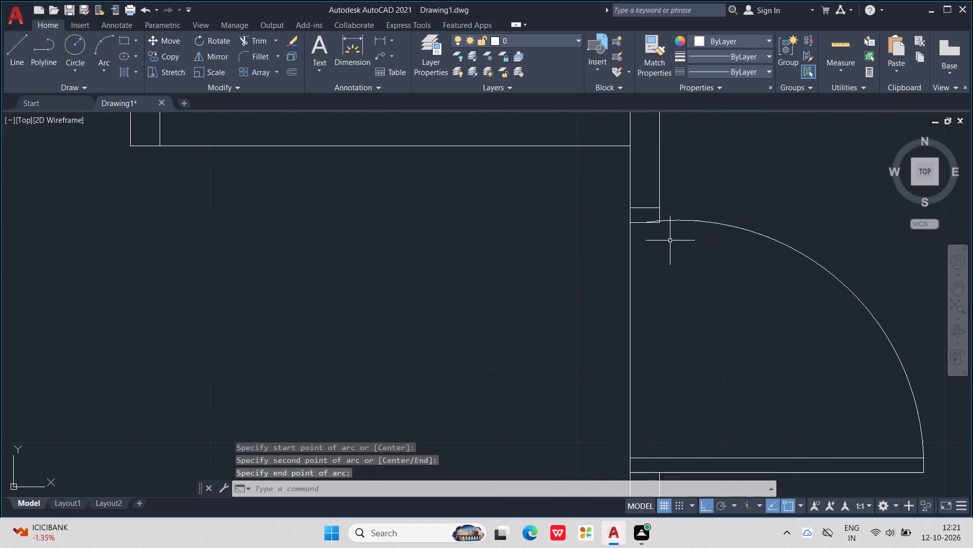
pyautogui.scroll(-5, 670, 241)
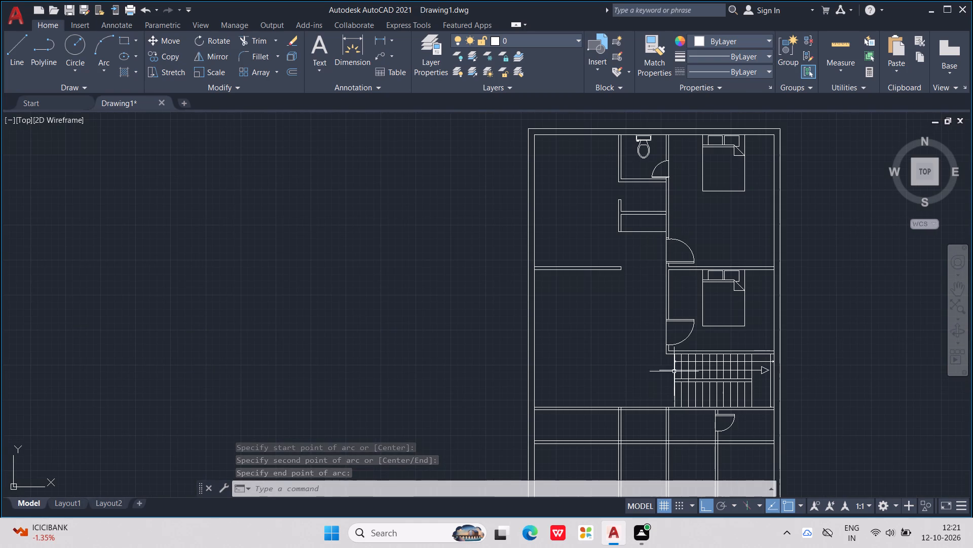
pyautogui.scroll(1, 682, 329)
pyautogui.moveTo(681, 346); pyautogui.dragTo(684, 279, button='middle')
pyautogui.scroll(-1, 684, 279)
pyautogui.scroll(2, 684, 280)
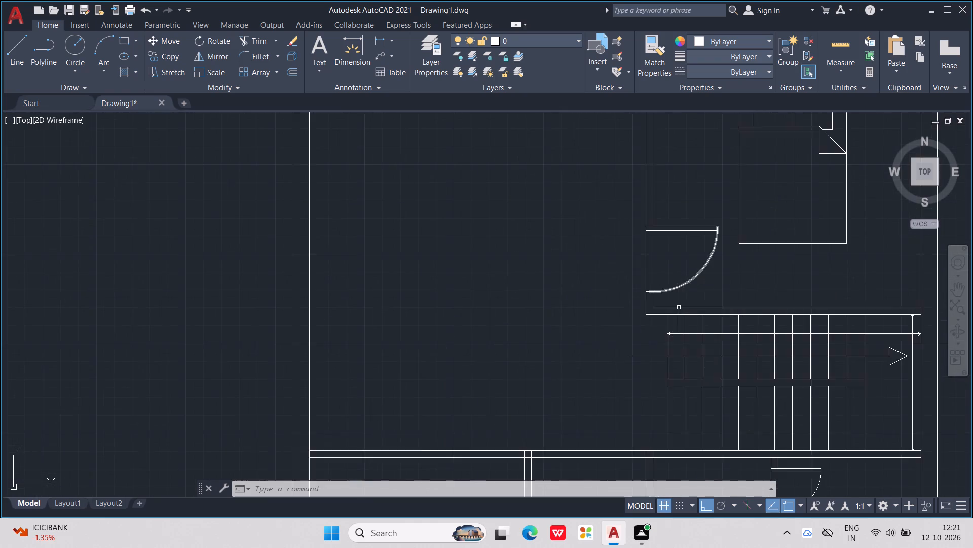
pyautogui.scroll(3, 678, 309)
pyautogui.moveTo(636, 222); pyautogui.dragTo(675, 247)
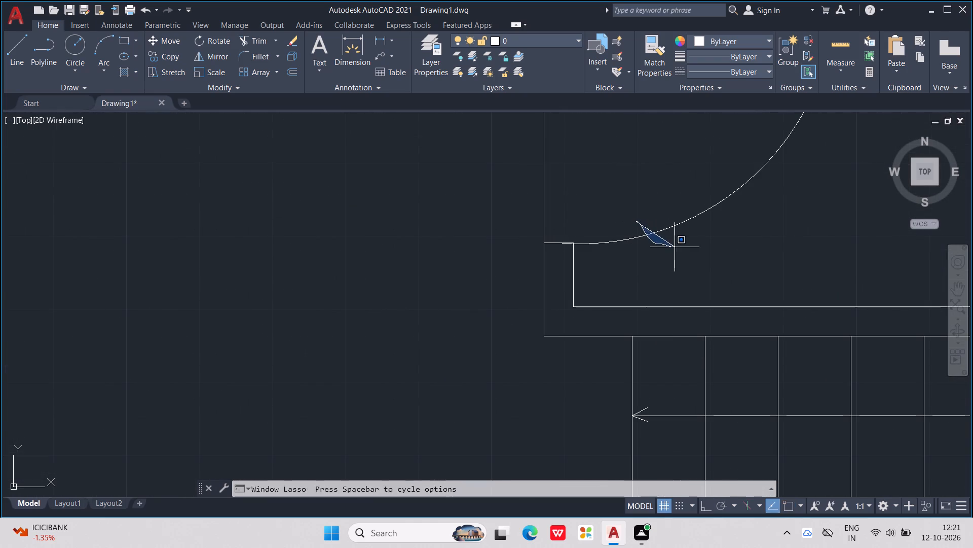
pyautogui.moveTo(675, 247); pyautogui.dragTo(676, 247)
pyautogui.click(678, 227)
pyautogui.click(678, 214)
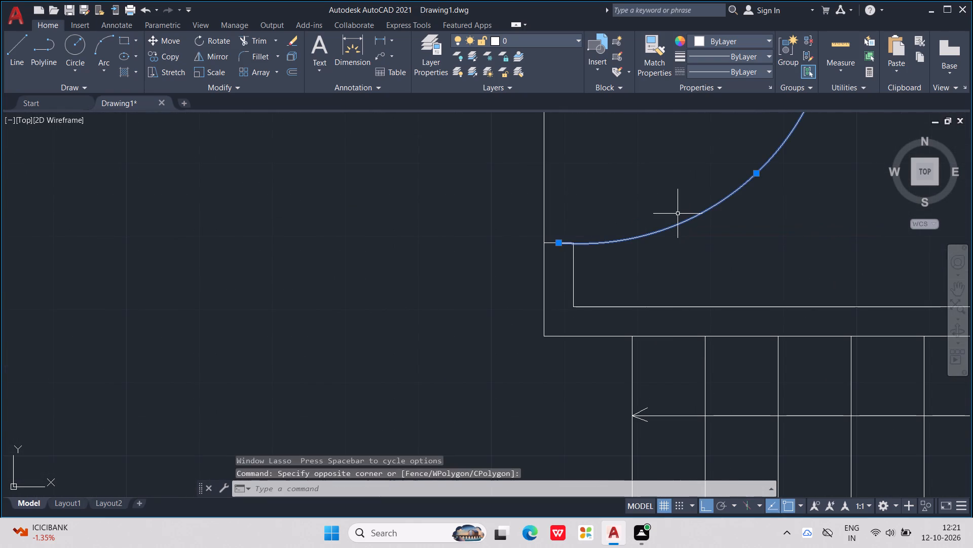
pyautogui.press('Delete')
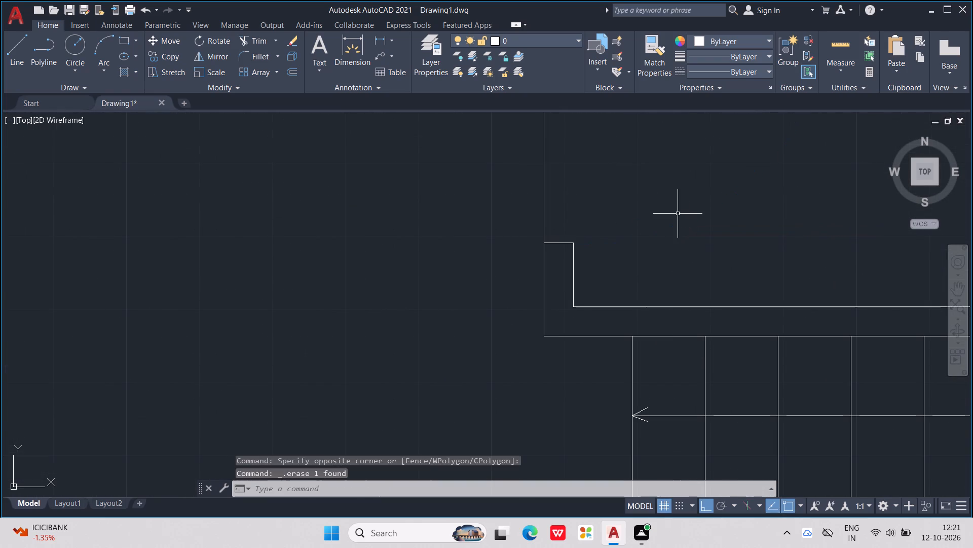
# Draw a door leaf from the south jamb's east end at this bedroom's doorway: 3' east, 2" north, and west to the wall's west face.
pyautogui.press('l')
pyautogui.press('Return')
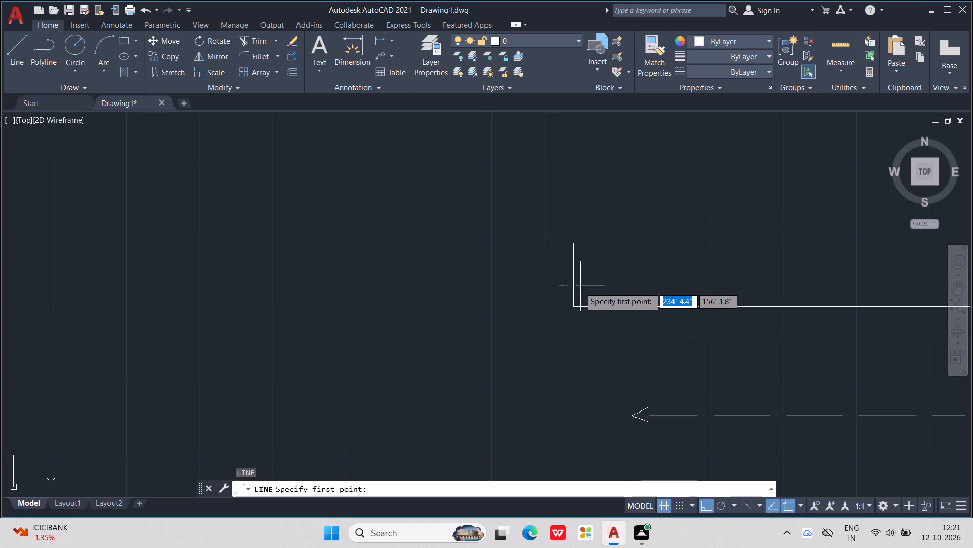
pyautogui.click(572, 244)
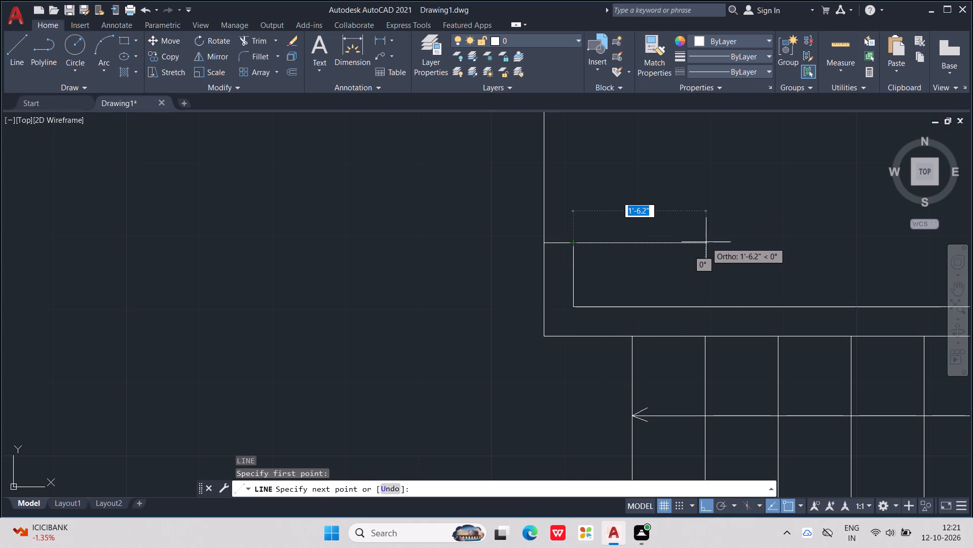
pyautogui.write("3'")
pyautogui.press('Return')
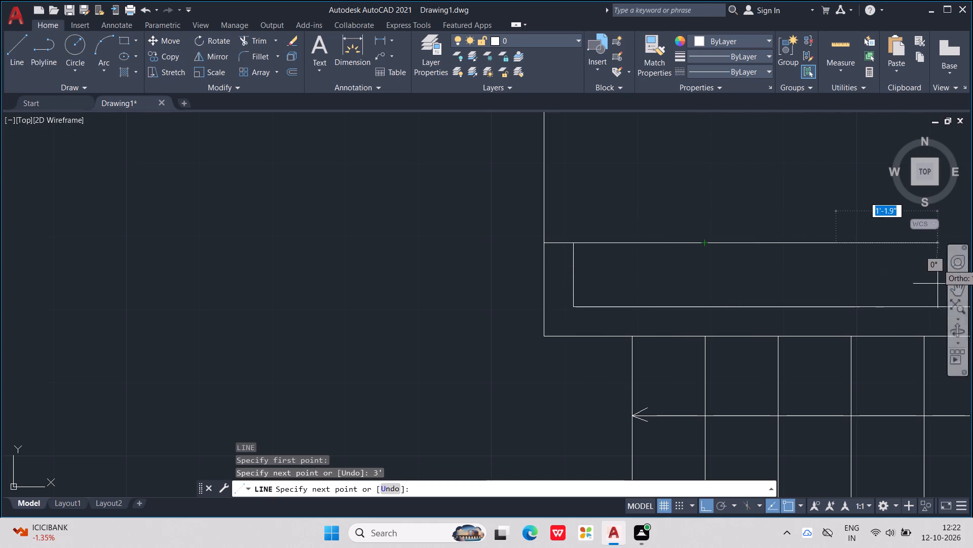
pyautogui.scroll(3, 827, 221)
pyautogui.moveTo(835, 215); pyautogui.dragTo(595, 544, button='middle')
pyautogui.scroll(-1, 835, 215)
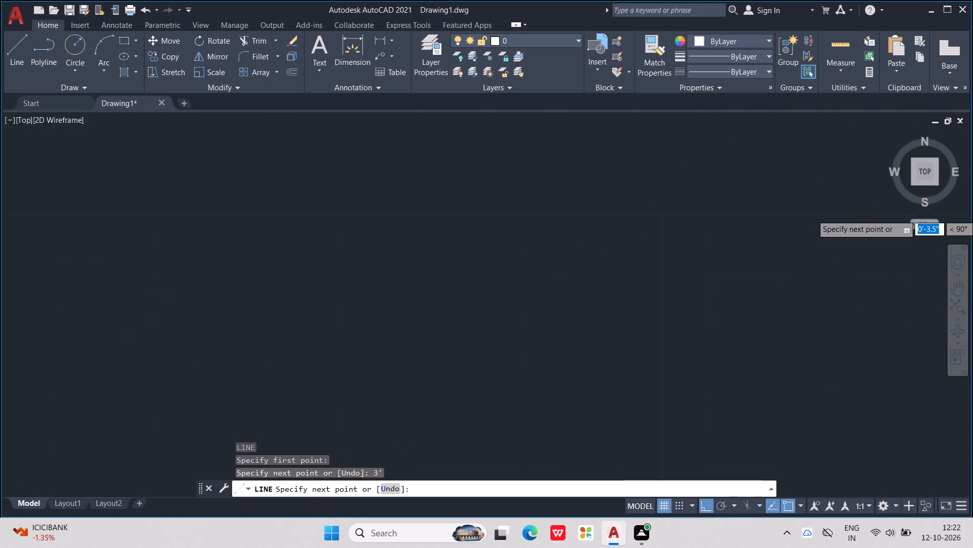
pyautogui.moveTo(595, 544); pyautogui.dragTo(588, 547, button='middle')
pyautogui.scroll(-7, 588, 547)
pyautogui.scroll(-7, 749, 337)
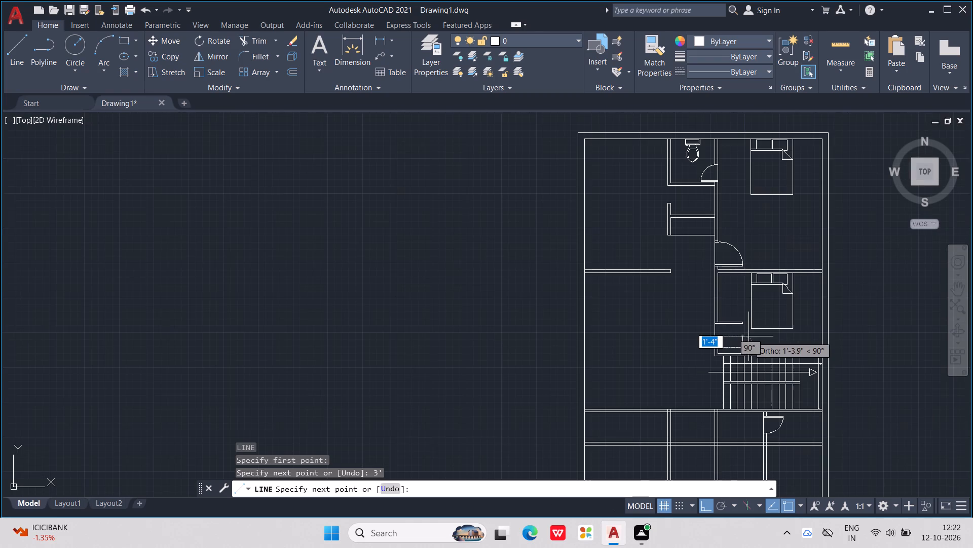
pyautogui.write('2"')
pyautogui.press('Return')
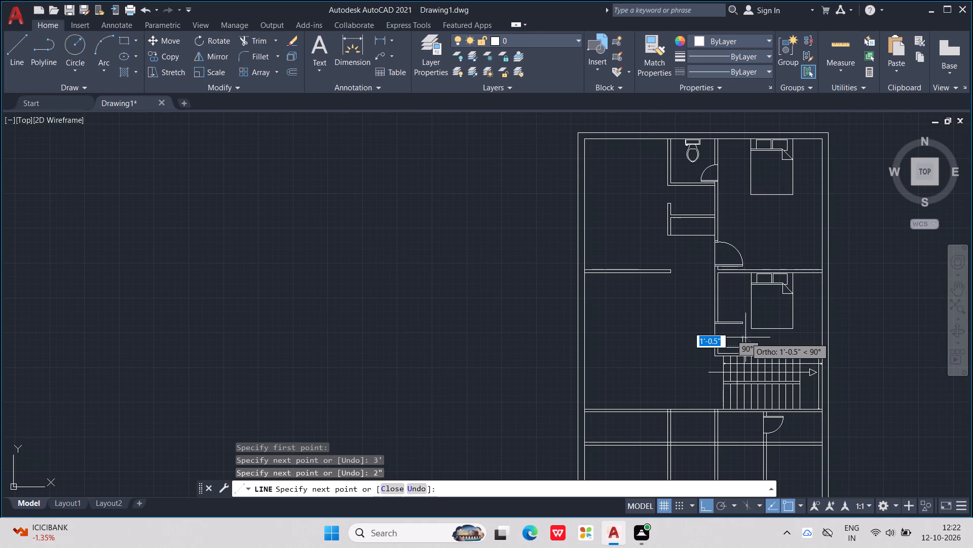
pyautogui.scroll(3, 745, 337)
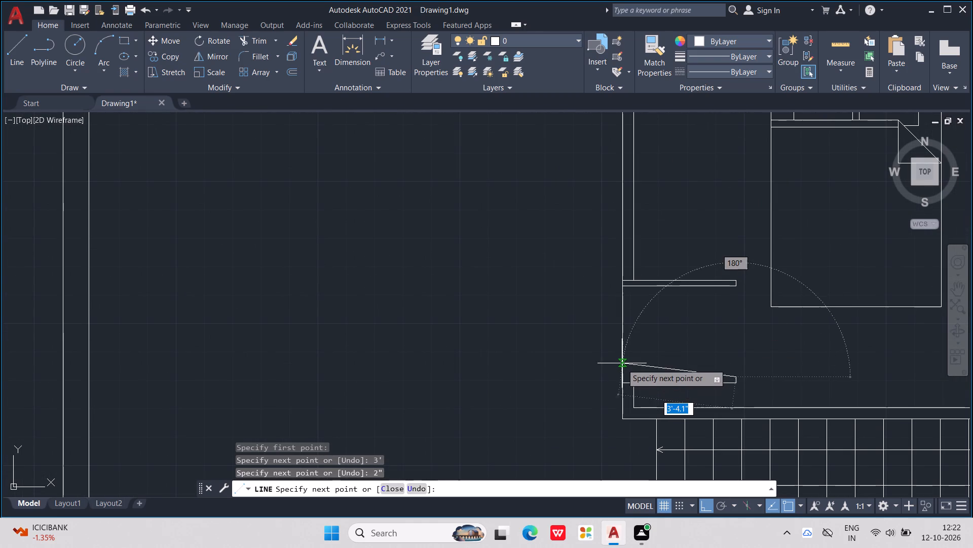
pyautogui.scroll(2, 621, 374)
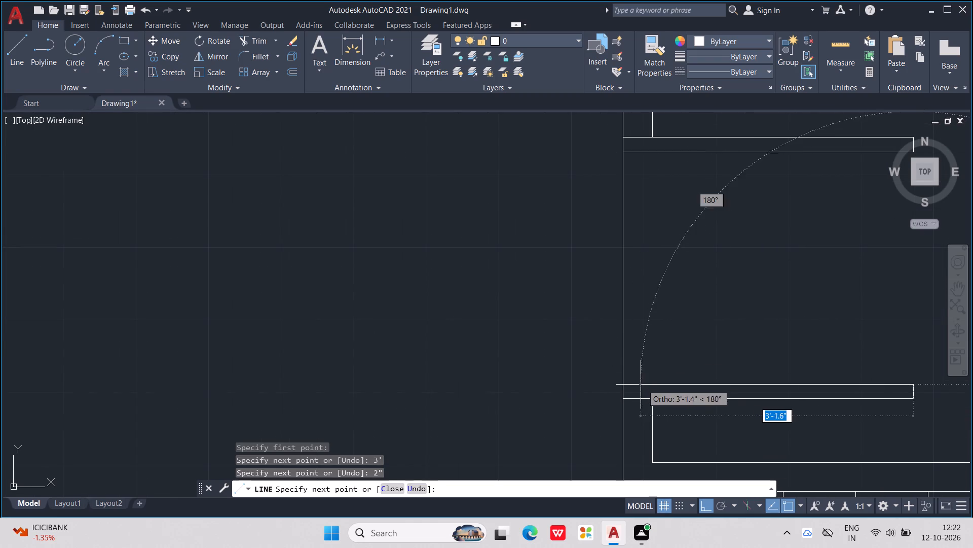
pyautogui.click(619, 387)
pyautogui.scroll(-3, 623, 383)
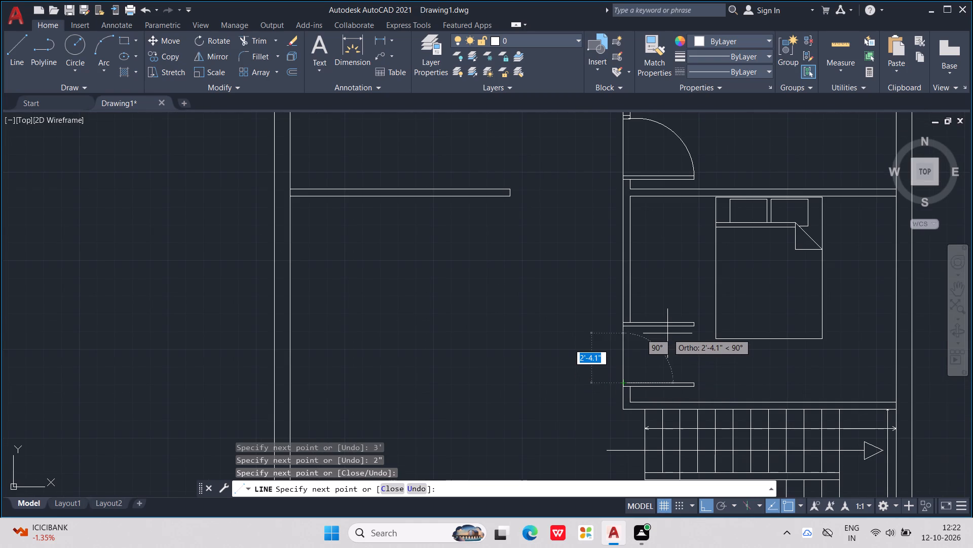
pyautogui.press('Escape')
pyautogui.scroll(1, 668, 332)
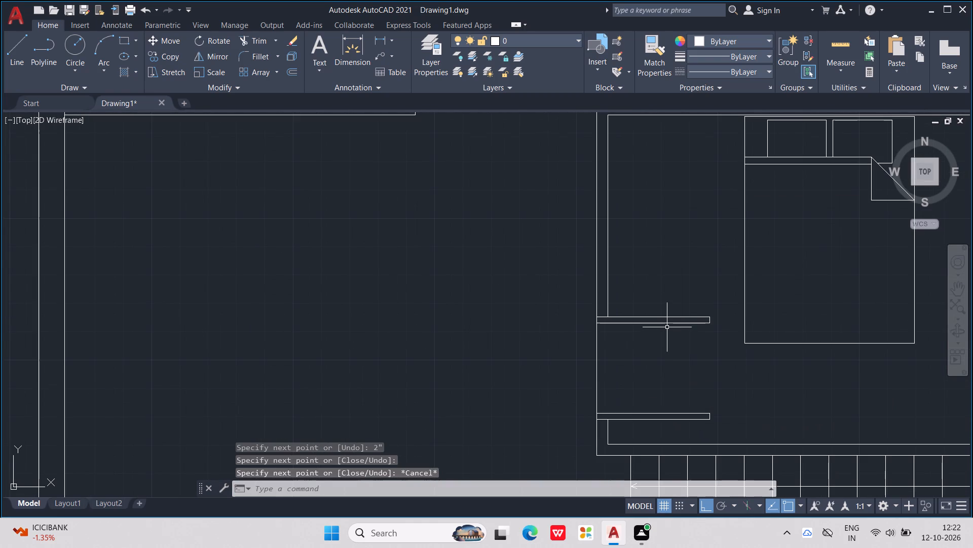
pyautogui.press('Escape')
pyautogui.press('Escape')
# Extend this bedroom wall's east face line south to the lower line of the old door leaf.
pyautogui.write('ex')
pyautogui.press('Return')
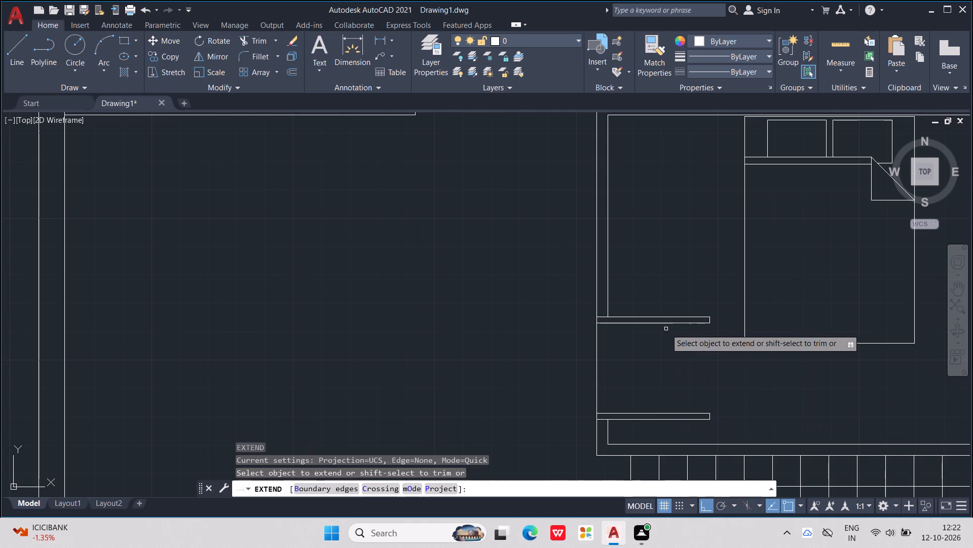
pyautogui.click(608, 300)
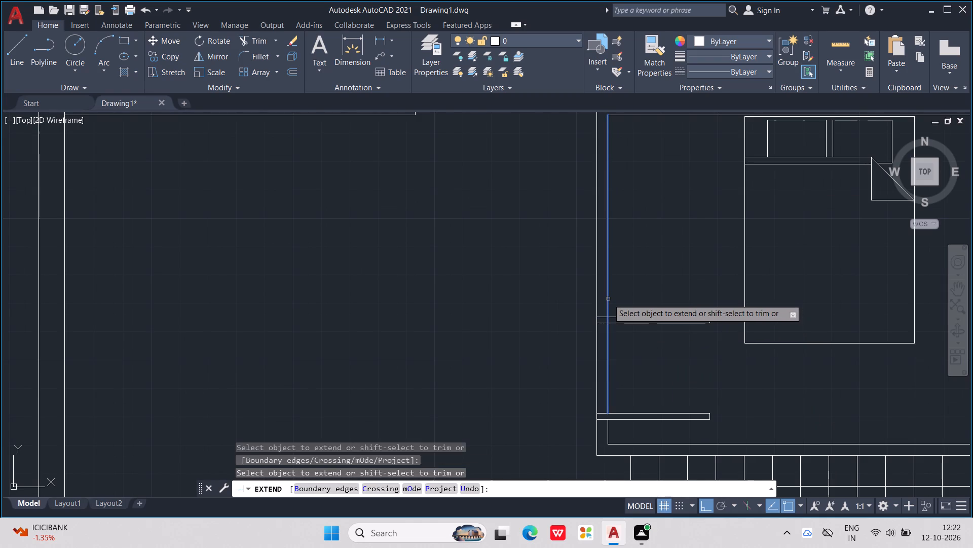
pyautogui.press('Escape')
pyautogui.press('Escape')
pyautogui.press('Escape')
# Trim away the old door leaf east of this bedroom's wall, including its leftover end segment.
pyautogui.press('t')
pyautogui.press('r')
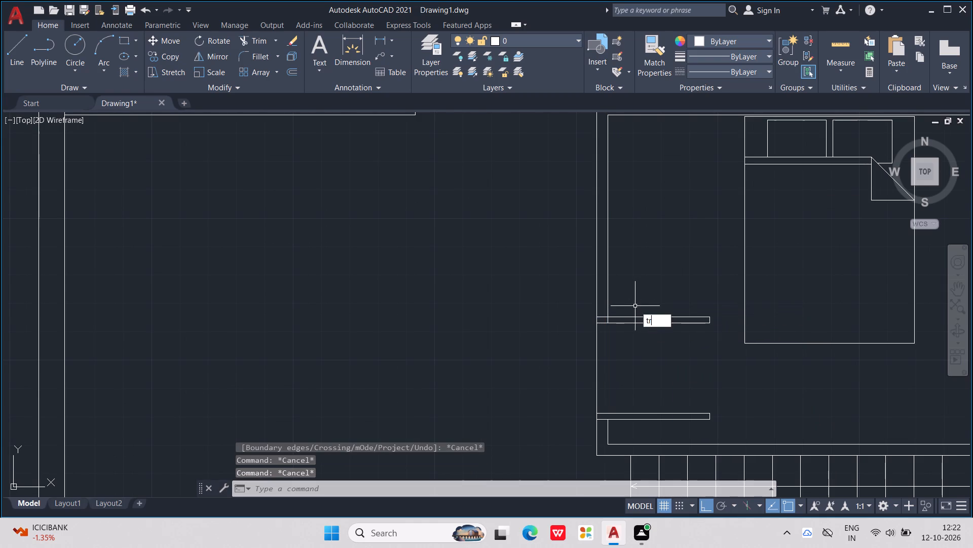
pyautogui.press('Return')
pyautogui.moveTo(644, 309); pyautogui.dragTo(658, 337)
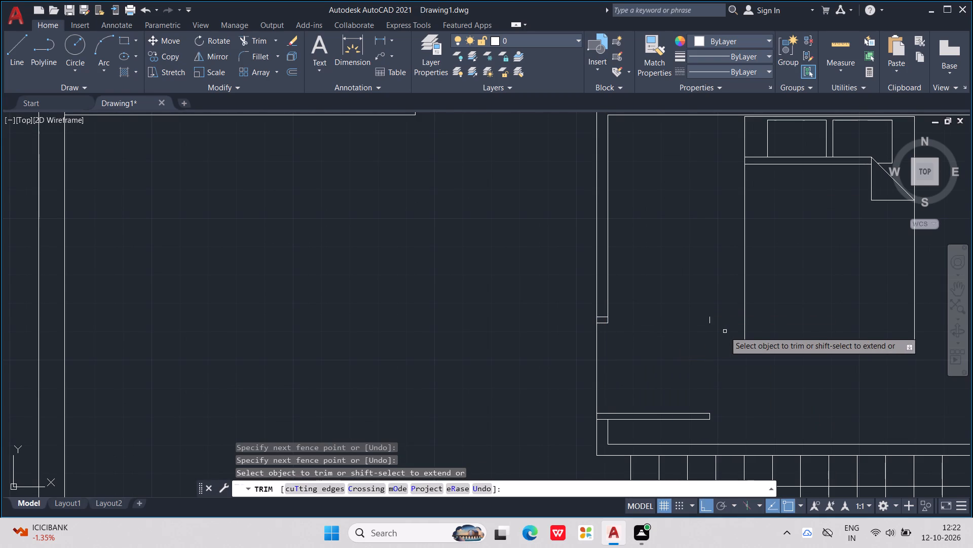
pyautogui.scroll(2, 734, 336)
pyautogui.click(671, 299)
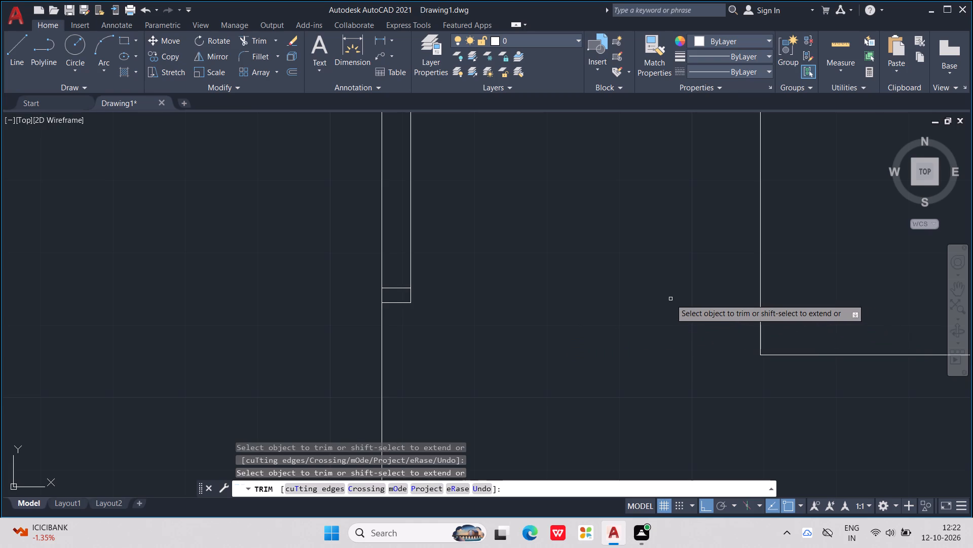
# Draw the door-swing arc in the bedroom just north of the staircase, through the leaf's lower and upper east corners to the north jamb's east end.
pyautogui.scroll(-3, 670, 299)
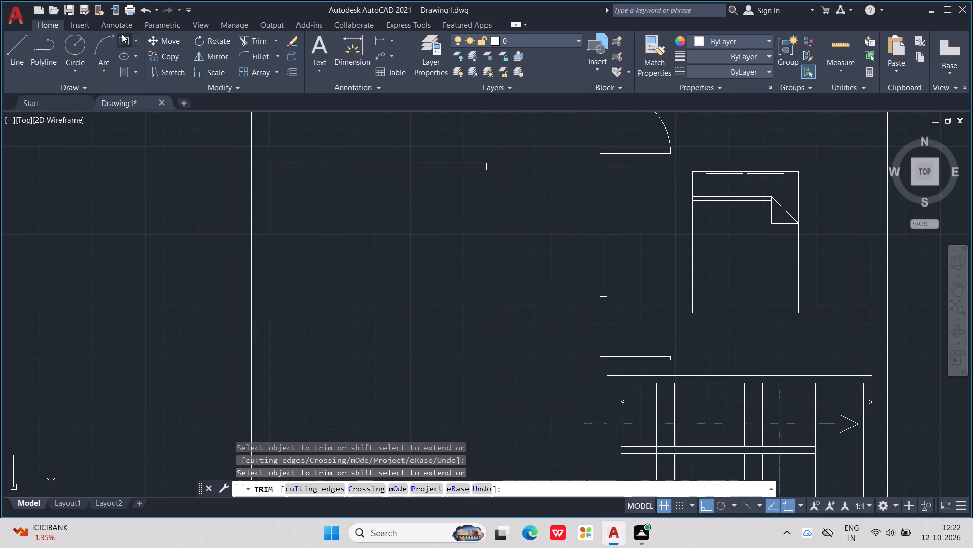
pyautogui.click(100, 39)
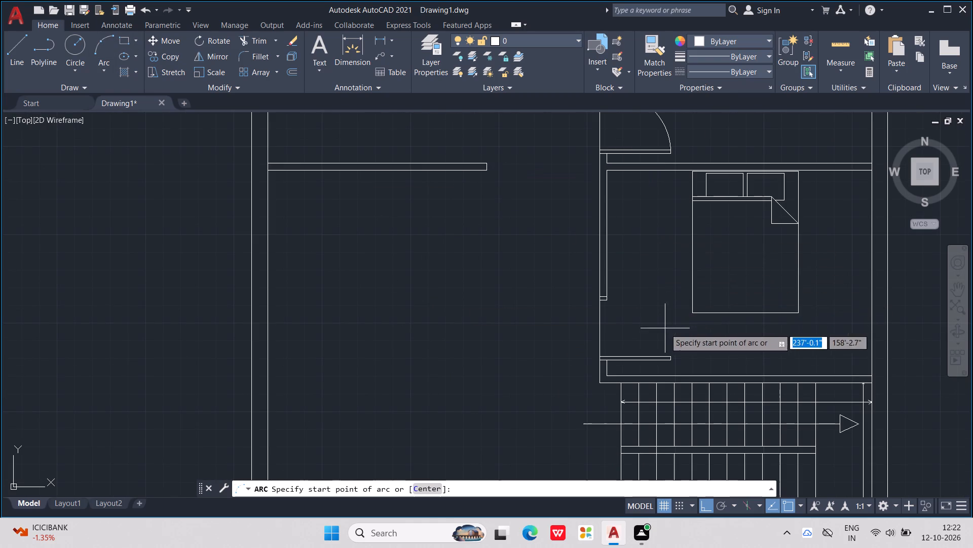
pyautogui.scroll(1, 666, 351)
pyautogui.scroll(2, 688, 392)
pyautogui.scroll(3, 669, 355)
pyautogui.scroll(-1, 636, 296)
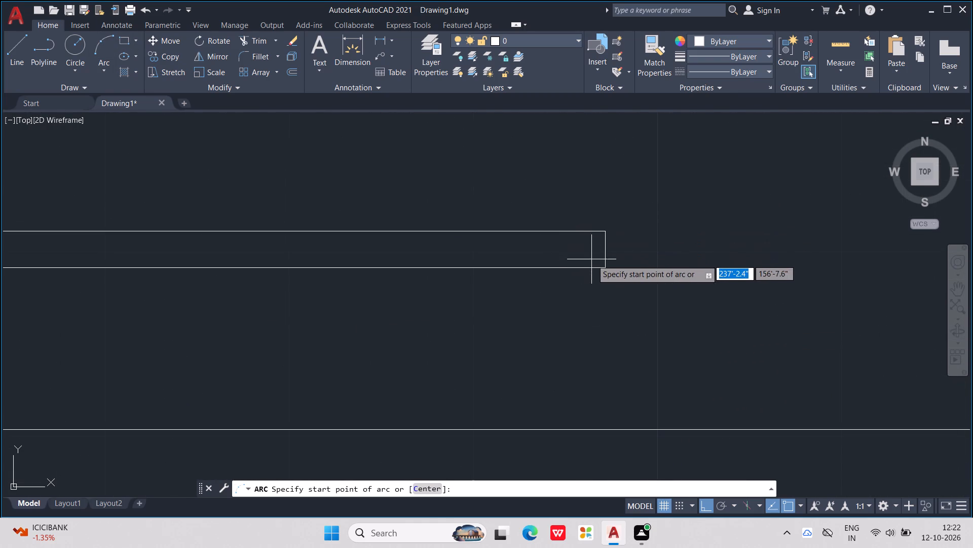
pyautogui.click(604, 269)
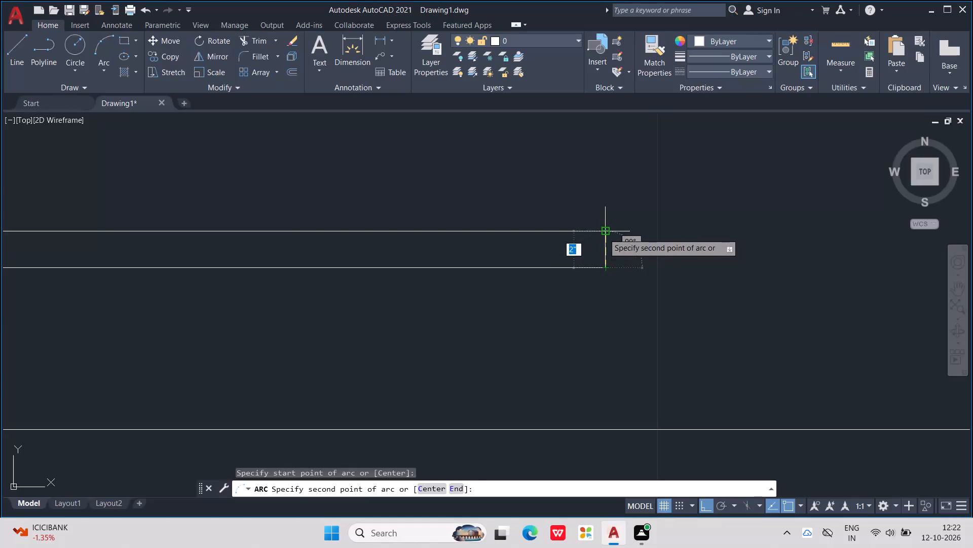
pyautogui.click(604, 233)
pyautogui.scroll(-7, 362, 188)
pyautogui.moveTo(366, 188); pyautogui.dragTo(505, 272, button='middle')
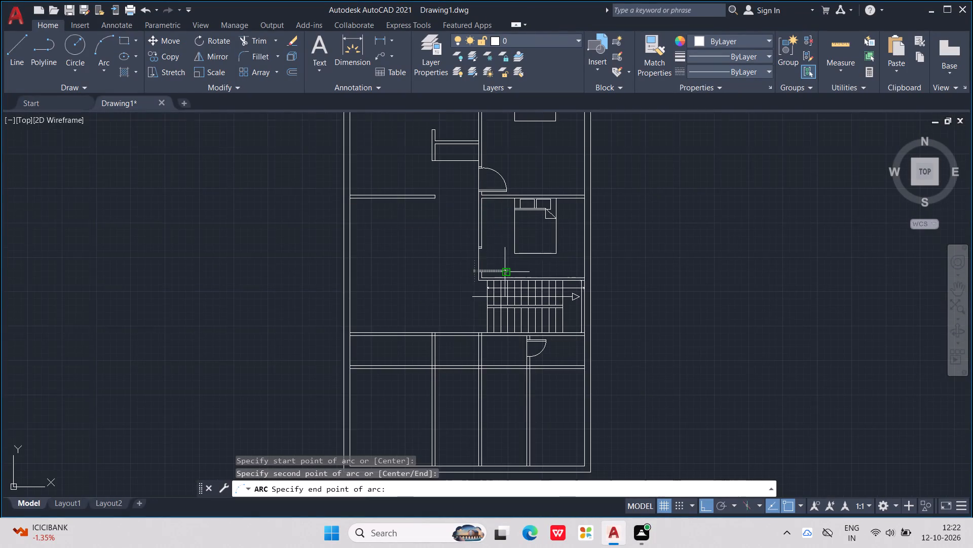
pyautogui.scroll(3, 454, 222)
pyautogui.scroll(3, 576, 332)
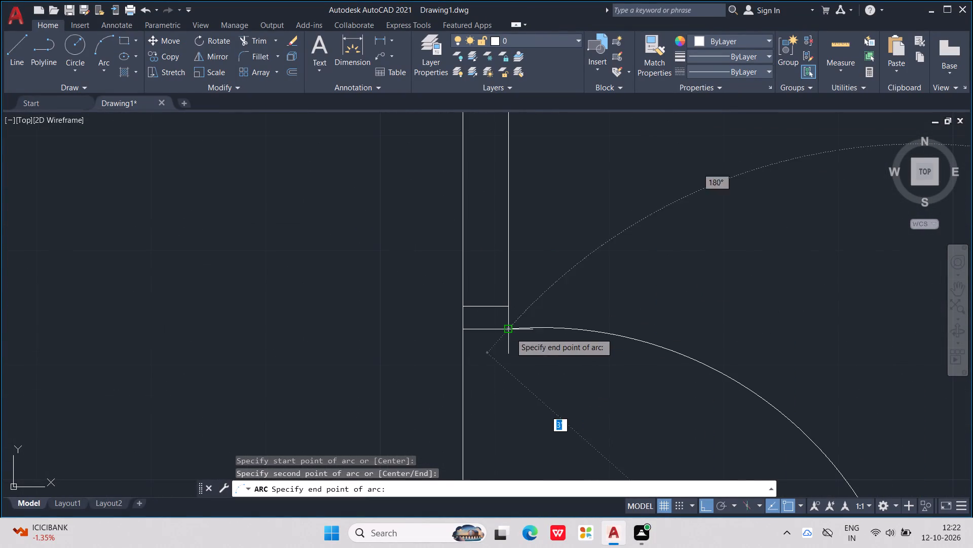
pyautogui.click(505, 329)
pyautogui.scroll(-4, 506, 326)
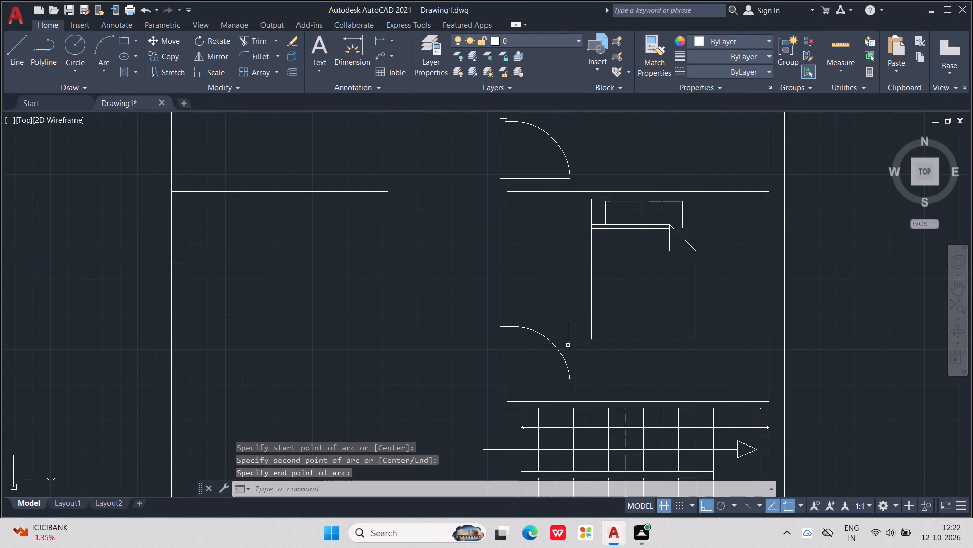
# Erase the door-swing arc at the northern bedroom's doorway.
pyautogui.scroll(2, 482, 325)
pyautogui.scroll(3, 539, 335)
pyautogui.scroll(-2, 547, 332)
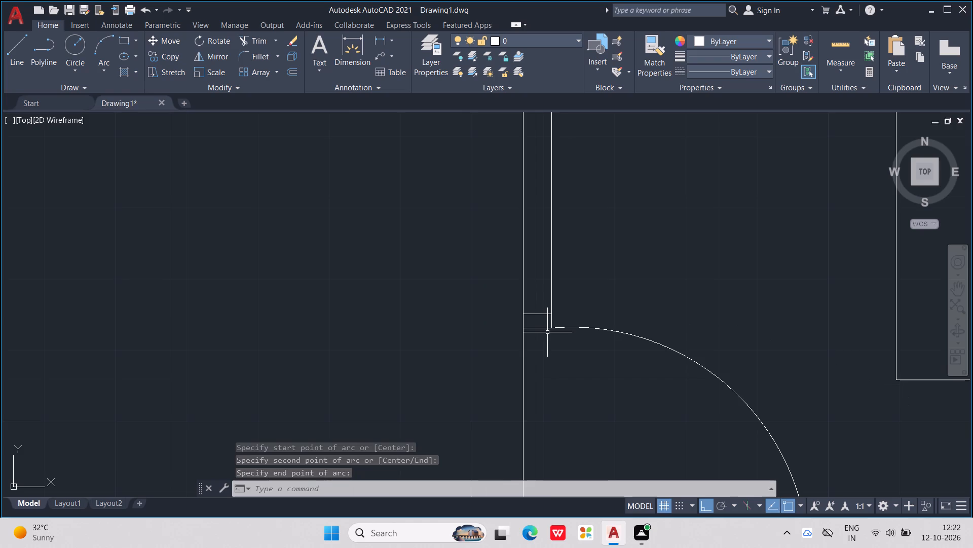
pyautogui.scroll(-6, 550, 331)
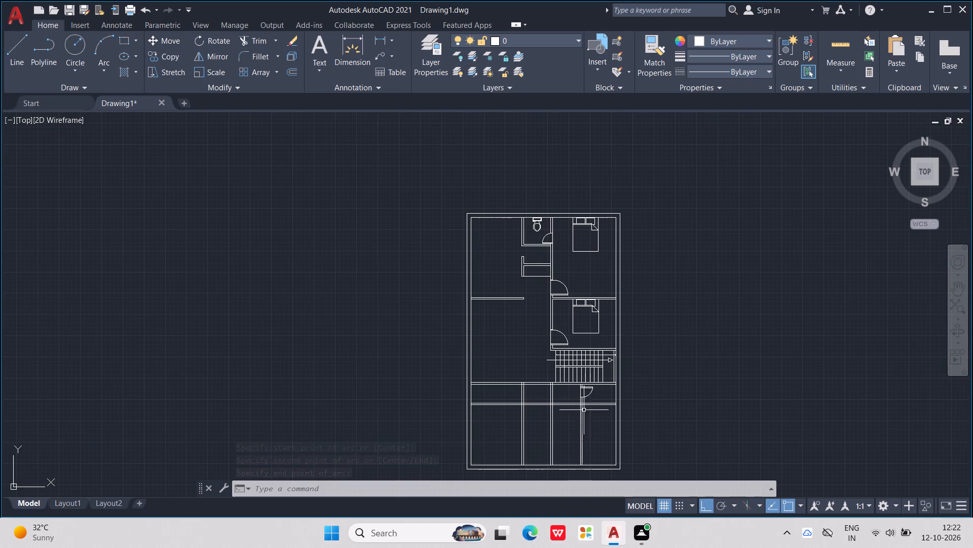
pyautogui.scroll(3, 567, 251)
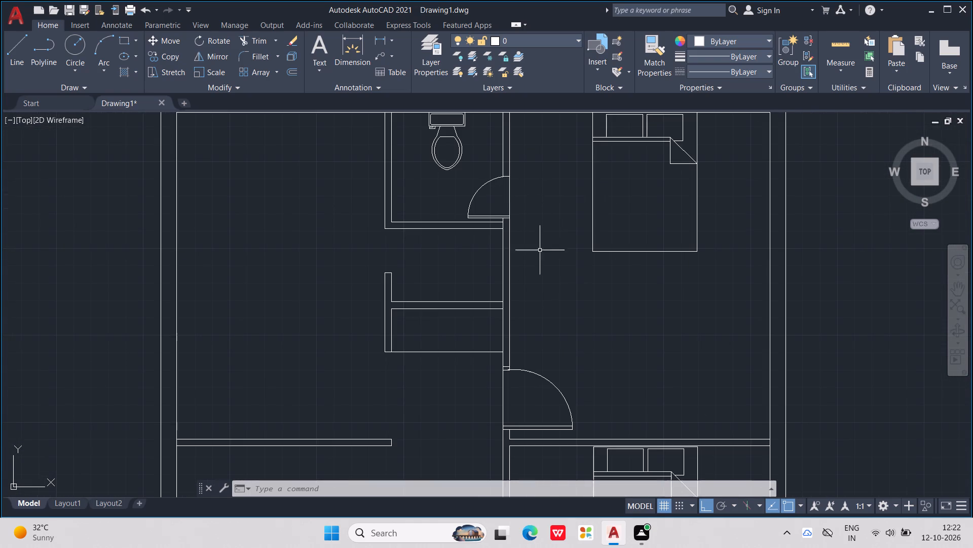
pyautogui.scroll(3, 549, 347)
pyautogui.scroll(-3, 549, 349)
pyautogui.moveTo(544, 385); pyautogui.dragTo(549, 384)
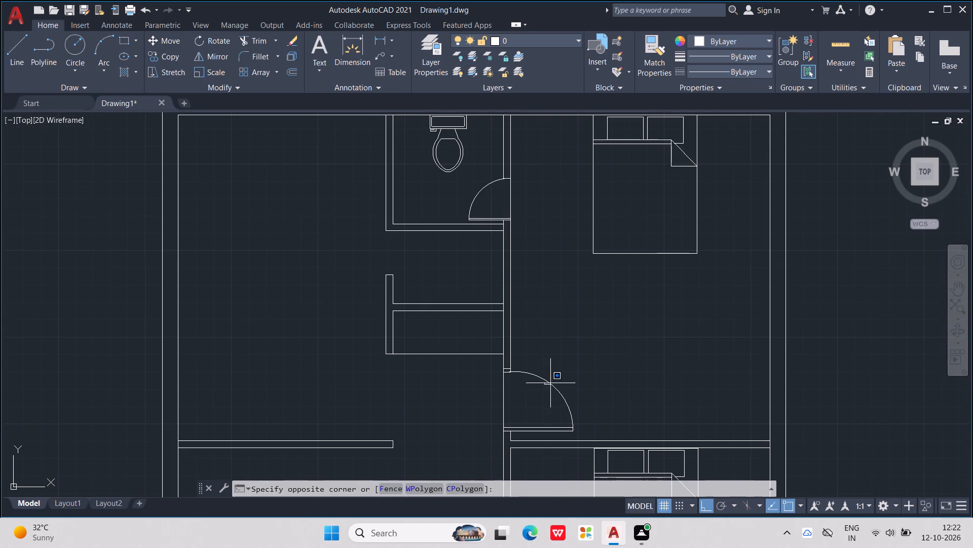
pyautogui.click(552, 382)
pyautogui.moveTo(552, 382); pyautogui.dragTo(550, 393)
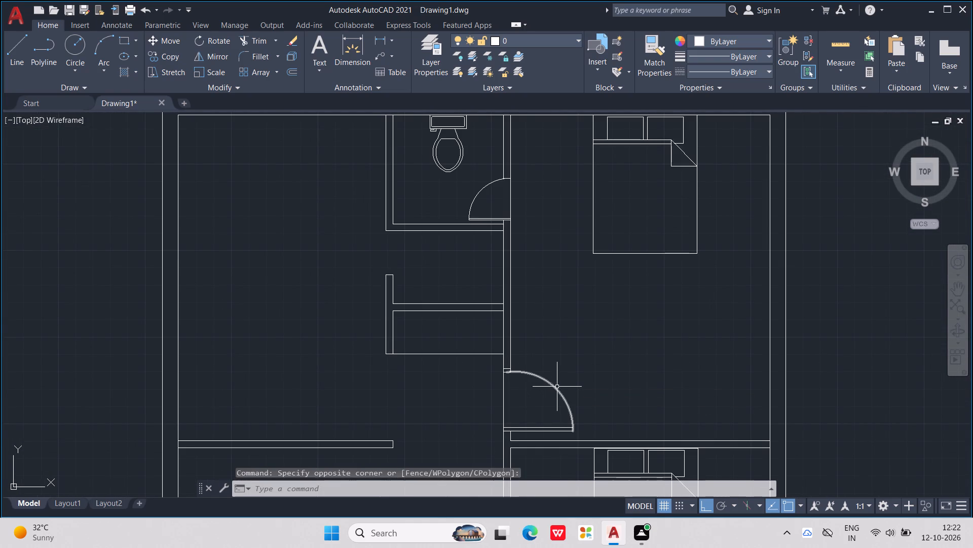
pyautogui.click(557, 387)
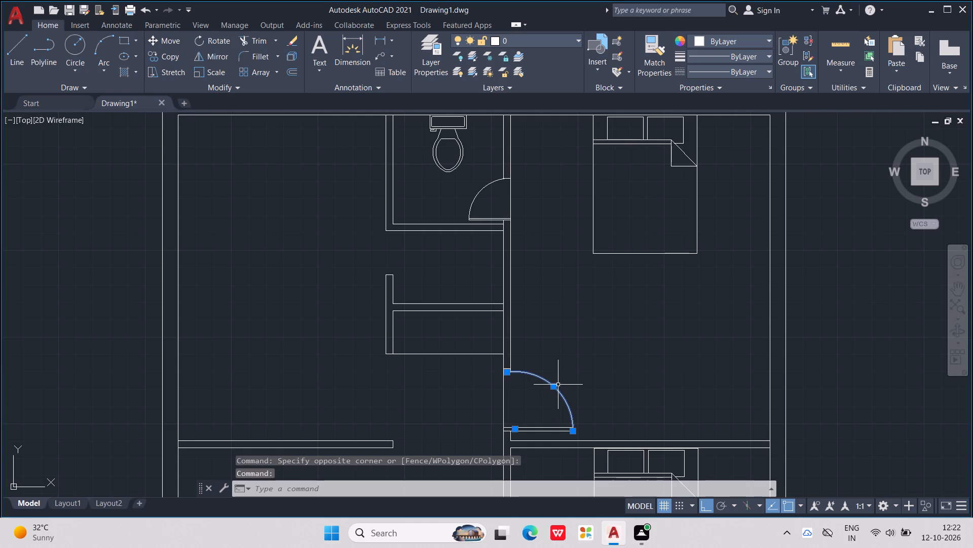
pyautogui.press('Delete')
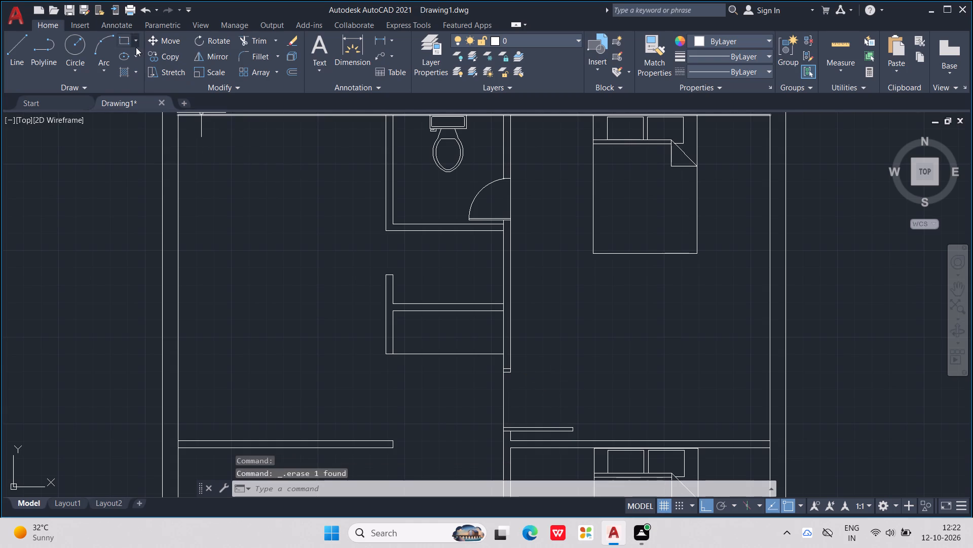
# Redraw the northern bedroom's door-swing arc through the leaf's lower and upper east corners to the midpoint of the north jamb.
pyautogui.click(105, 39)
pyautogui.scroll(3, 584, 450)
pyautogui.scroll(3, 520, 401)
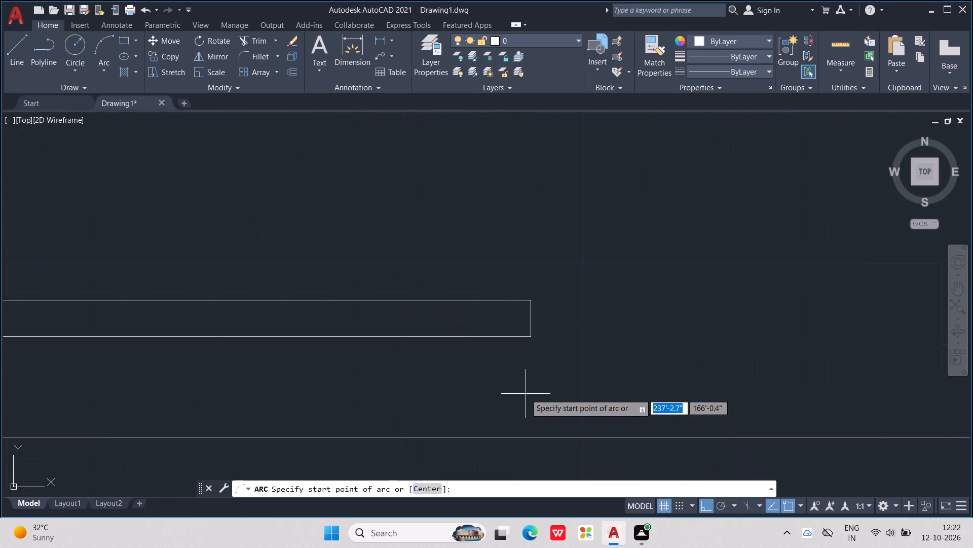
pyautogui.click(530, 303)
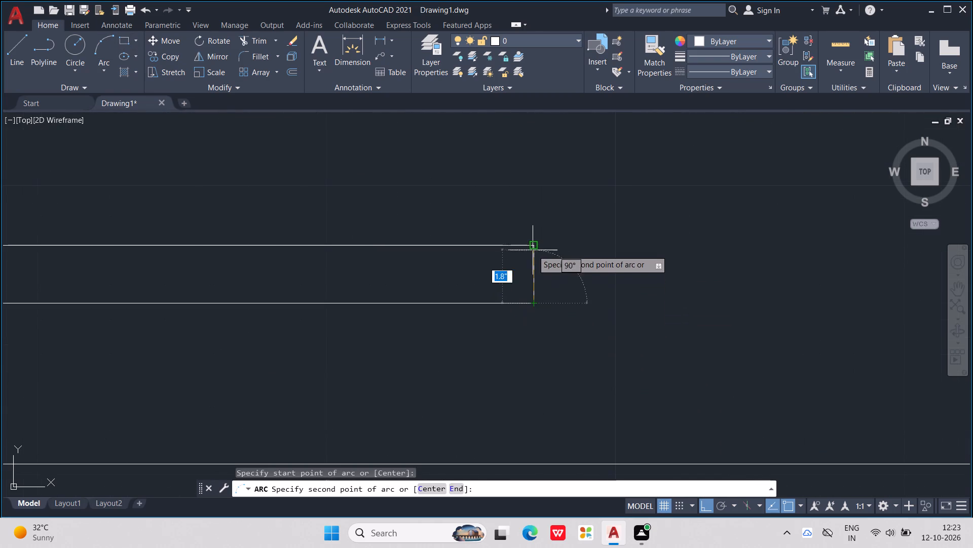
pyautogui.click(533, 248)
pyautogui.scroll(-2, 420, 238)
pyautogui.moveTo(456, 237); pyautogui.dragTo(357, 425, button='middle')
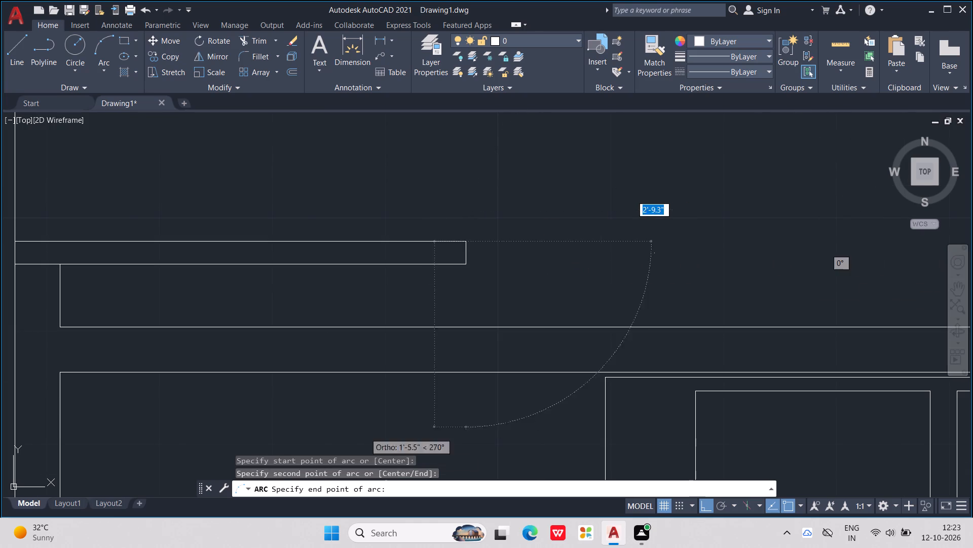
pyautogui.moveTo(357, 425); pyautogui.dragTo(252, 354, button='middle')
pyautogui.scroll(-2, 155, 257)
pyautogui.moveTo(155, 257); pyautogui.dragTo(584, 394, button='middle')
pyautogui.scroll(3, 534, 258)
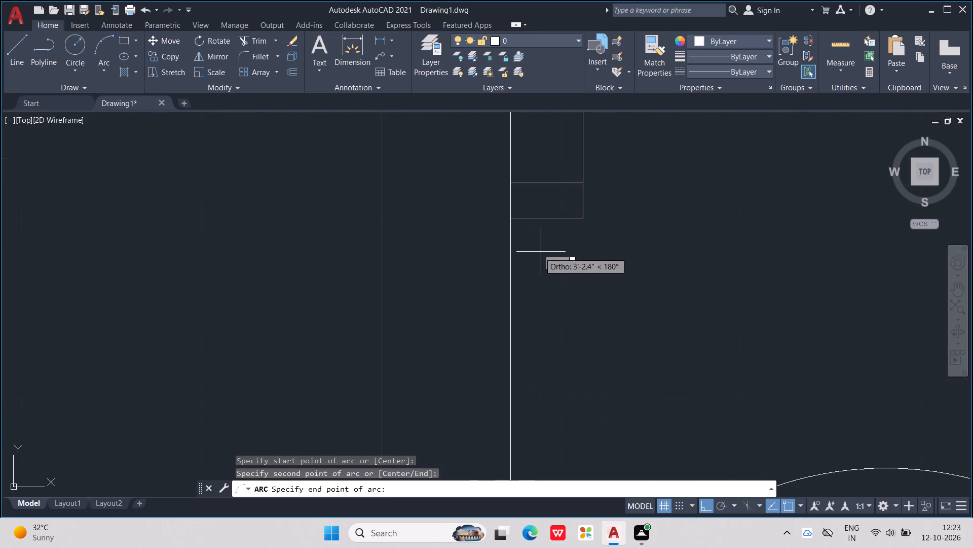
pyautogui.scroll(-1, 543, 243)
pyautogui.scroll(2, 543, 243)
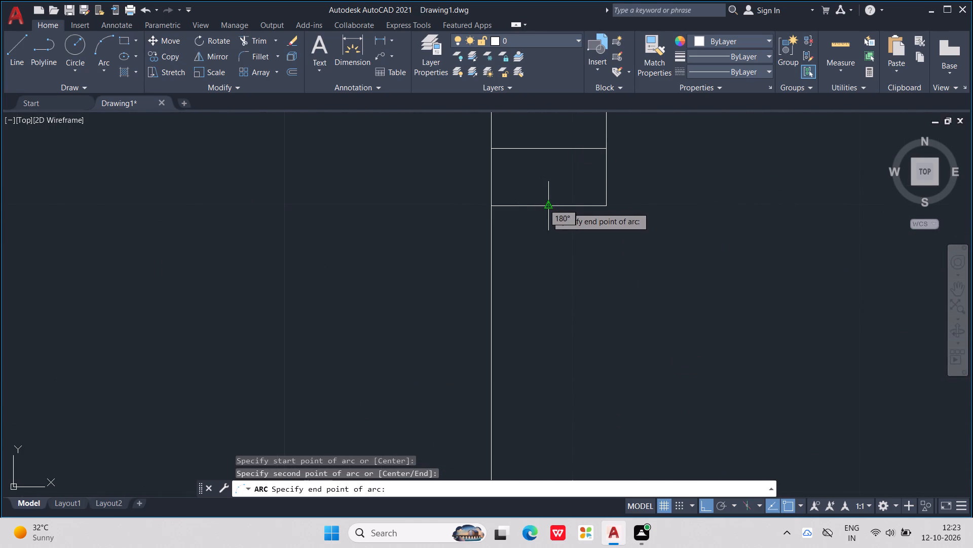
pyautogui.click(547, 207)
pyautogui.scroll(-8, 547, 207)
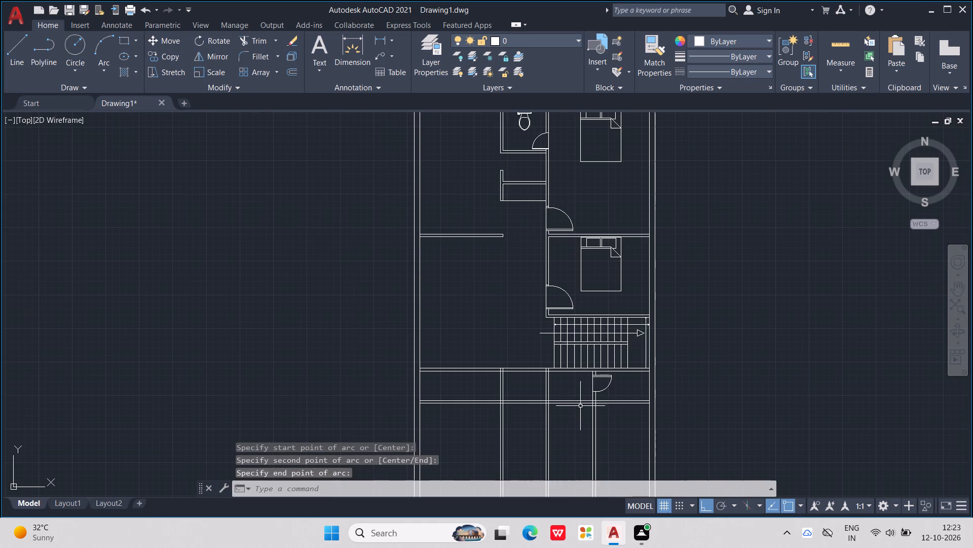
pyautogui.press('Escape')
pyautogui.press('Escape')
pyautogui.scroll(-2, 608, 312)
pyautogui.moveTo(608, 312); pyautogui.dragTo(628, 274, button='middle')
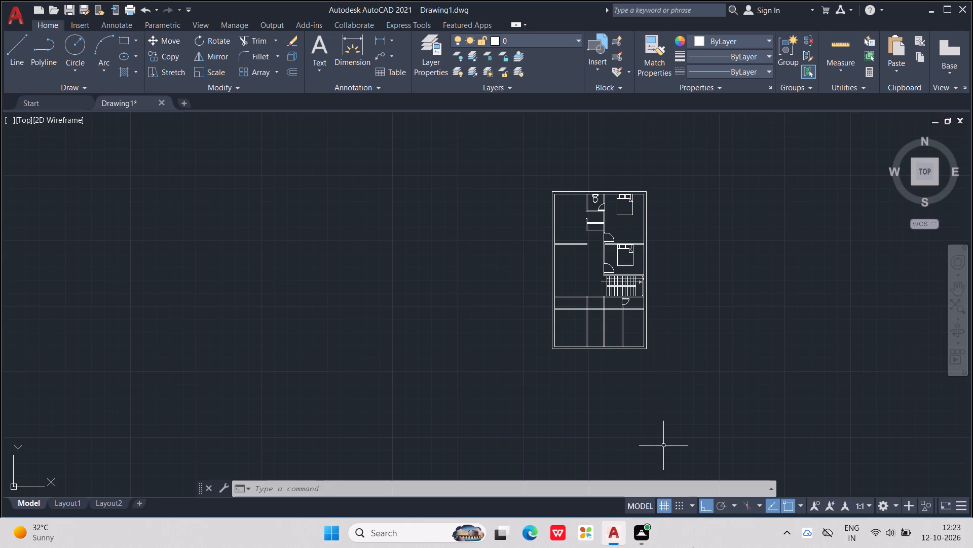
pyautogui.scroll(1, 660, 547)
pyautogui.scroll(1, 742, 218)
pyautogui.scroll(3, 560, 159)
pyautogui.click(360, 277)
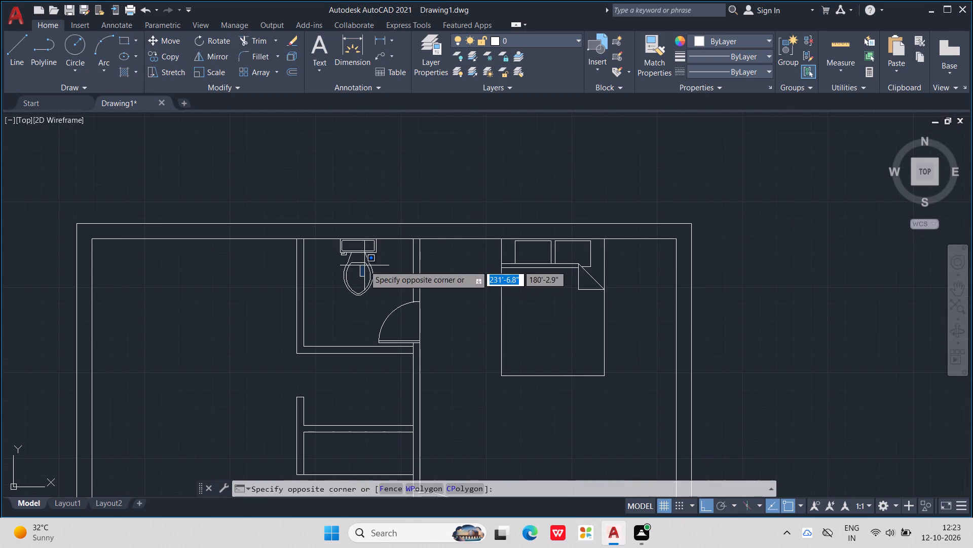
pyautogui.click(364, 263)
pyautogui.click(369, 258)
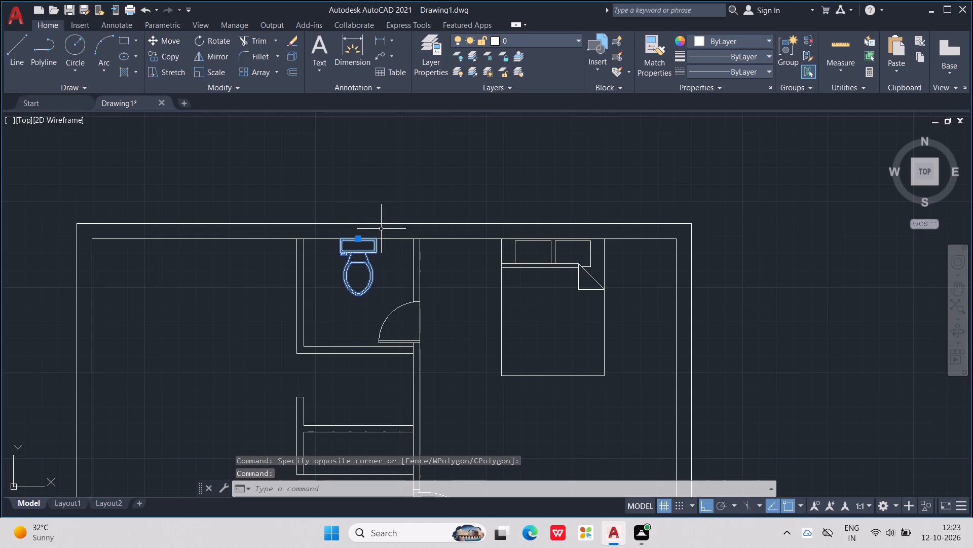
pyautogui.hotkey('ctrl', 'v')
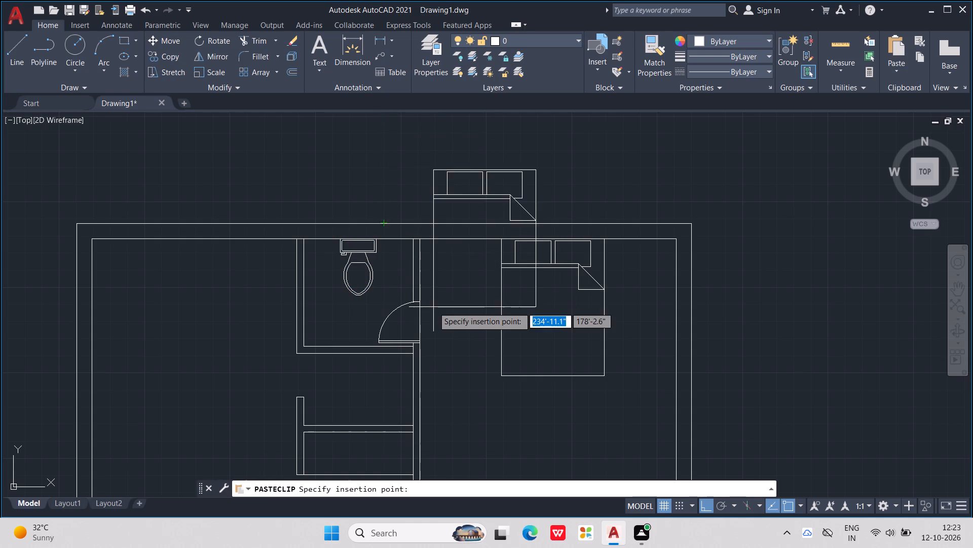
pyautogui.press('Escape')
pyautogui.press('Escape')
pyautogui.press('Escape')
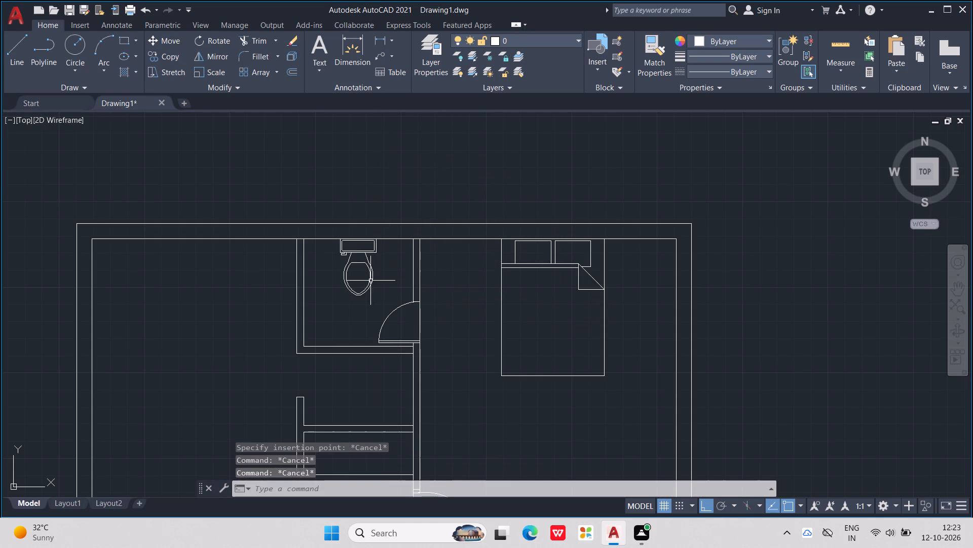
# Copy the toilet from the north bathroom and paste it at the east end of the small room with a door south of the staircase.
pyautogui.click(350, 278)
pyautogui.click(346, 271)
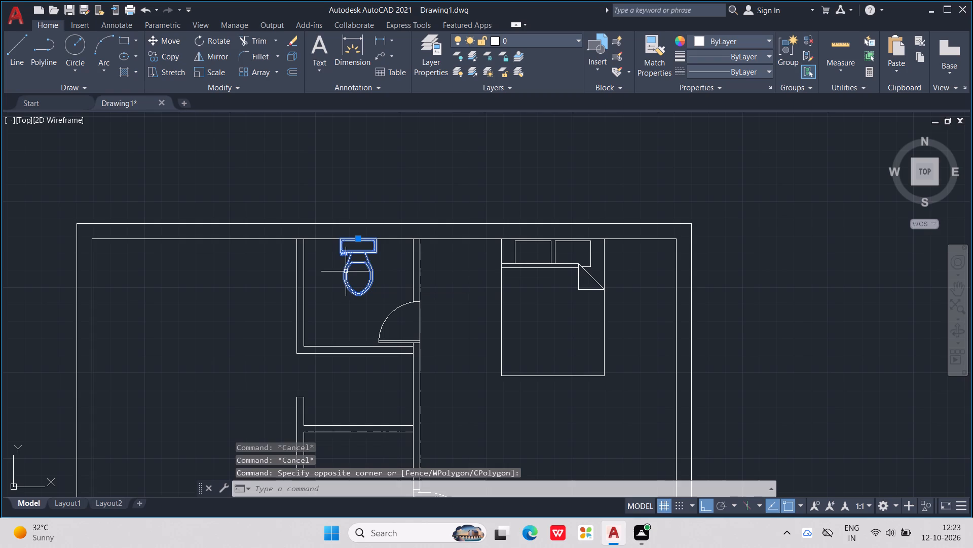
pyautogui.hotkey('ctrl', 'c')
pyautogui.scroll(-3, 348, 265)
pyautogui.moveTo(362, 249); pyautogui.dragTo(414, 169, button='middle')
pyautogui.scroll(-1, 365, 244)
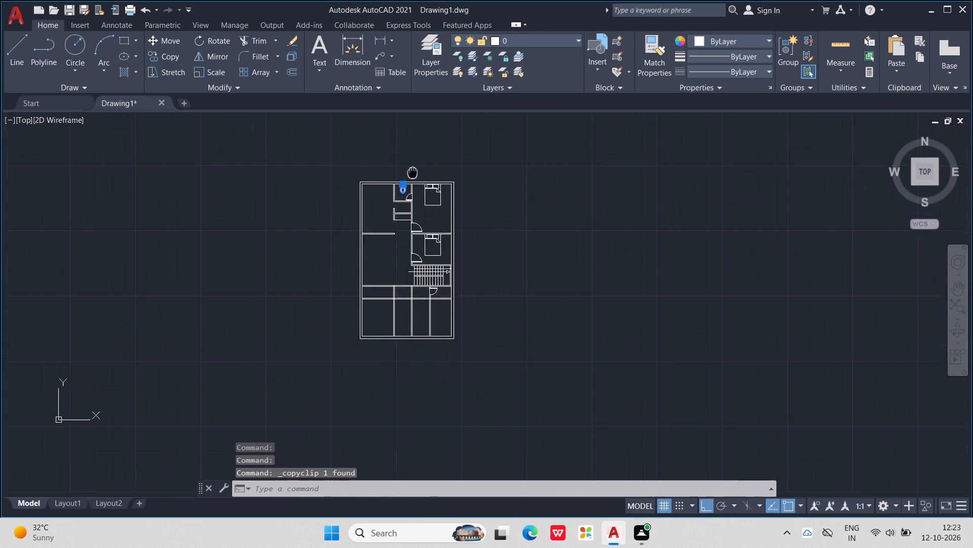
pyautogui.moveTo(414, 169); pyautogui.dragTo(423, 148, button='middle')
pyautogui.scroll(3, 470, 276)
pyautogui.press('Escape')
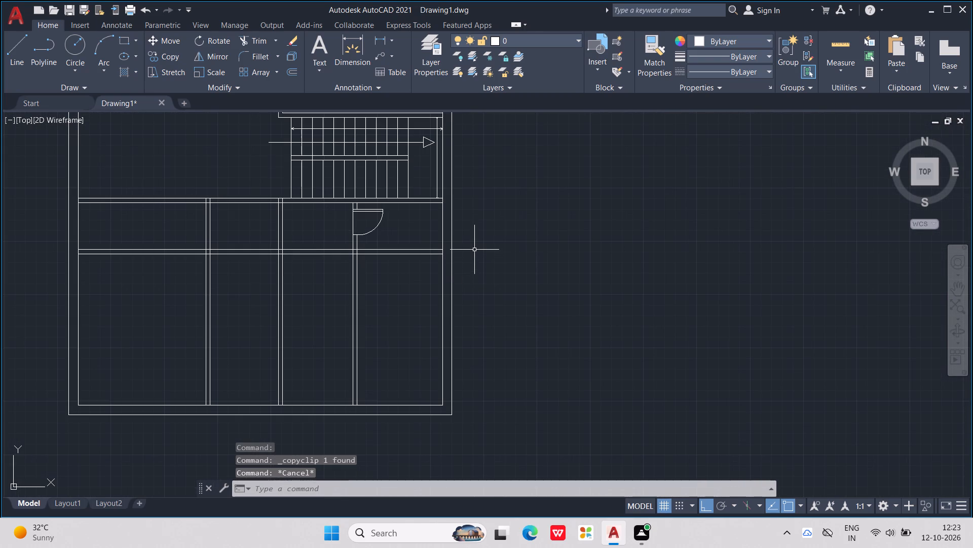
pyautogui.hotkey('ctrl', 'v')
pyautogui.scroll(1, 410, 256)
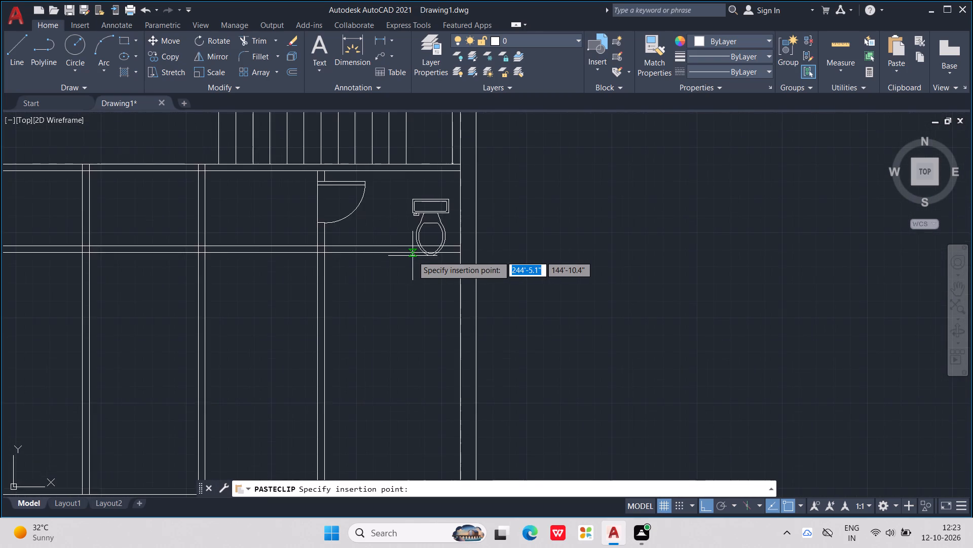
pyautogui.scroll(2, 415, 255)
pyautogui.scroll(-3, 422, 243)
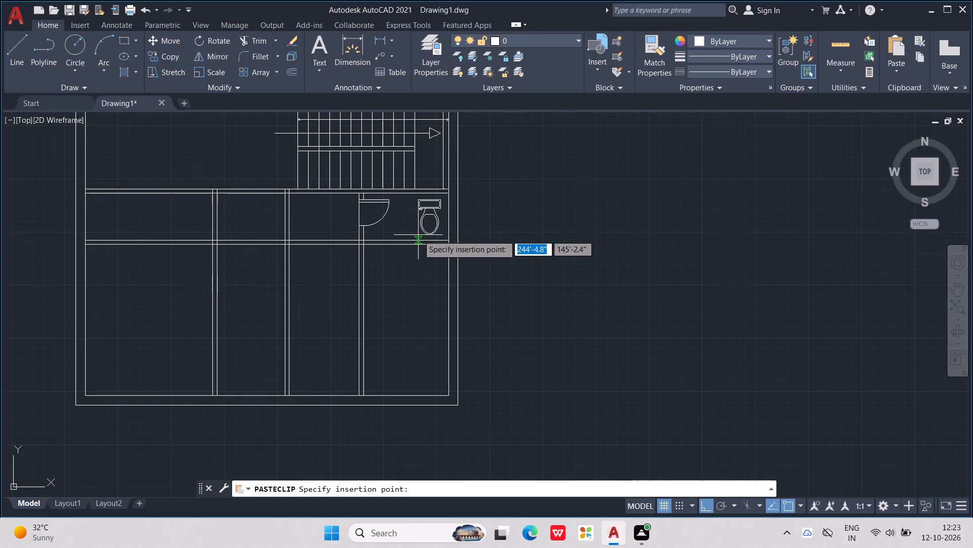
pyautogui.click(418, 235)
pyautogui.press('Escape')
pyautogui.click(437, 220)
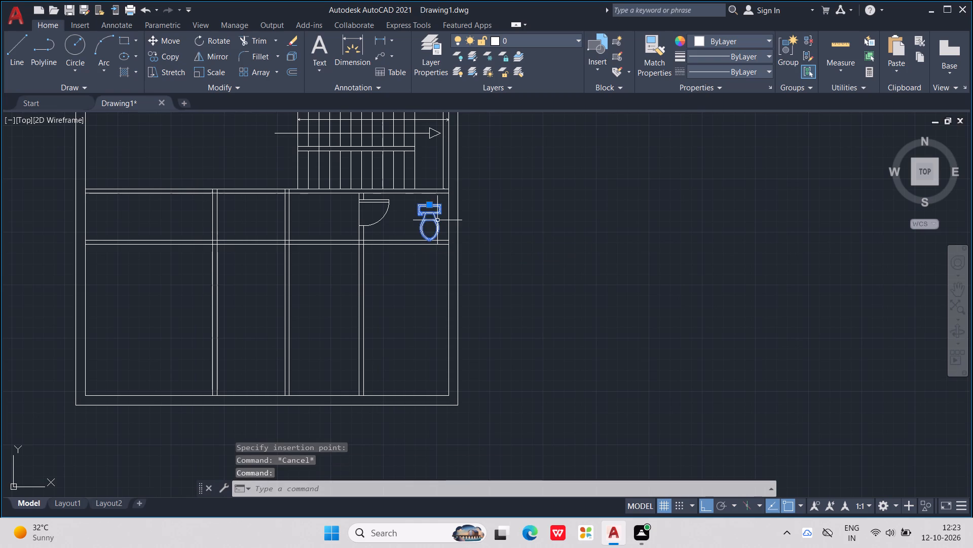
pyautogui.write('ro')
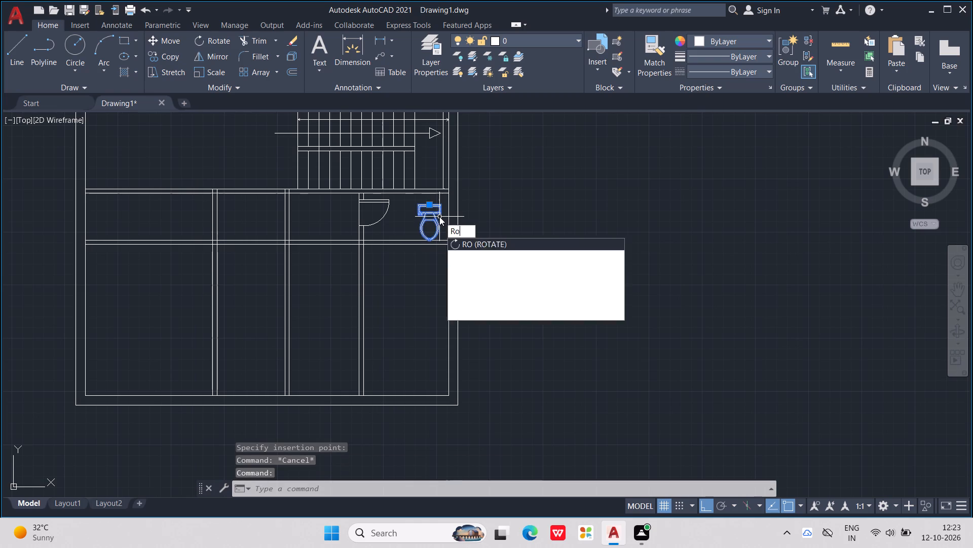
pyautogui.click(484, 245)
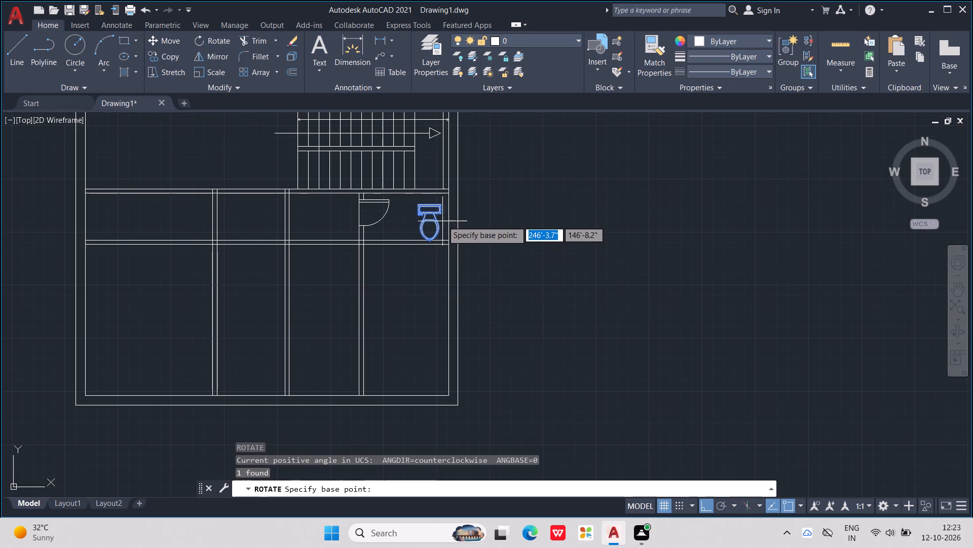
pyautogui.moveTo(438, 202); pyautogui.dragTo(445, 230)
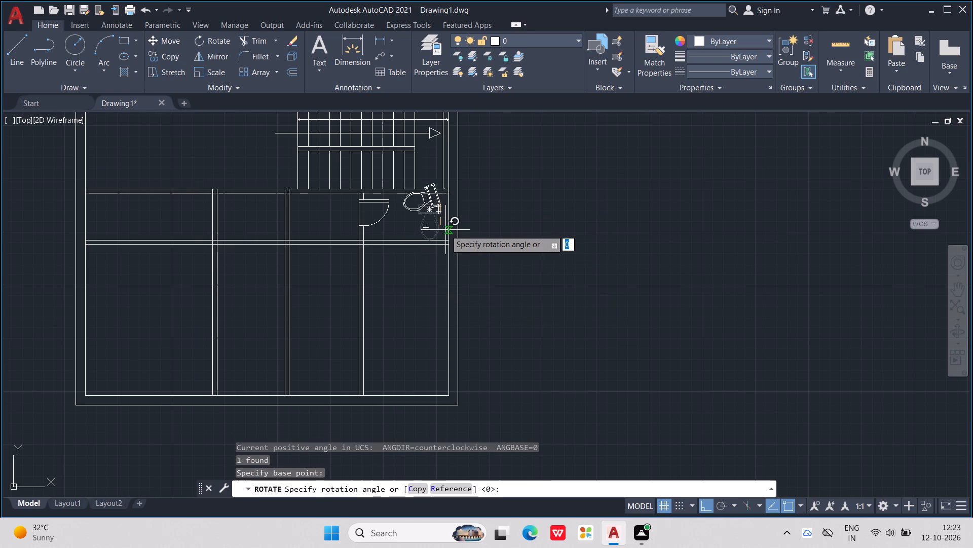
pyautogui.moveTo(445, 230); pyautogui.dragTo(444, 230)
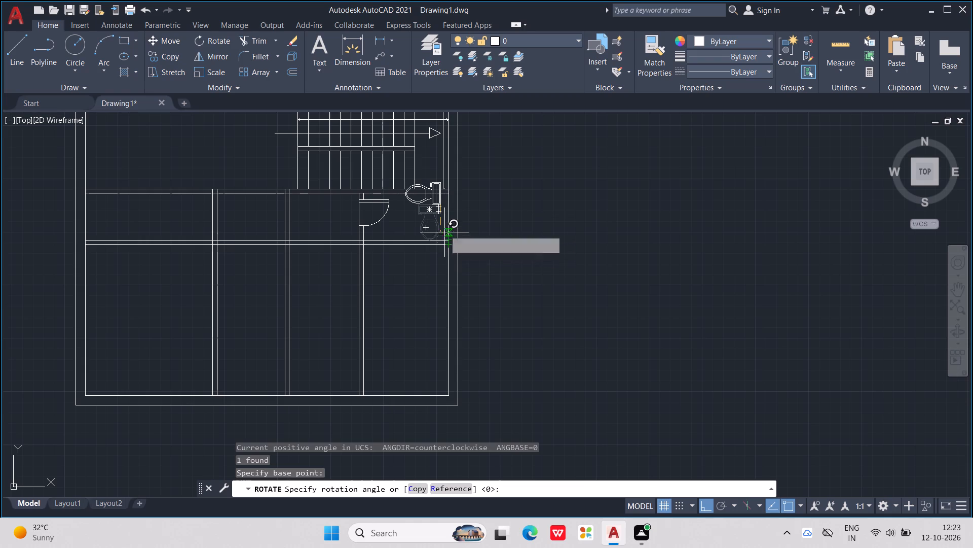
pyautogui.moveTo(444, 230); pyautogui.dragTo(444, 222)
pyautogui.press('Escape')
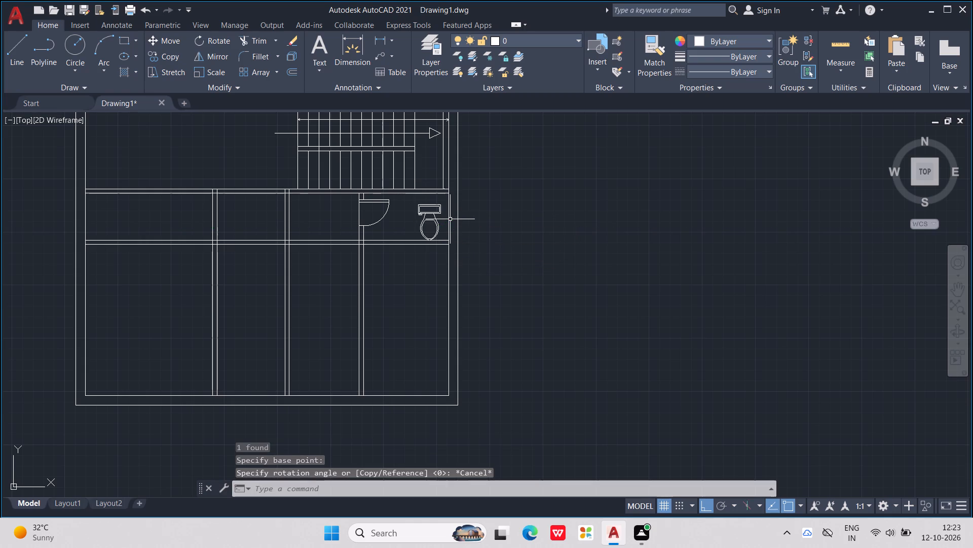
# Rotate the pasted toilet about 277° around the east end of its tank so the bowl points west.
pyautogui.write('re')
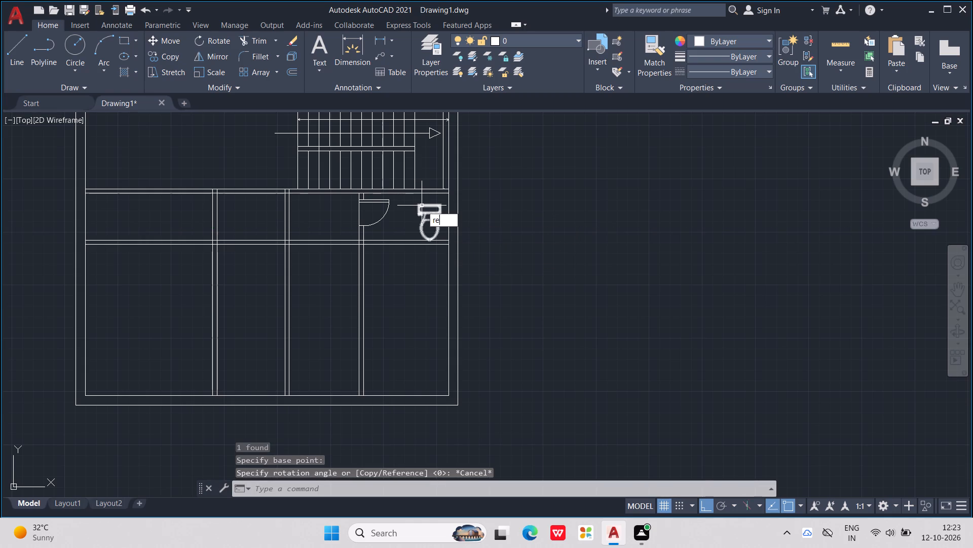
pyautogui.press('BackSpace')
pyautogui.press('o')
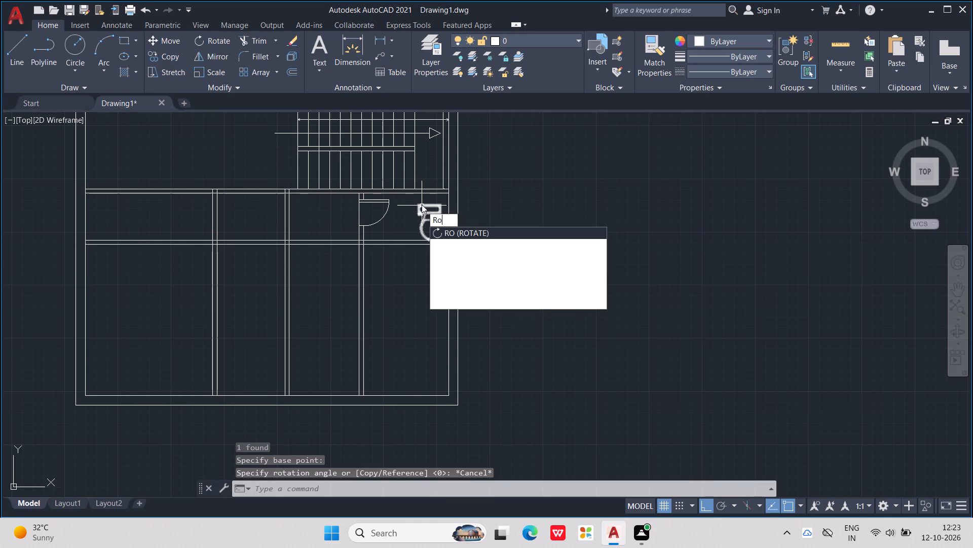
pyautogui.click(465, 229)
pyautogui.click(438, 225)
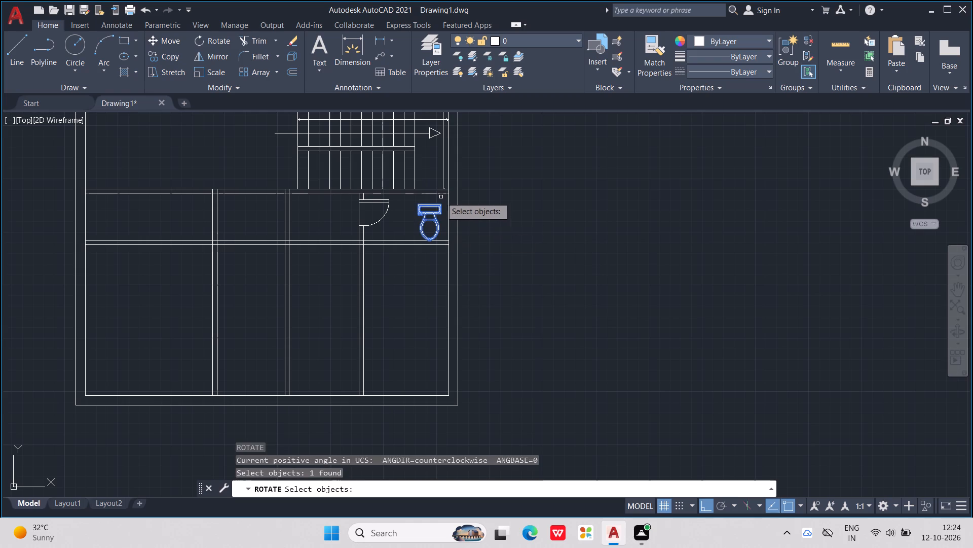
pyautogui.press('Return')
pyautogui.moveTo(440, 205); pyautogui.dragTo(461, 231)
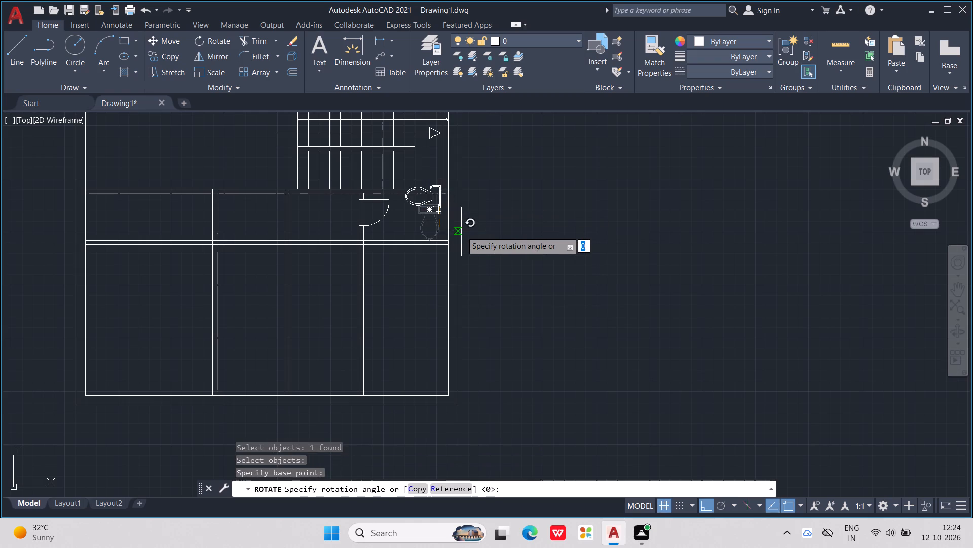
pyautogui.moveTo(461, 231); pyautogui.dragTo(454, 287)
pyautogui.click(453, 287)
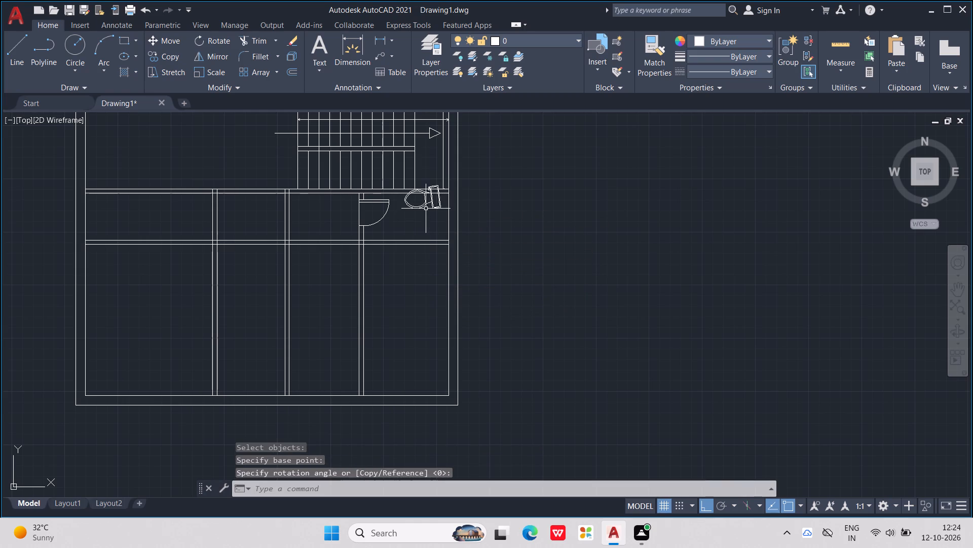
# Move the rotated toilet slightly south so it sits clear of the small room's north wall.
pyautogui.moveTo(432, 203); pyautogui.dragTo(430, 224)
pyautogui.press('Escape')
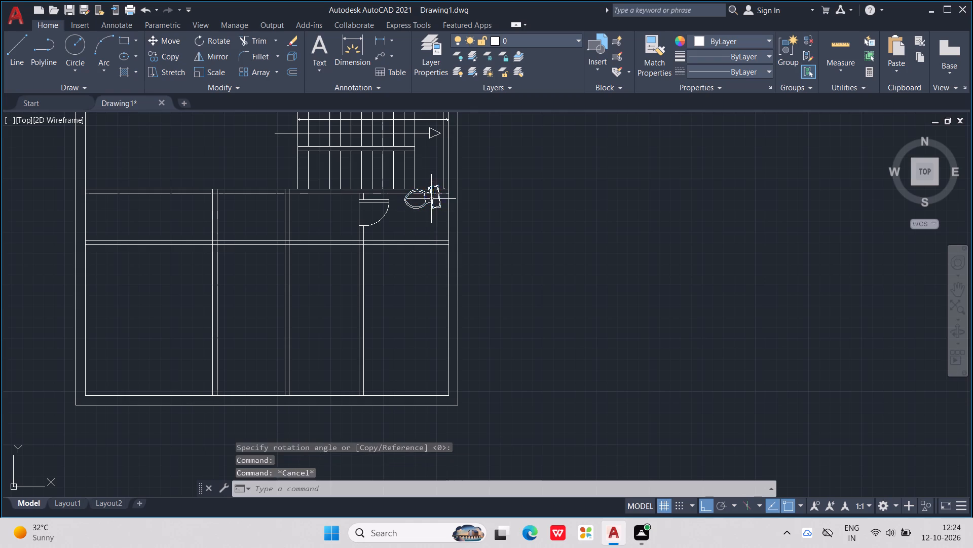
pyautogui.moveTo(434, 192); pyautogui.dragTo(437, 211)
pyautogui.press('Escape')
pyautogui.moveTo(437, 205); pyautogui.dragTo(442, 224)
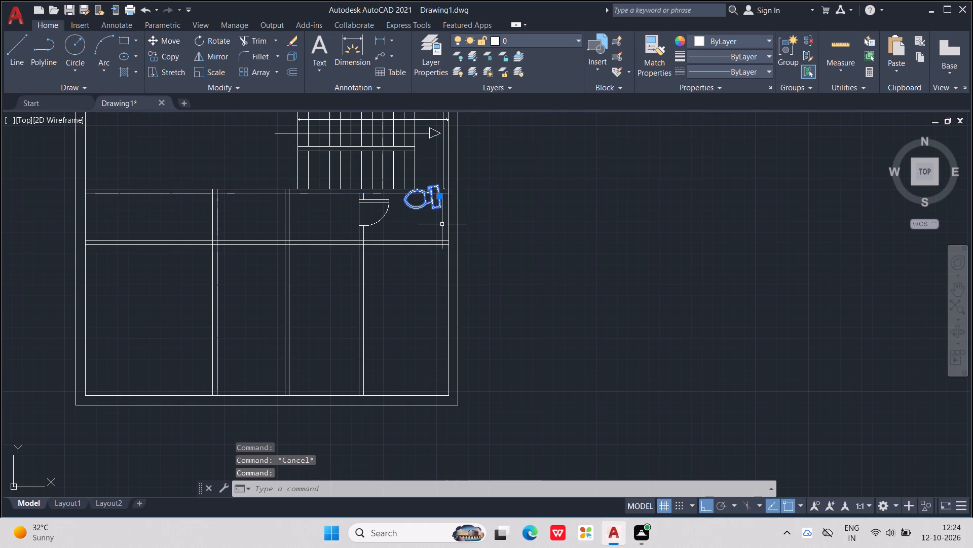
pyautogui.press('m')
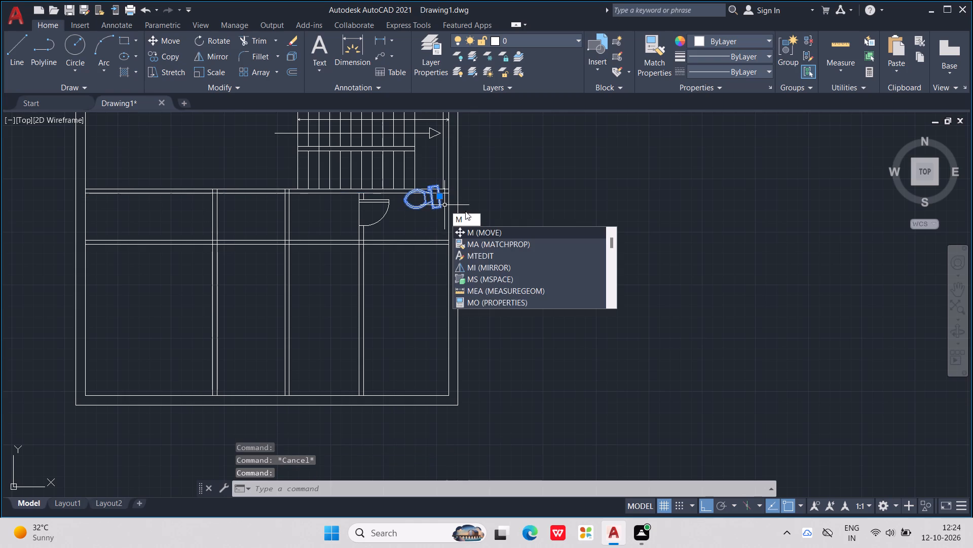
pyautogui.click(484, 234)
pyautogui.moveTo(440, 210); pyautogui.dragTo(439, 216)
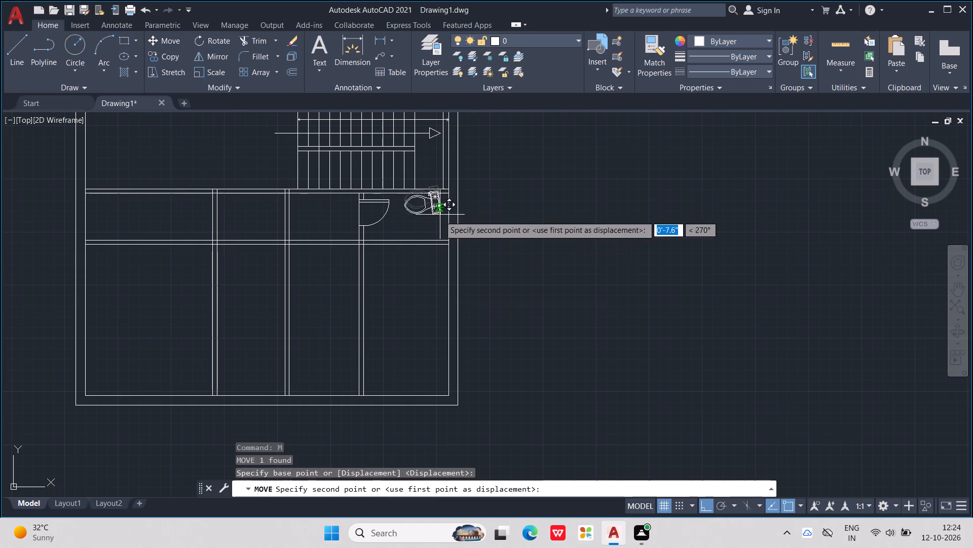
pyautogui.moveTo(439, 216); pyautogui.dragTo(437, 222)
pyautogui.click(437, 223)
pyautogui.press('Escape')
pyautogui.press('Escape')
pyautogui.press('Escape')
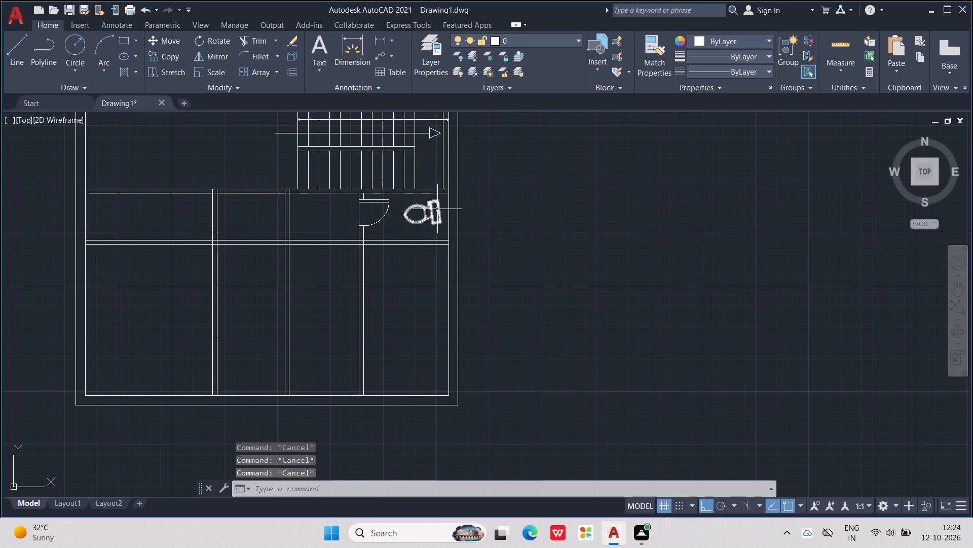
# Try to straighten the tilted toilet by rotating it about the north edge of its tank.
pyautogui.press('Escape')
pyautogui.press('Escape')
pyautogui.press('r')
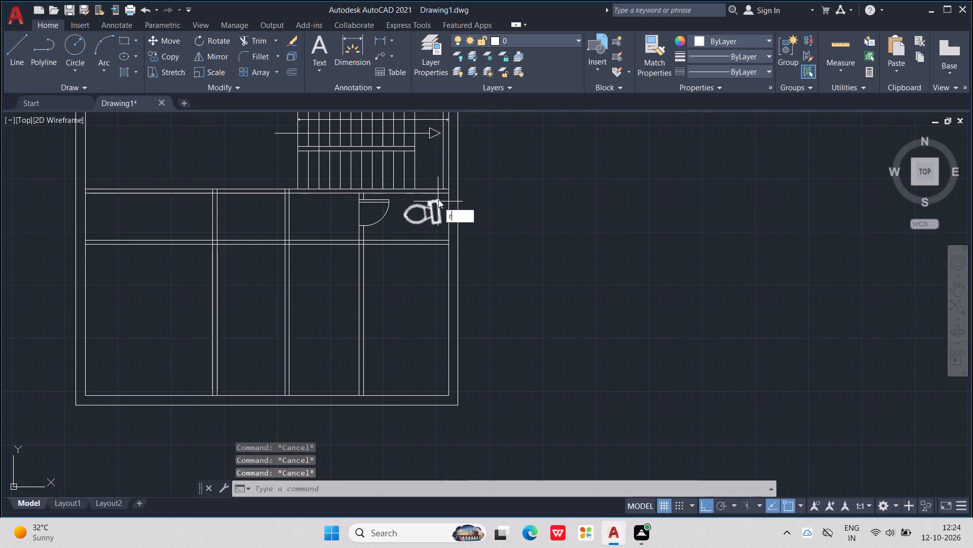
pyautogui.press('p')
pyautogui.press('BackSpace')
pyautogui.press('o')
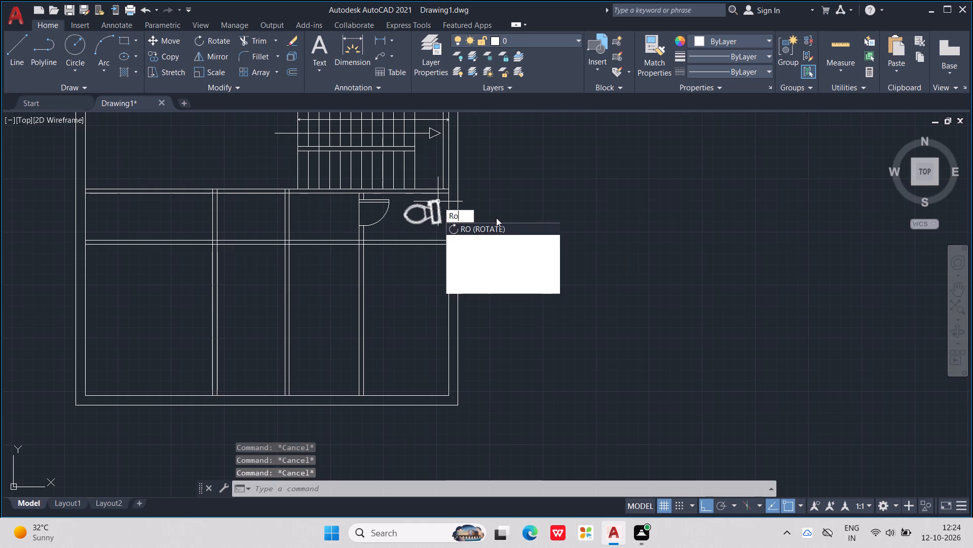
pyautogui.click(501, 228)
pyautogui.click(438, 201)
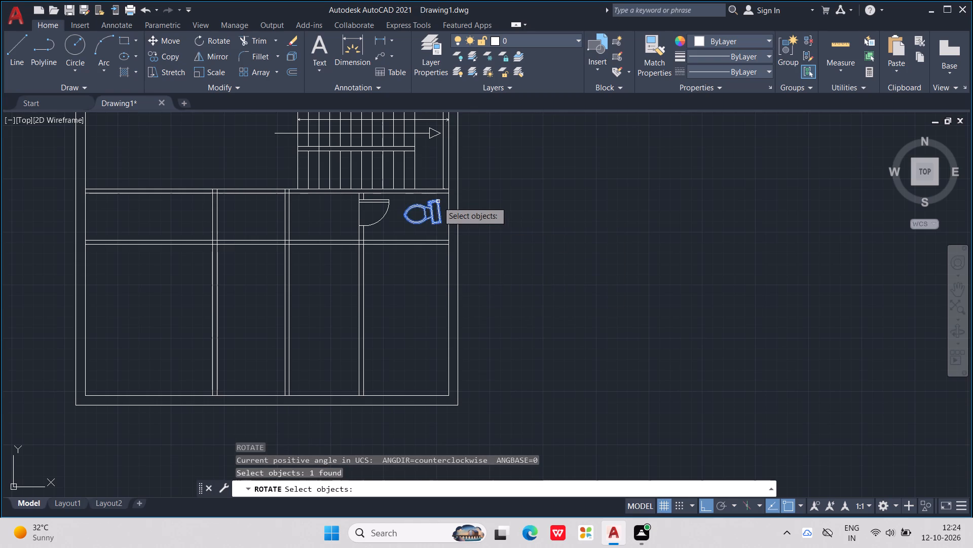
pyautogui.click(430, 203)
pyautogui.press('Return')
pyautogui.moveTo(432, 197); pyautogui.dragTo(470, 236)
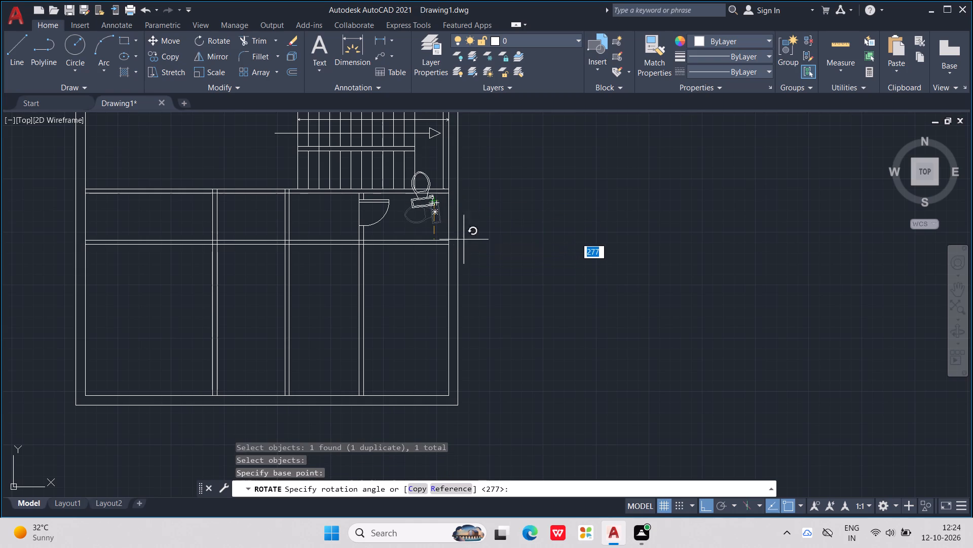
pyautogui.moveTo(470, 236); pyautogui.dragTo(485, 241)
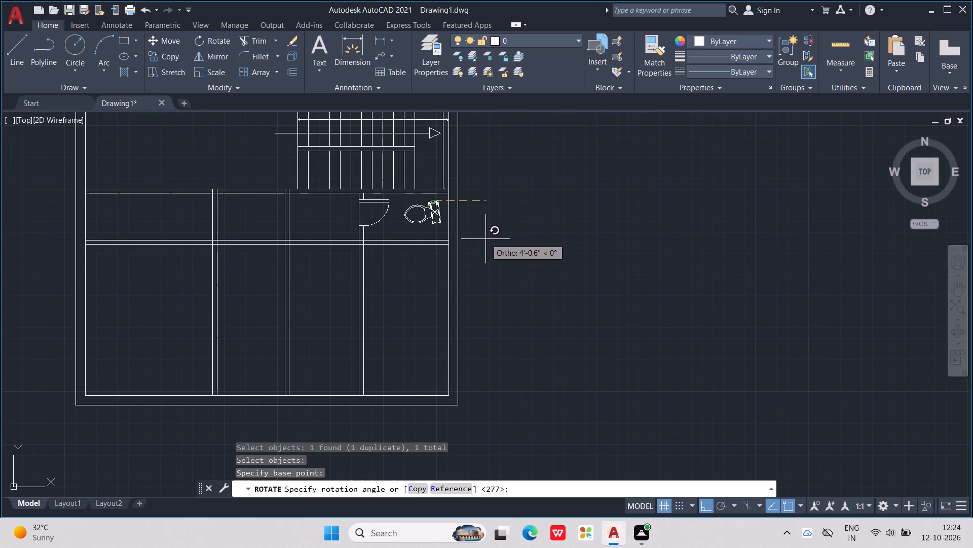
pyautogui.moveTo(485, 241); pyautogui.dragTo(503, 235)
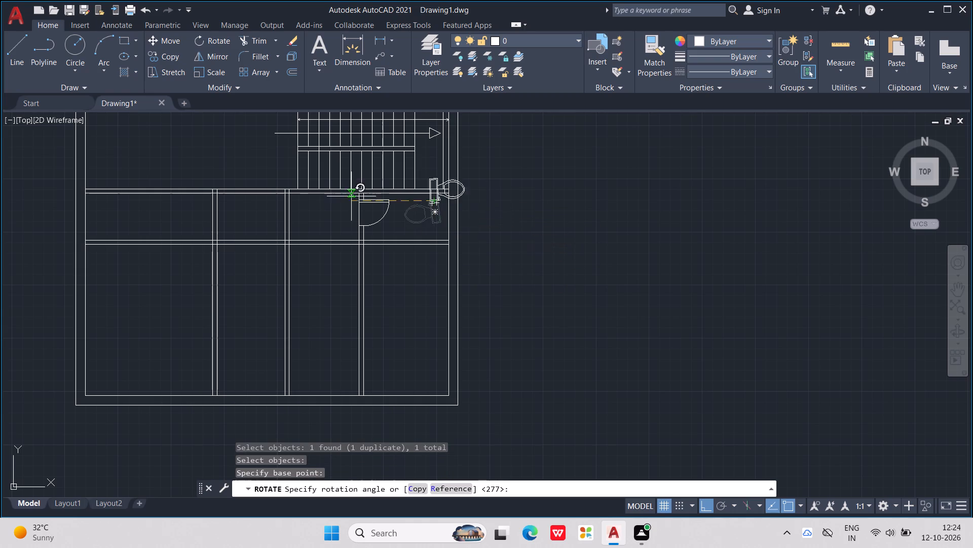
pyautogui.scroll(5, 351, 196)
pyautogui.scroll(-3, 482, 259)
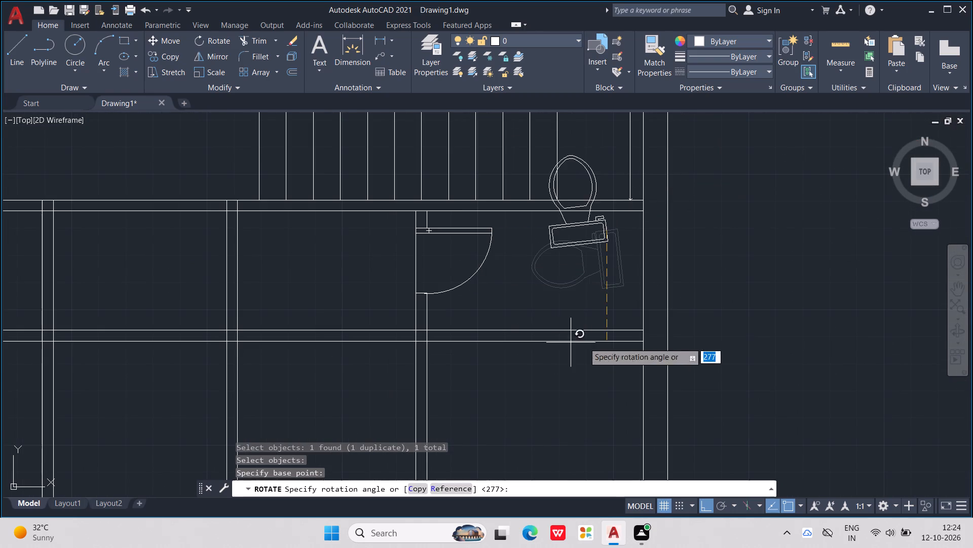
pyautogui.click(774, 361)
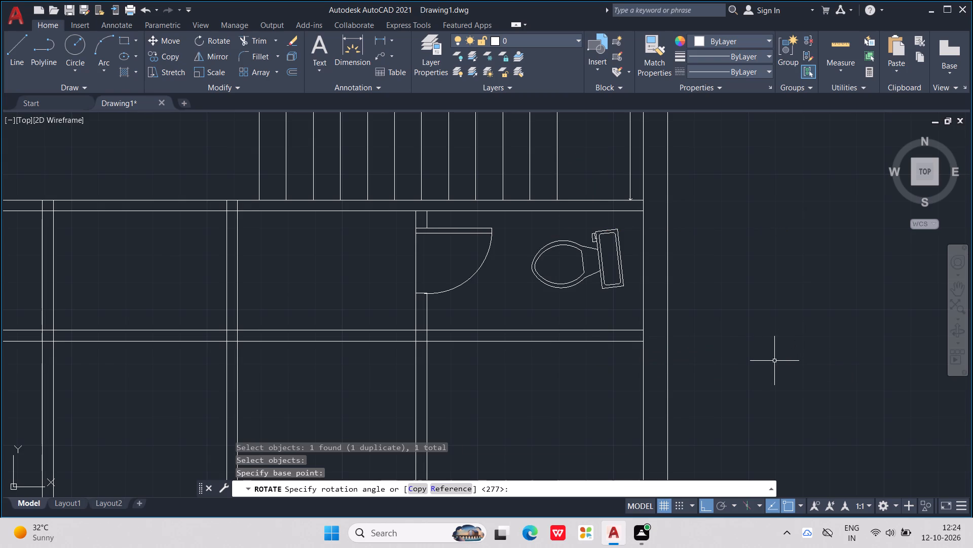
# Erase the tilted toilet from the small room south of the staircase.
pyautogui.click(604, 288)
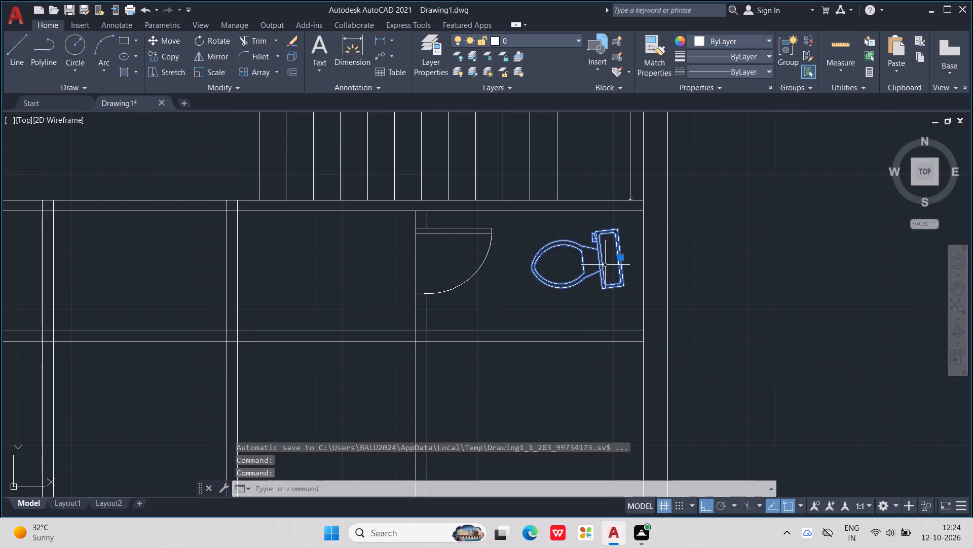
pyautogui.press('Delete')
# Paste a fresh copy of the toilet in the open space just east of the house's outer wall.
pyautogui.scroll(-6, 604, 265)
pyautogui.moveTo(604, 265); pyautogui.dragTo(599, 310, button='middle')
pyautogui.scroll(4, 551, 253)
pyautogui.scroll(-3, 687, 221)
pyautogui.moveTo(655, 203); pyautogui.dragTo(622, 166, button='middle')
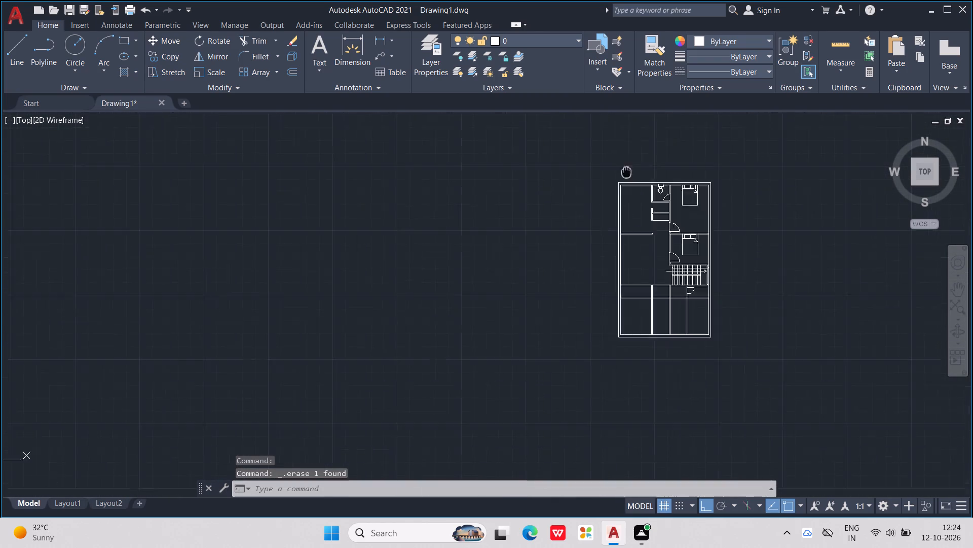
pyautogui.moveTo(622, 166); pyautogui.dragTo(414, 134, button='middle')
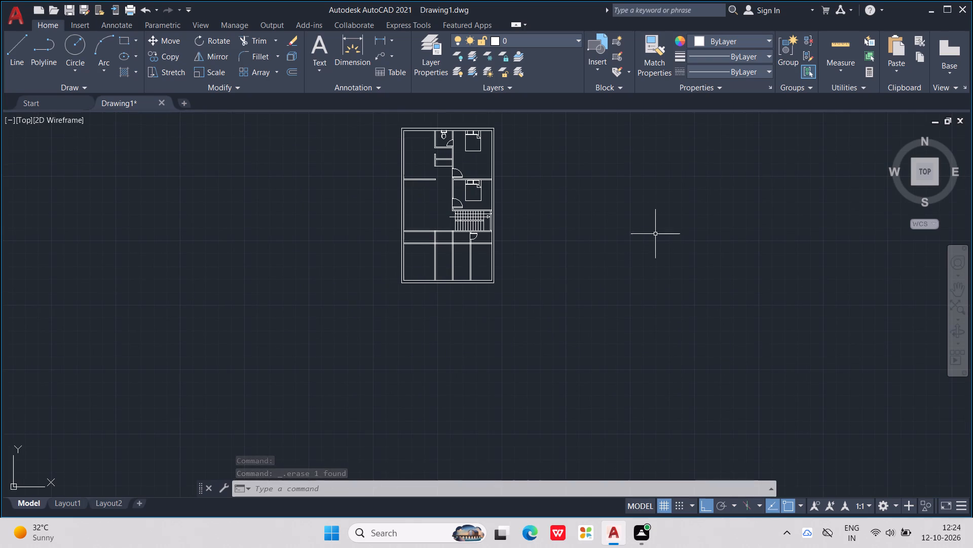
pyautogui.hotkey('ctrl', 'v')
pyautogui.scroll(2, 540, 249)
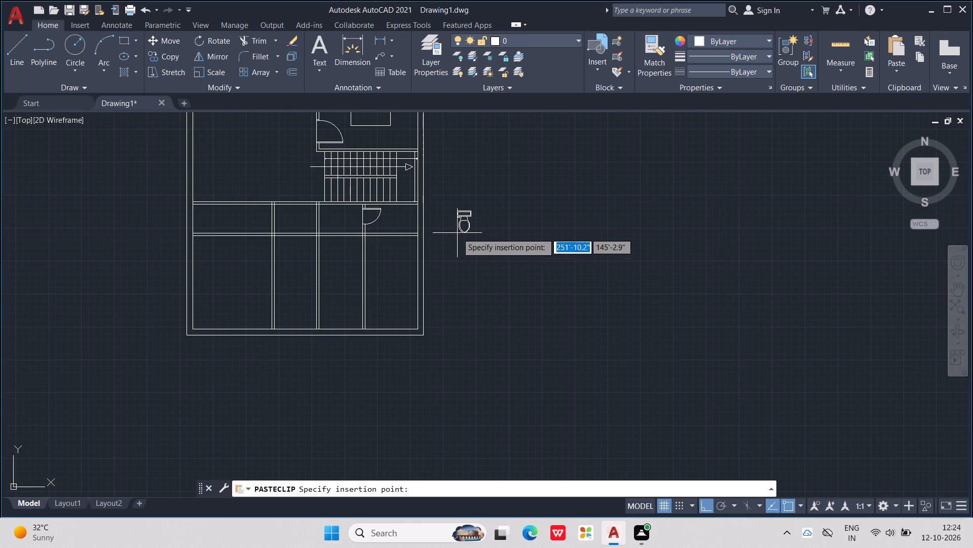
pyautogui.click(457, 233)
# Rotate the new toilet about its tank's northeast corner so the bowl points due west with the tank upright.
pyautogui.press('r')
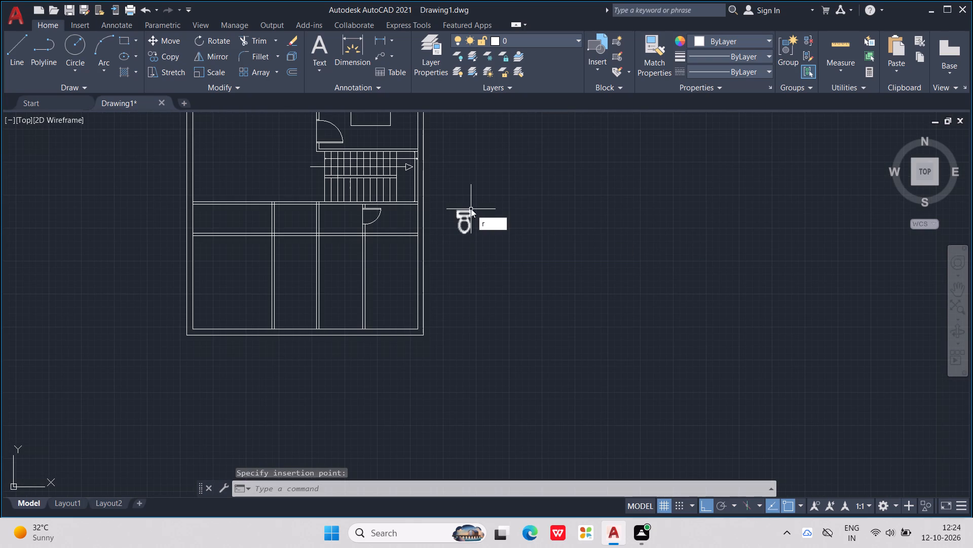
pyautogui.press('o')
pyautogui.press('Return')
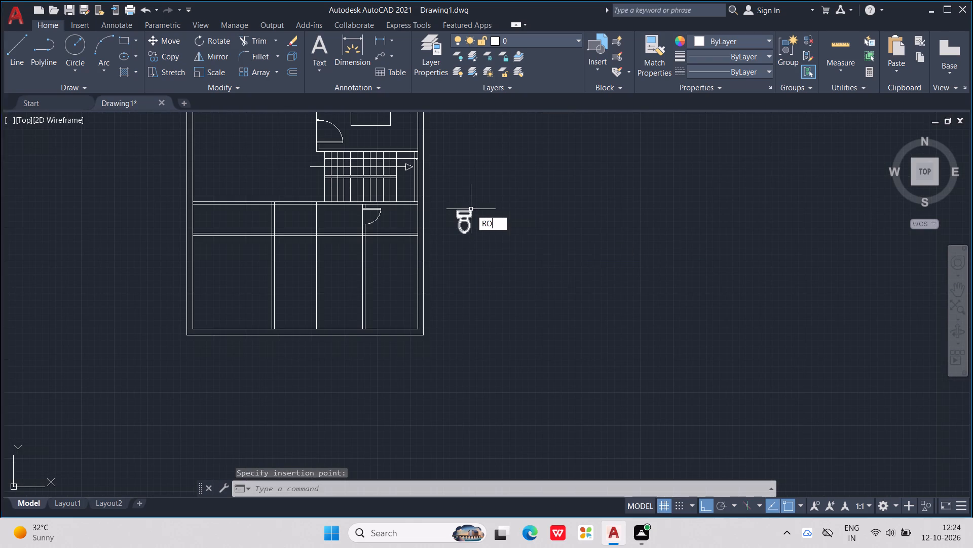
pyautogui.click(468, 213)
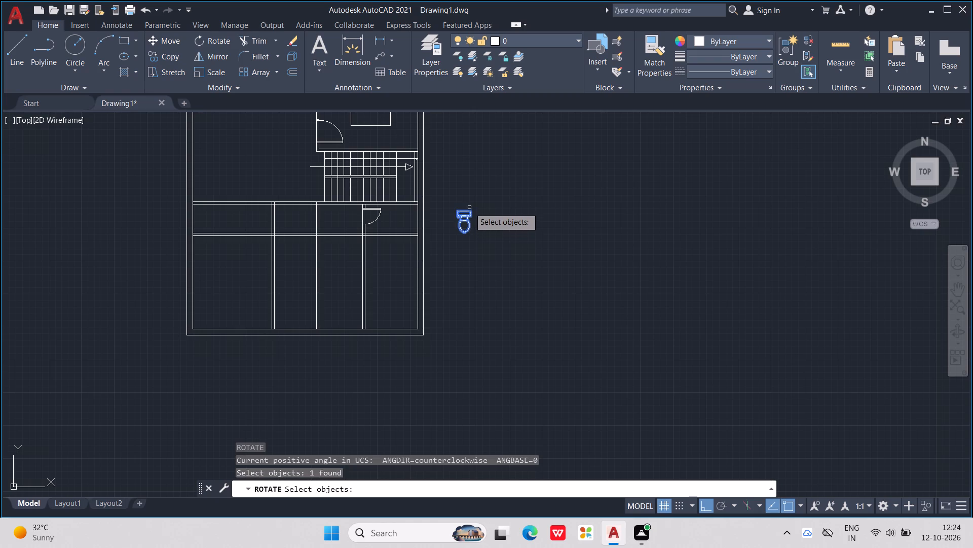
pyautogui.press('Return')
pyautogui.scroll(6, 467, 209)
pyautogui.click(529, 254)
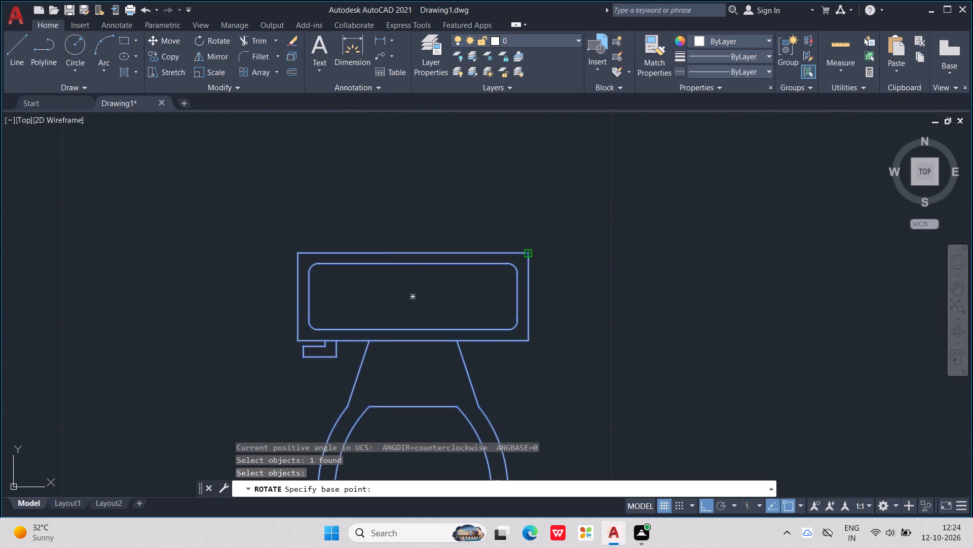
pyautogui.scroll(-1, 532, 355)
pyautogui.moveTo(532, 355); pyautogui.dragTo(504, 248, button='middle')
pyautogui.scroll(-1, 528, 339)
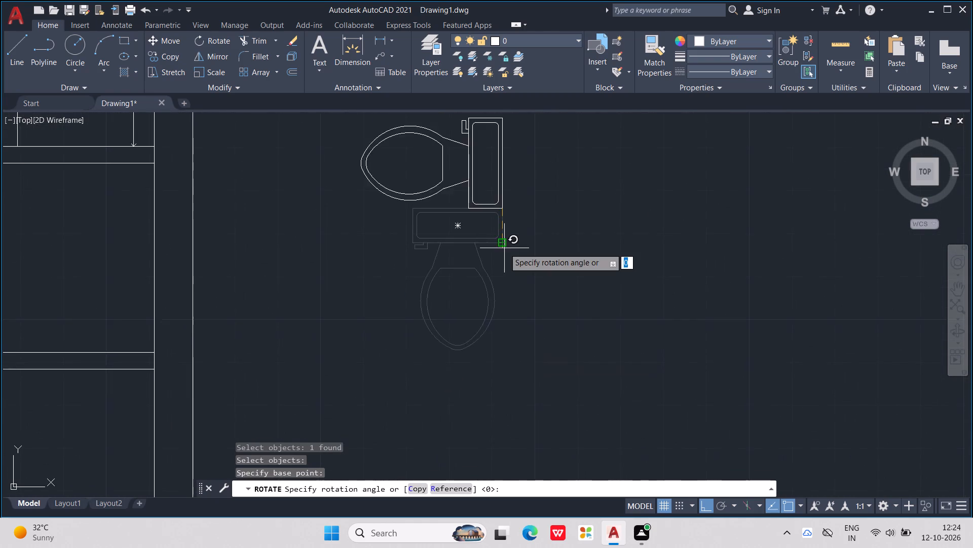
pyautogui.scroll(-3, 504, 248)
pyautogui.click(504, 248)
pyautogui.press('Escape')
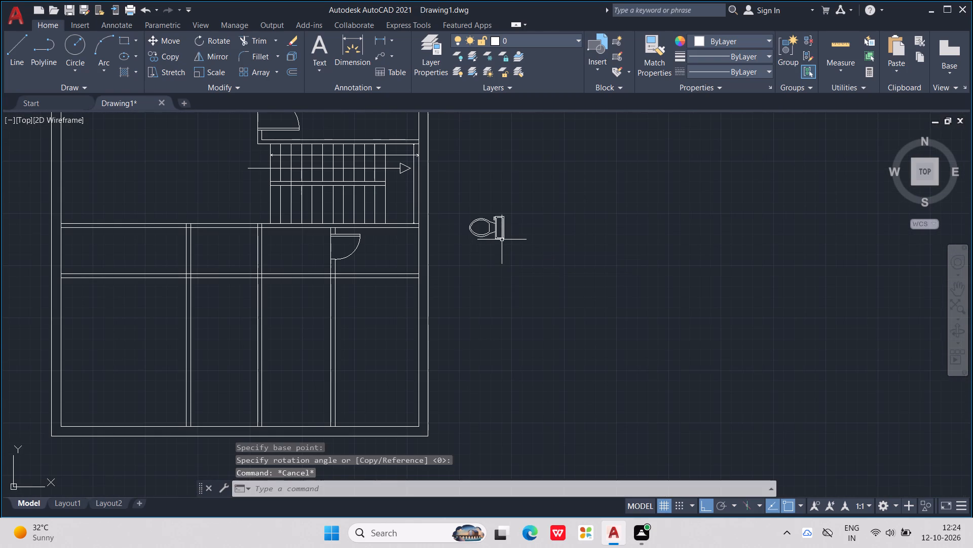
pyautogui.press('Escape')
# Move the west-facing toilet into the small room south of the staircase, with its tank back against the east wall.
pyautogui.press('m')
pyautogui.press('o')
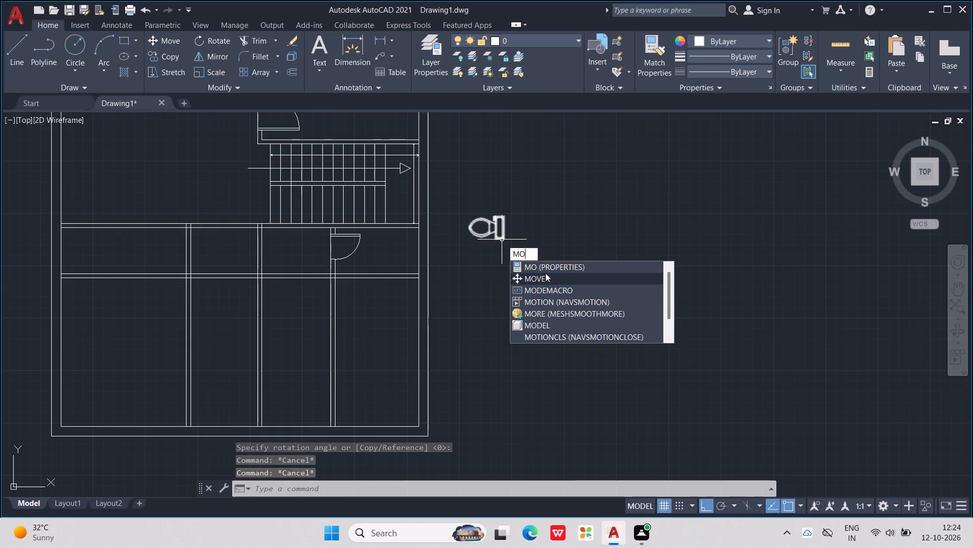
pyautogui.click(545, 273)
pyautogui.press('Return')
pyautogui.click(505, 239)
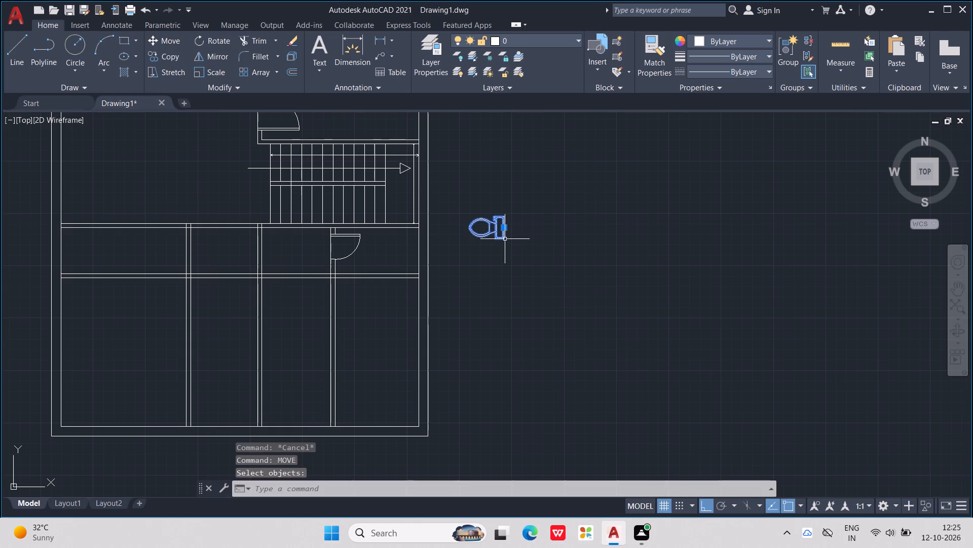
pyautogui.write('mo')
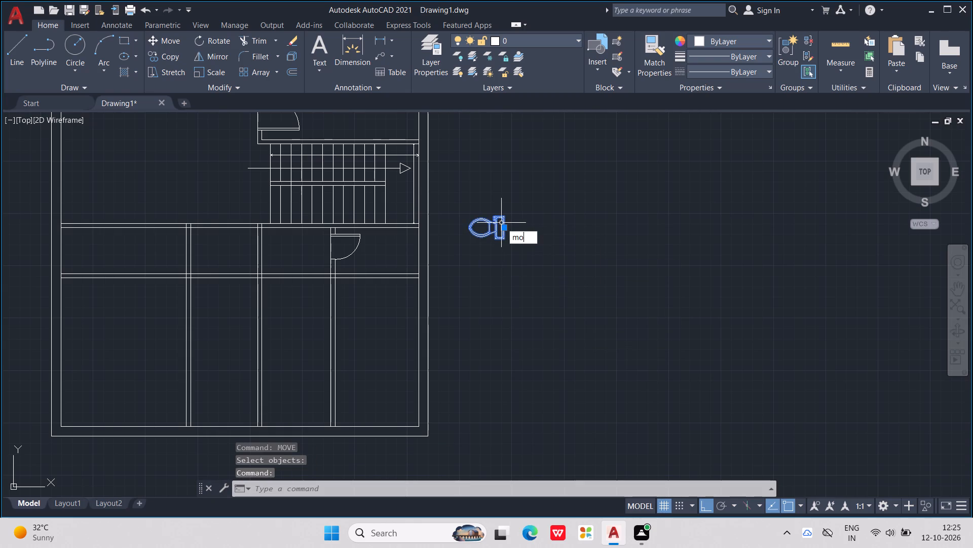
pyautogui.write('ve')
pyautogui.press('Return')
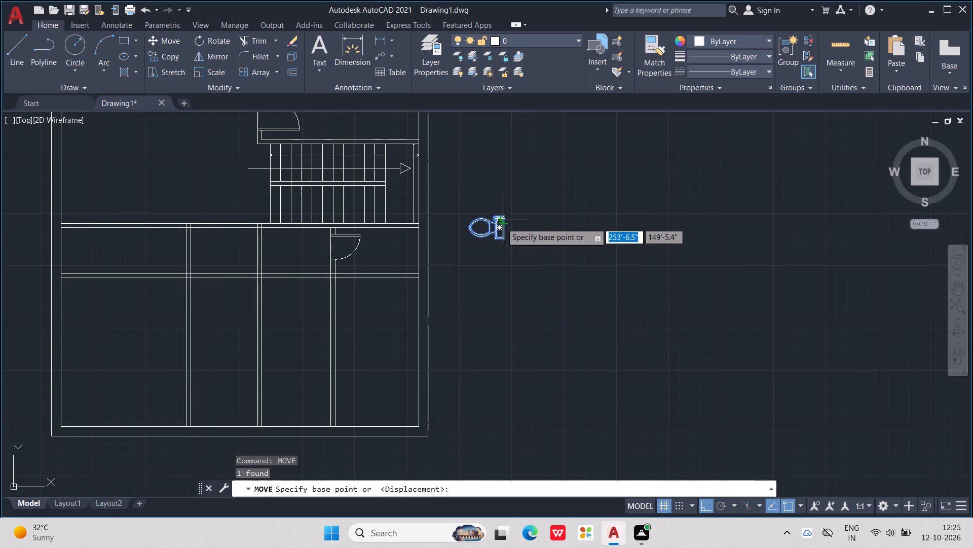
pyautogui.moveTo(501, 223); pyautogui.dragTo(496, 226)
pyautogui.scroll(3, 416, 263)
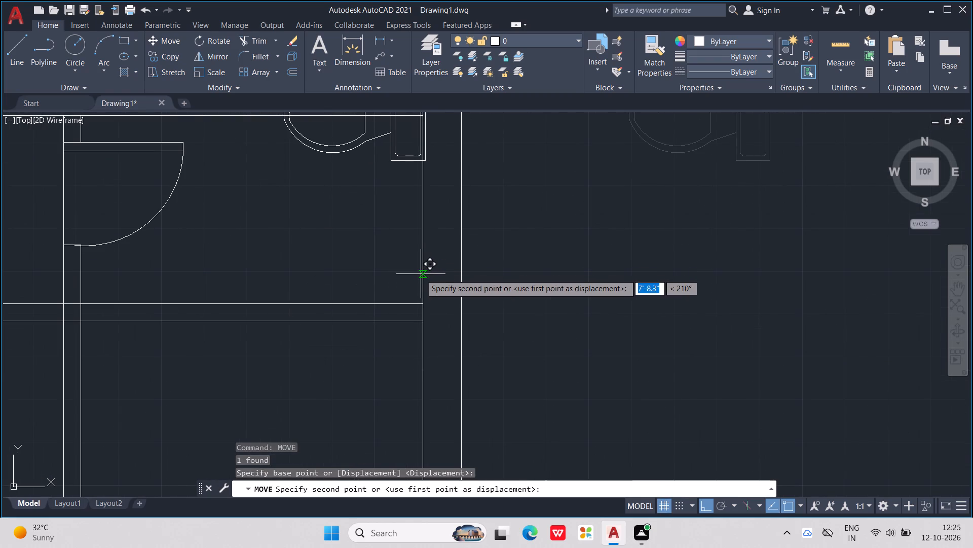
pyautogui.press('F8')
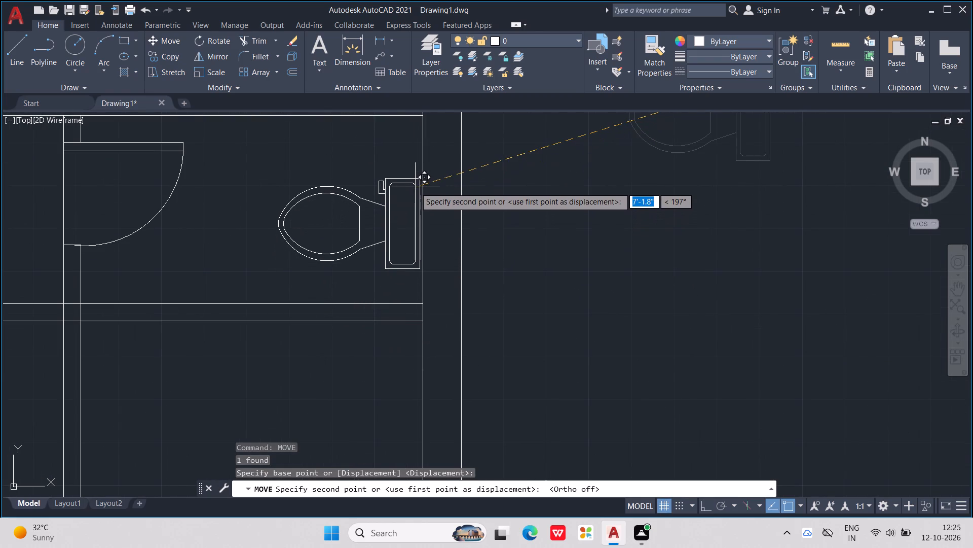
pyautogui.click(416, 179)
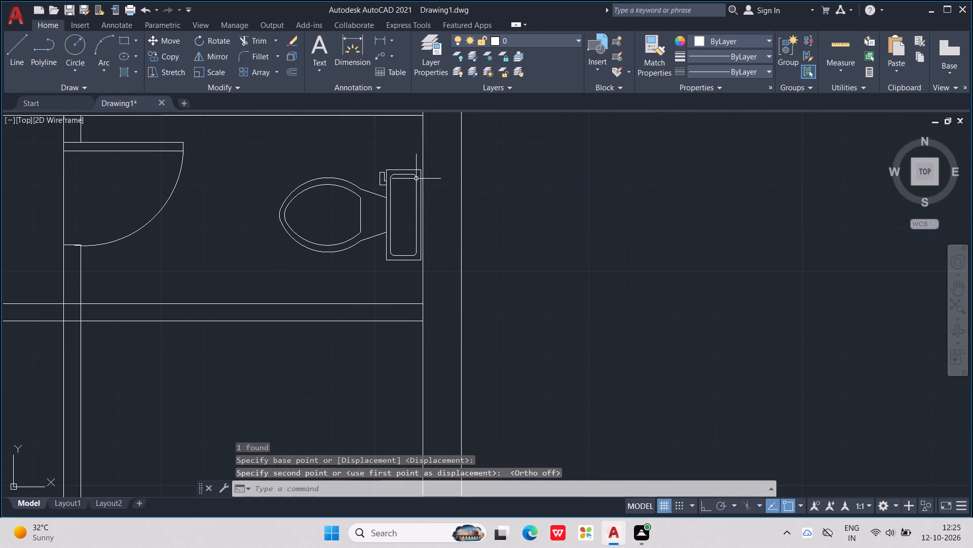
pyautogui.scroll(-3, 416, 179)
pyautogui.scroll(-1, 484, 266)
pyautogui.press('Escape')
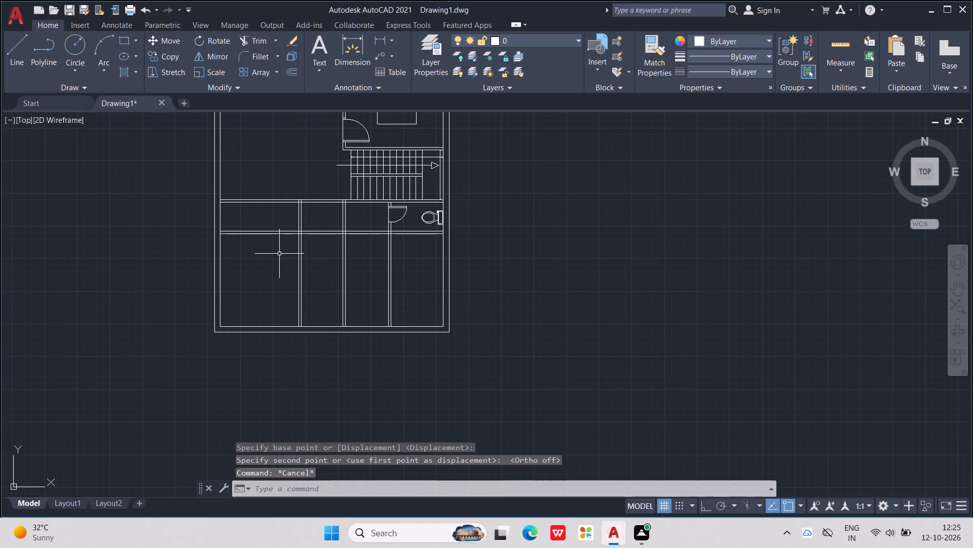
# Draw a vertical line about 1'-7" long across the double wall south of the toilet room, just west of the toilet room's partition.
pyautogui.scroll(-2, 279, 254)
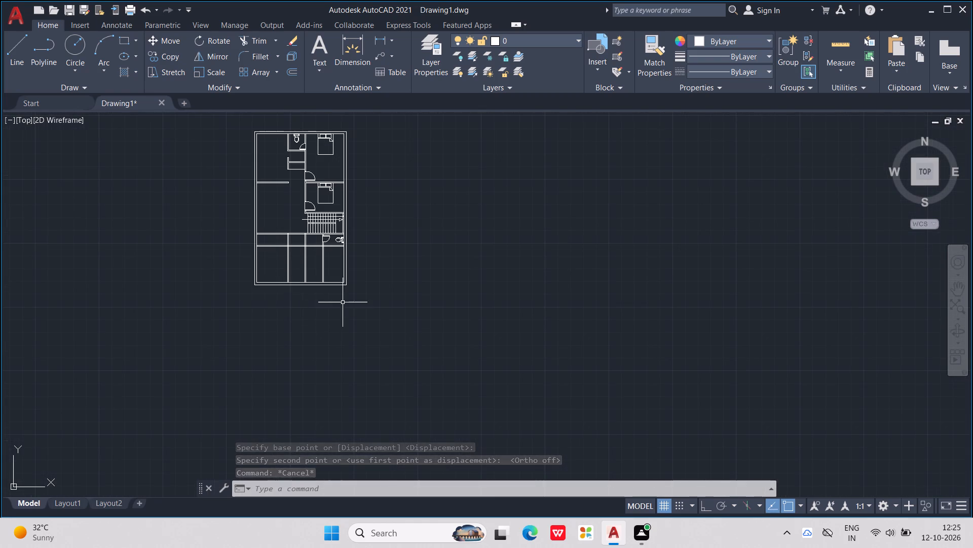
pyautogui.moveTo(342, 291); pyautogui.dragTo(626, 459, button='middle')
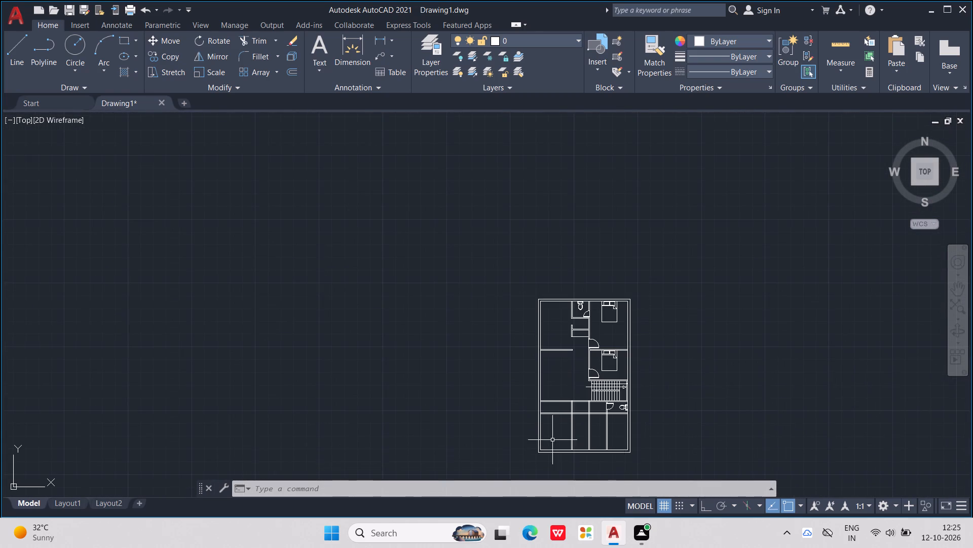
pyautogui.scroll(1, 562, 434)
pyautogui.scroll(3, 618, 413)
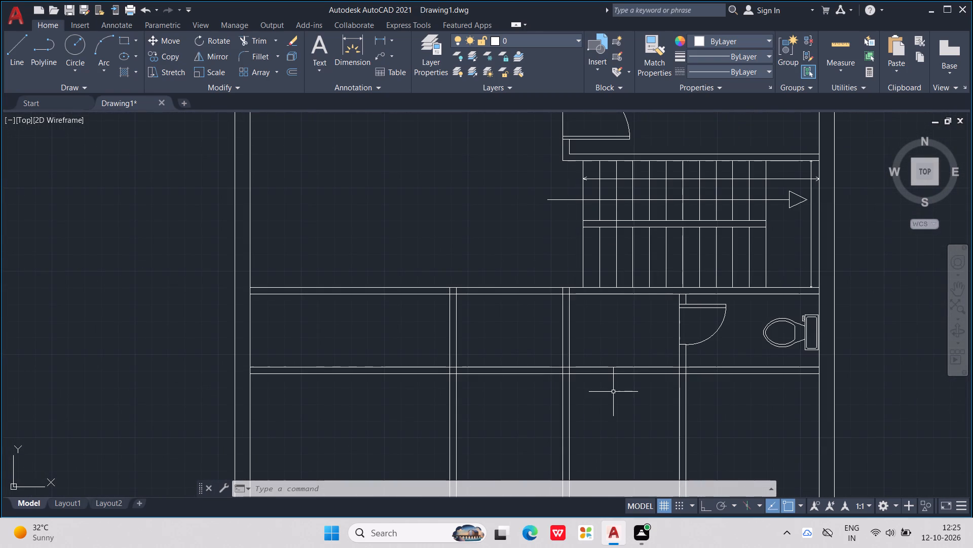
pyautogui.scroll(1, 673, 403)
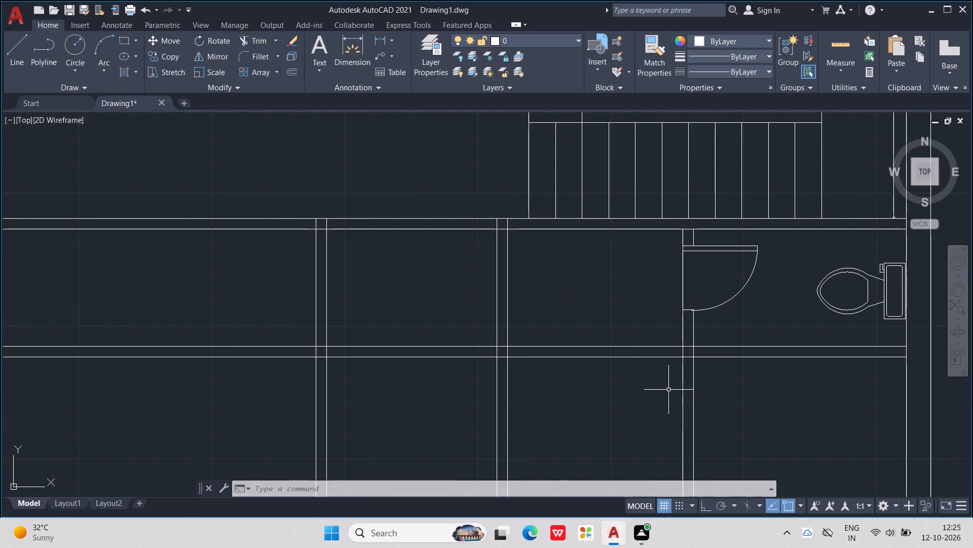
pyautogui.press('l')
pyautogui.press('Return')
pyautogui.scroll(1, 663, 364)
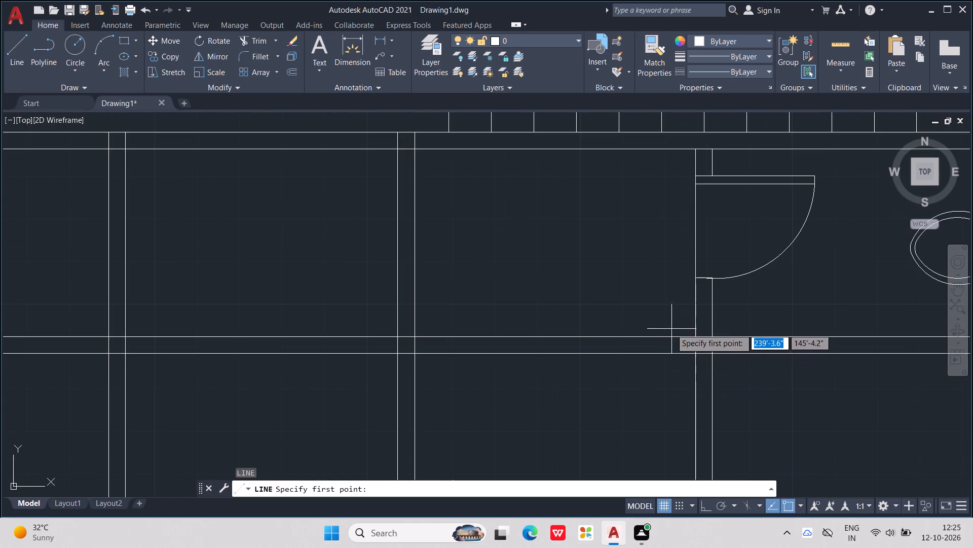
pyautogui.click(667, 311)
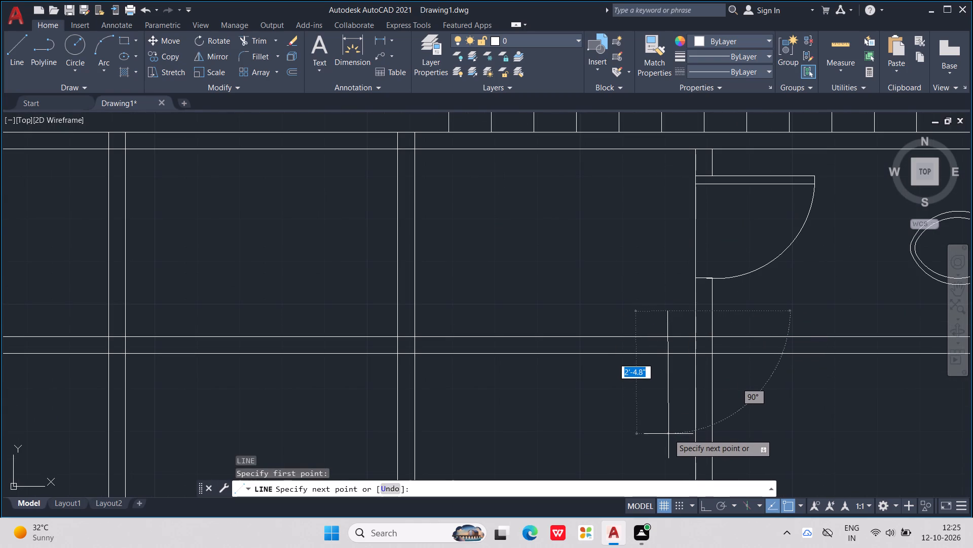
pyautogui.press('F8')
pyautogui.press('F8')
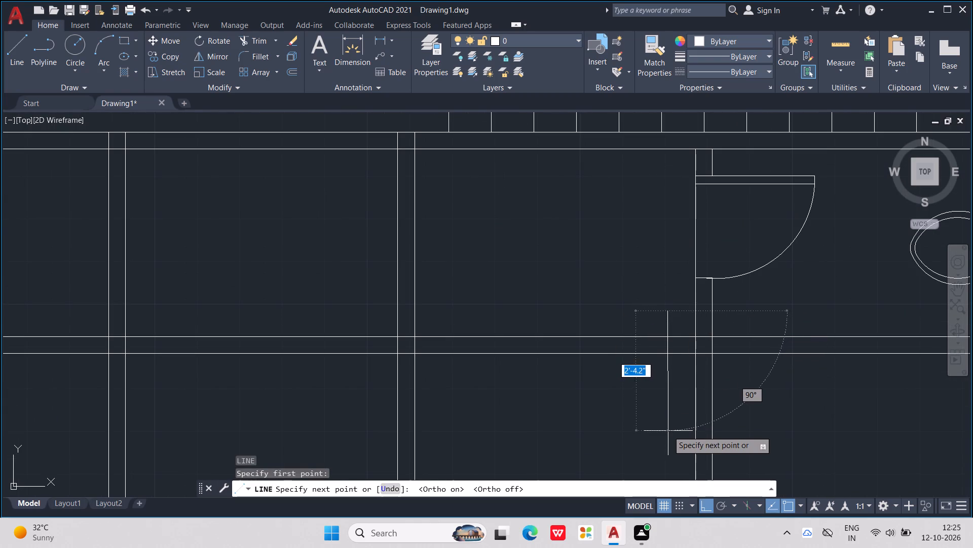
pyautogui.press('F8')
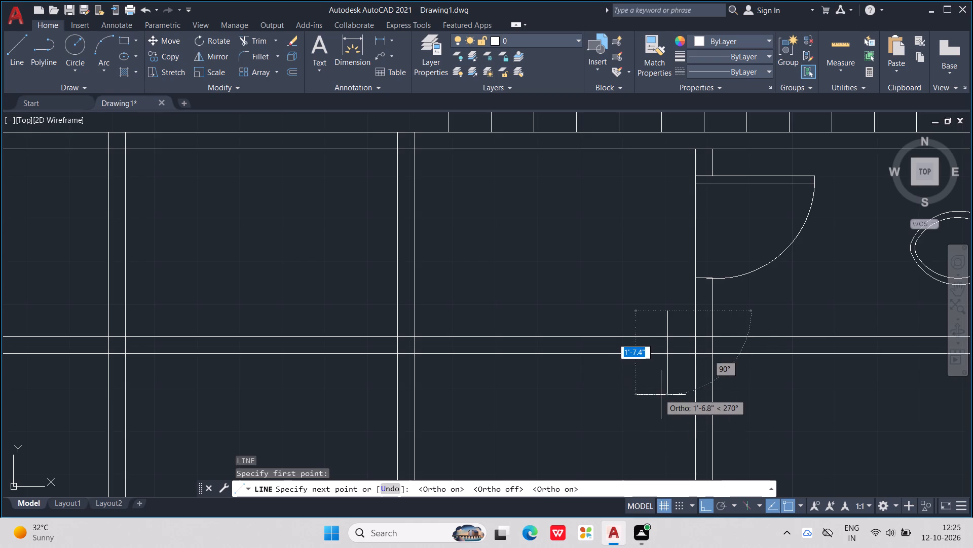
pyautogui.click(662, 395)
pyautogui.press('Escape')
pyautogui.press('Escape')
pyautogui.press('Escape')
pyautogui.press('Escape')
pyautogui.press('Escape')
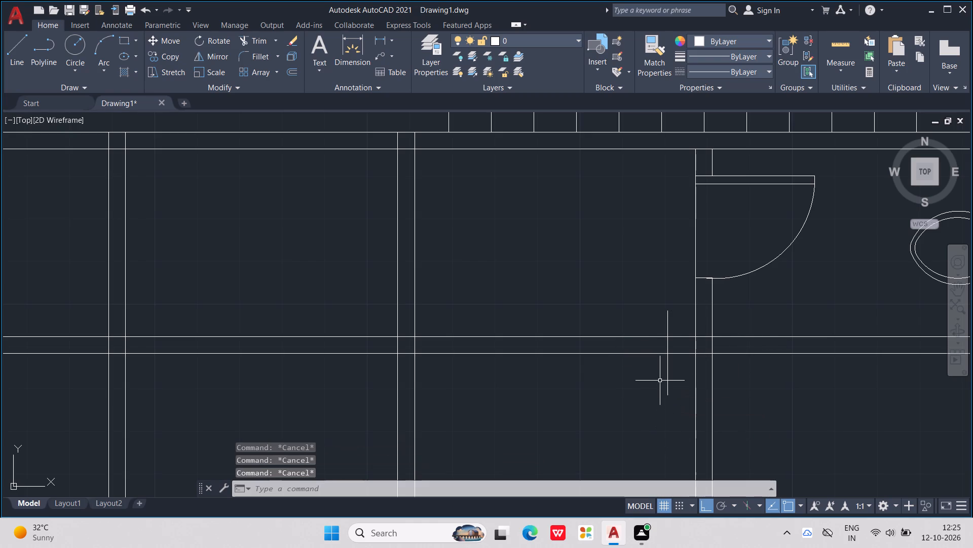
# Offset the short vertical line 3' to the west to mark a door opening in the wall.
pyautogui.write('of')
pyautogui.press('f')
pyautogui.press('Return')
pyautogui.write("3'")
pyautogui.press('Return')
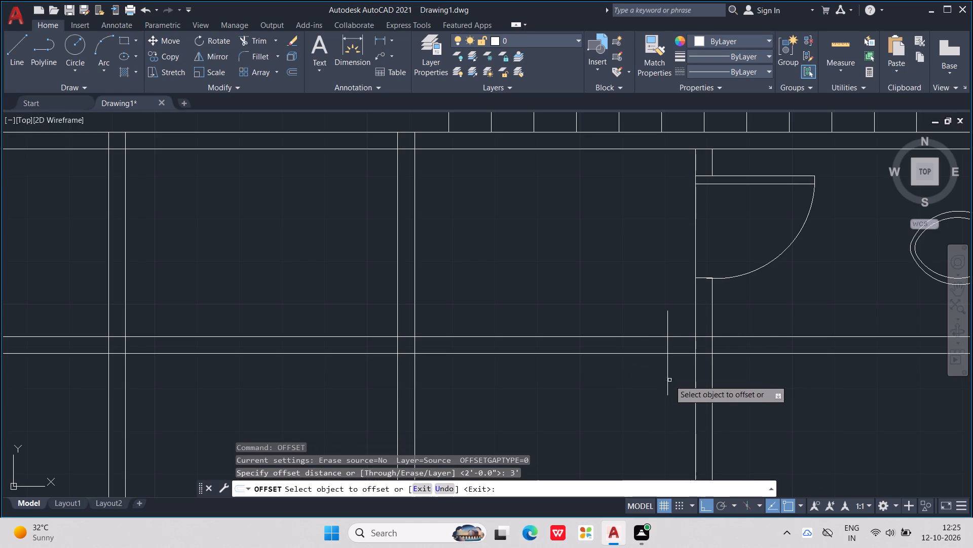
pyautogui.click(667, 381)
pyautogui.click(553, 383)
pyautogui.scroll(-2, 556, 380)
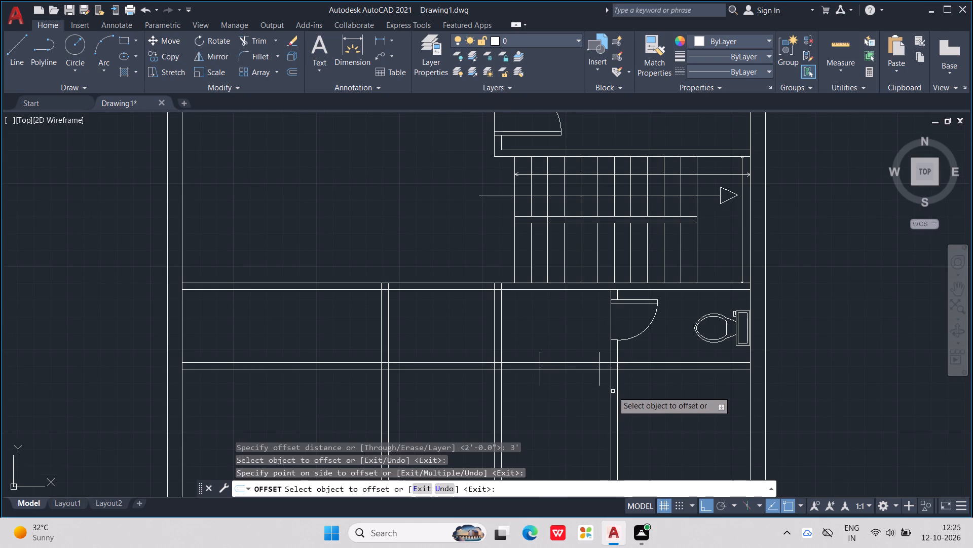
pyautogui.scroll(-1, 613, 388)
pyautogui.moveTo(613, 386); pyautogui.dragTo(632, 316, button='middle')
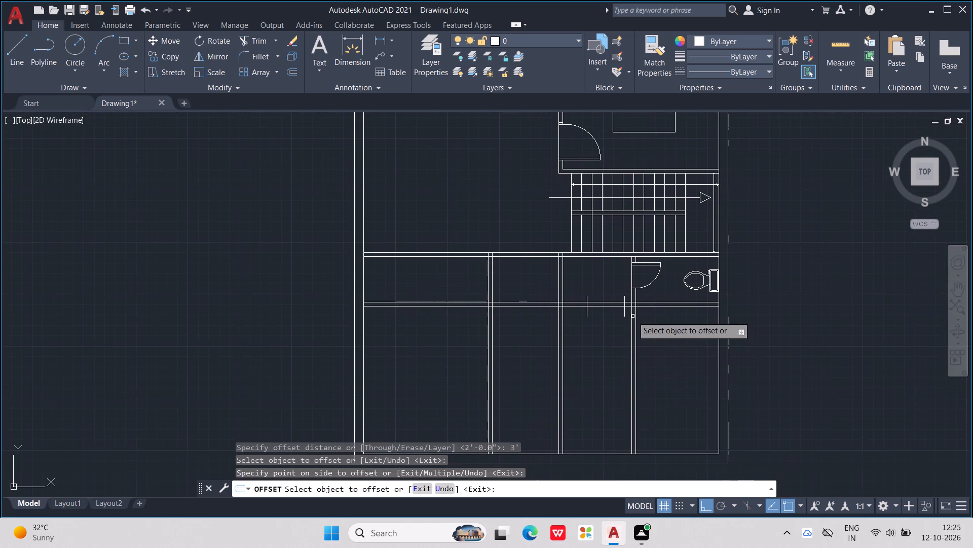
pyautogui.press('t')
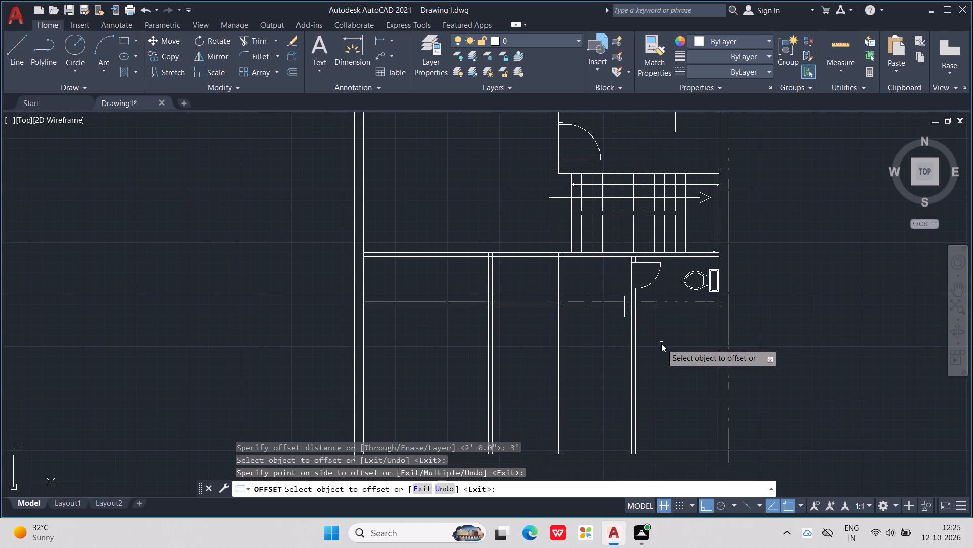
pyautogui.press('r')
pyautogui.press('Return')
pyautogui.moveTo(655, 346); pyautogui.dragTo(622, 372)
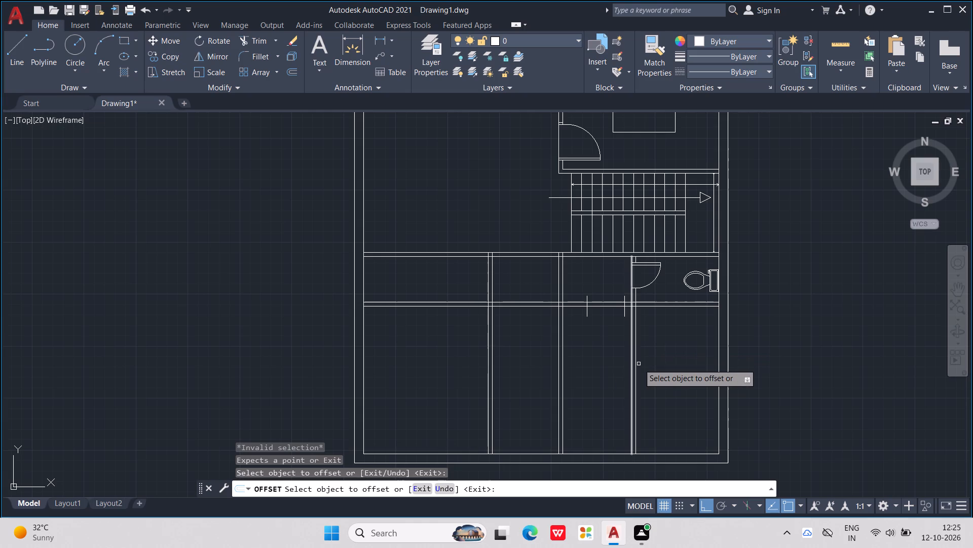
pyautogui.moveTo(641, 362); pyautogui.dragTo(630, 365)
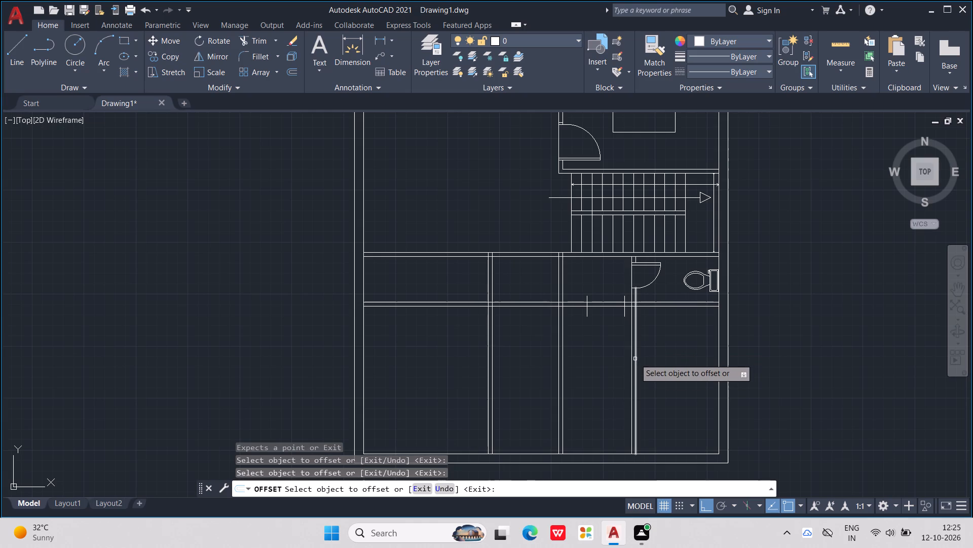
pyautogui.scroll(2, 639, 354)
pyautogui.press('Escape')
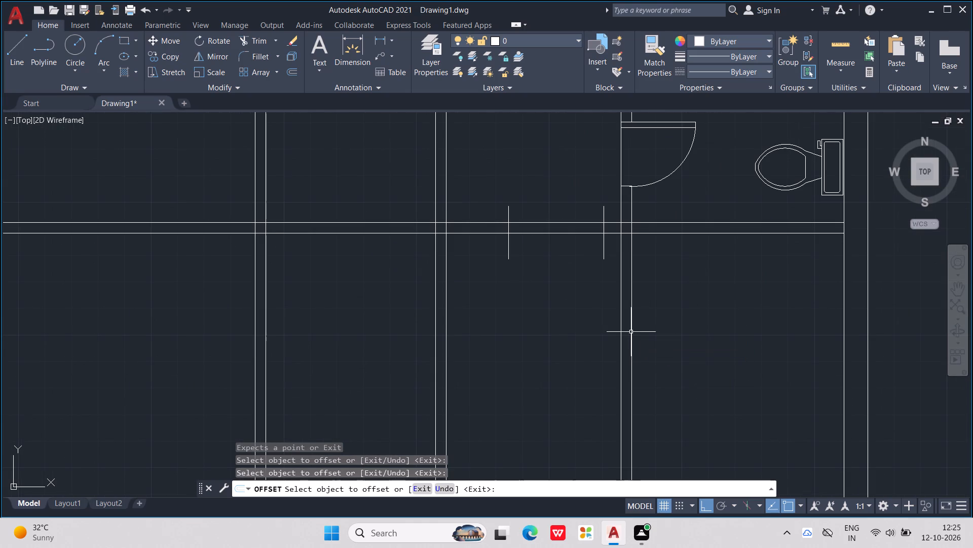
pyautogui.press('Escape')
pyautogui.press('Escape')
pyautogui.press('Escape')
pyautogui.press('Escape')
# Trim away both lines of the toilet room's west partition where they continue south of the toilet room.
pyautogui.press('t')
pyautogui.press('r')
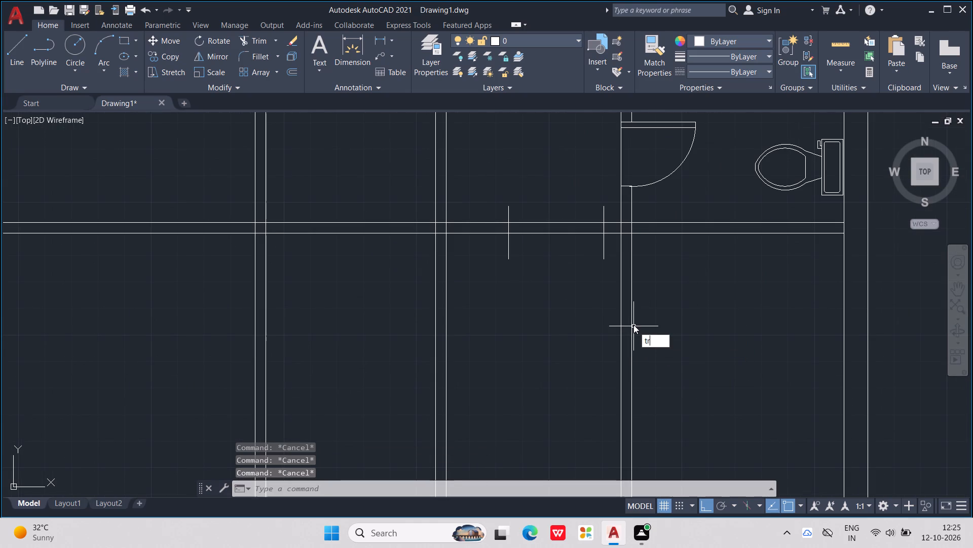
pyautogui.press('Return')
pyautogui.click(628, 326)
pyautogui.click(638, 323)
pyautogui.moveTo(628, 323); pyautogui.dragTo(613, 328)
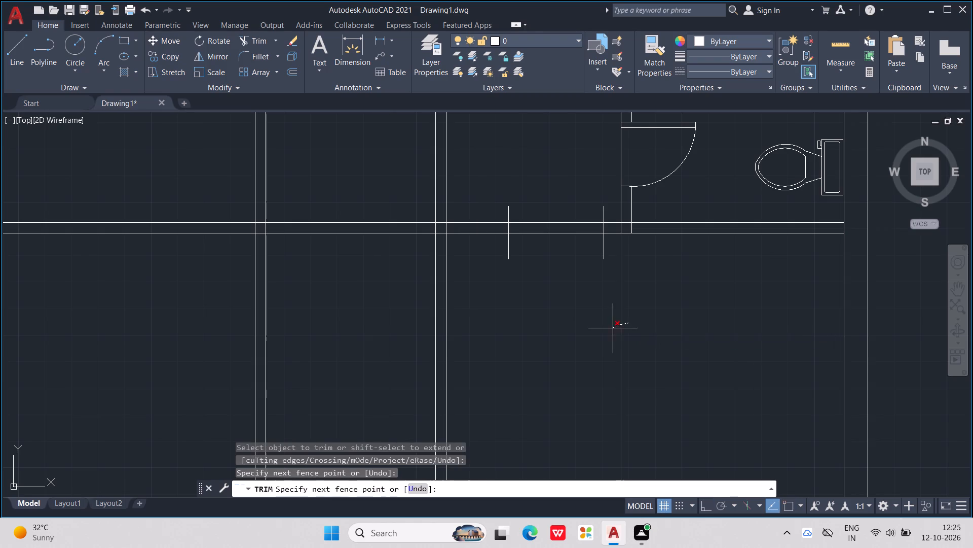
pyautogui.moveTo(613, 328); pyautogui.dragTo(612, 329)
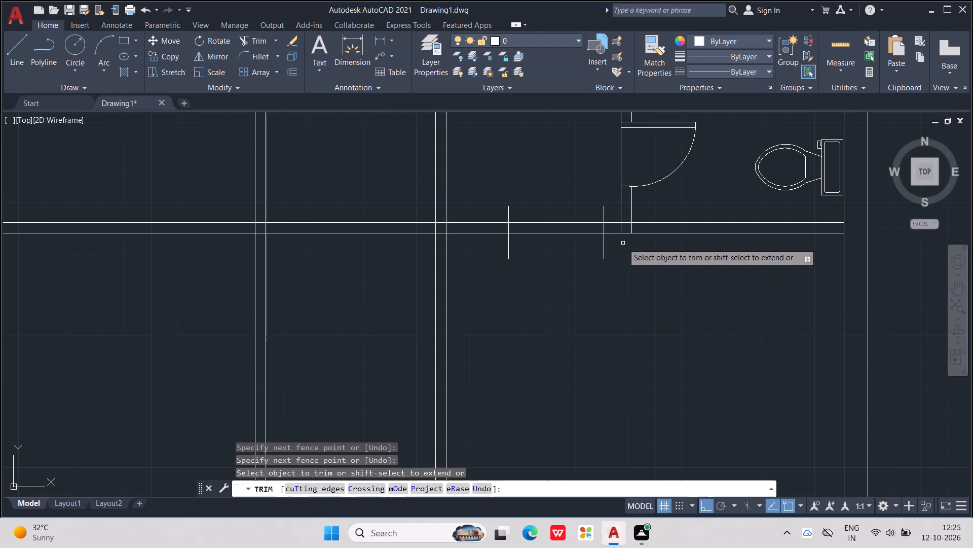
# Trim the overlapping line pieces where the toilet room's west partition meets the horizontal double wall to form a clean T-junction.
pyautogui.scroll(1, 617, 228)
pyautogui.click(634, 218)
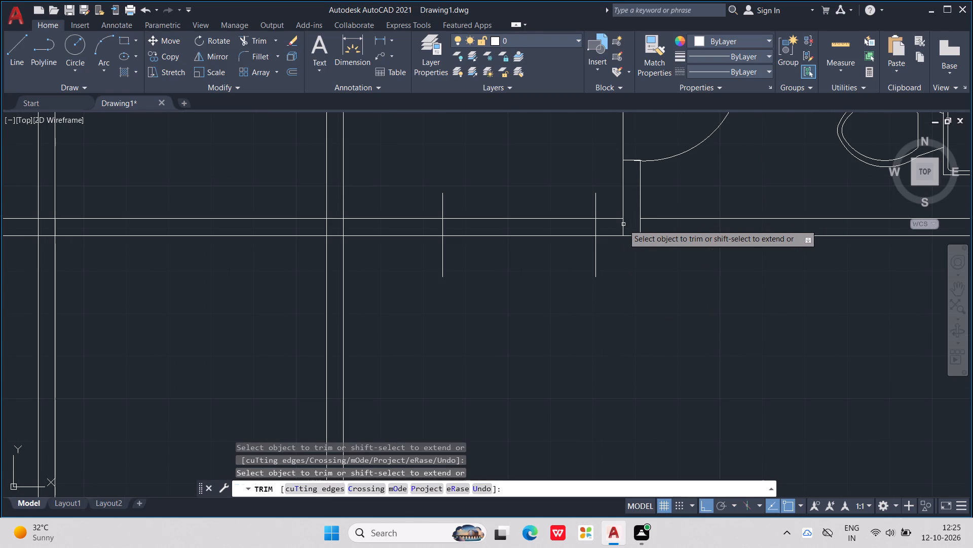
pyautogui.click(623, 224)
pyautogui.click(640, 225)
pyautogui.scroll(-2, 640, 225)
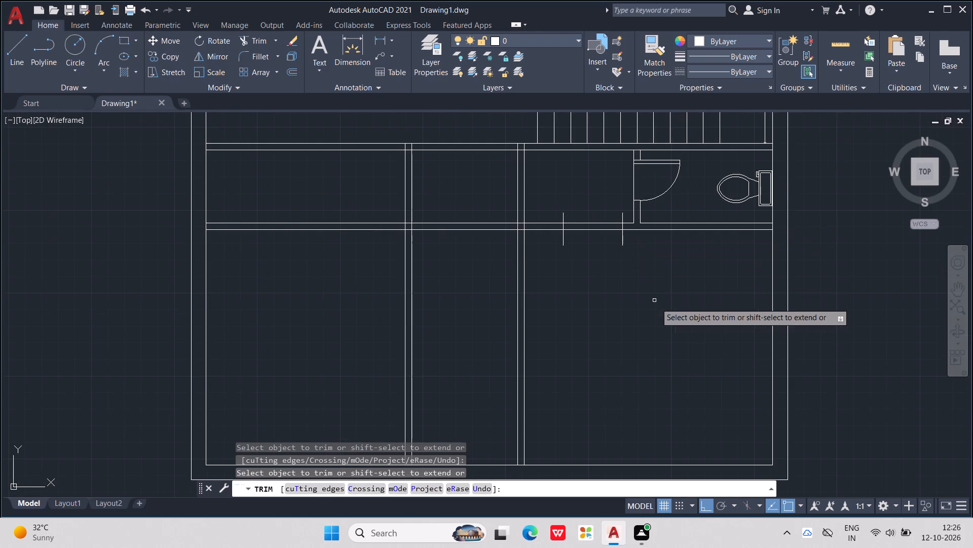
pyautogui.moveTo(657, 305); pyautogui.dragTo(739, 312, button='middle')
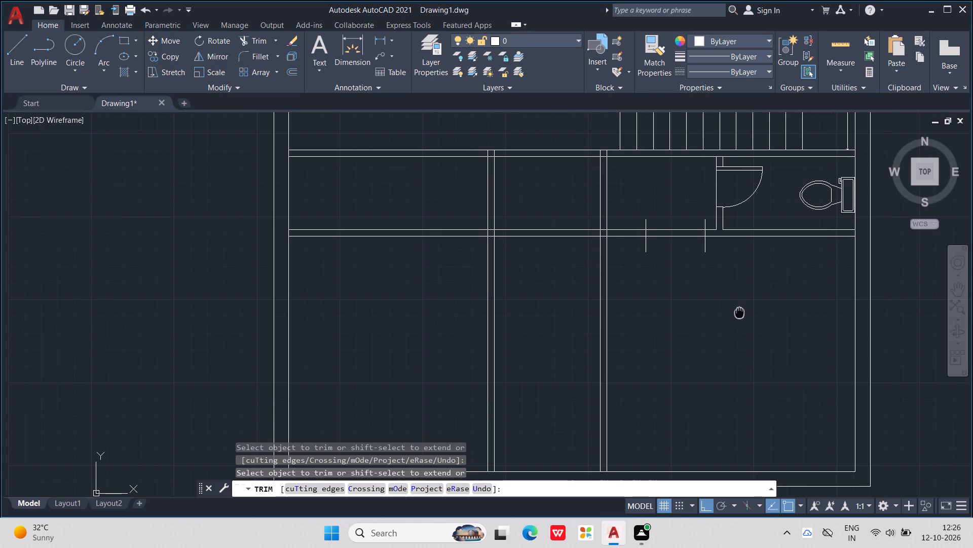
pyautogui.moveTo(739, 312); pyautogui.dragTo(742, 312, button='middle')
pyautogui.press('Escape')
# Offset the inner line of the east exterior wall 11' to the west.
pyautogui.scroll(-3, 742, 310)
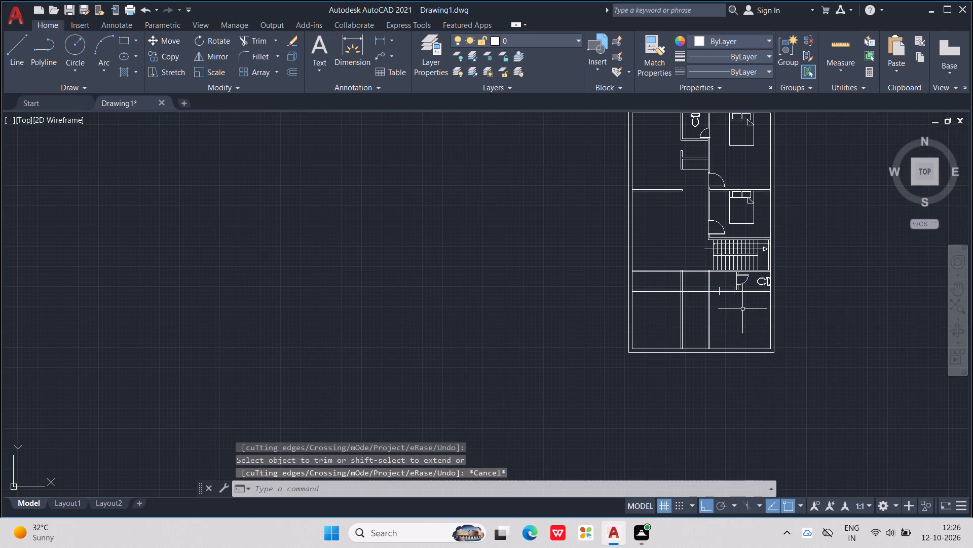
pyautogui.scroll(2, 706, 311)
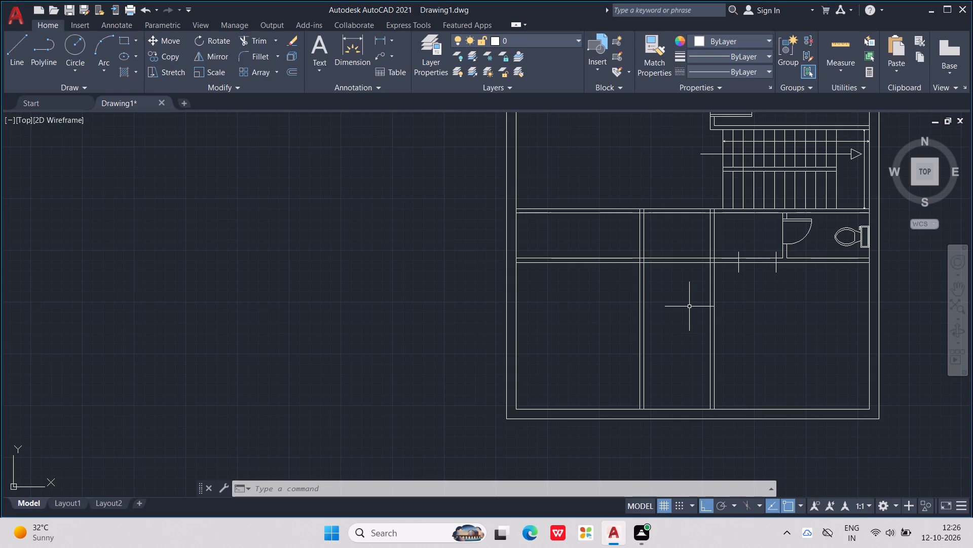
pyautogui.write('off')
pyautogui.press('Return')
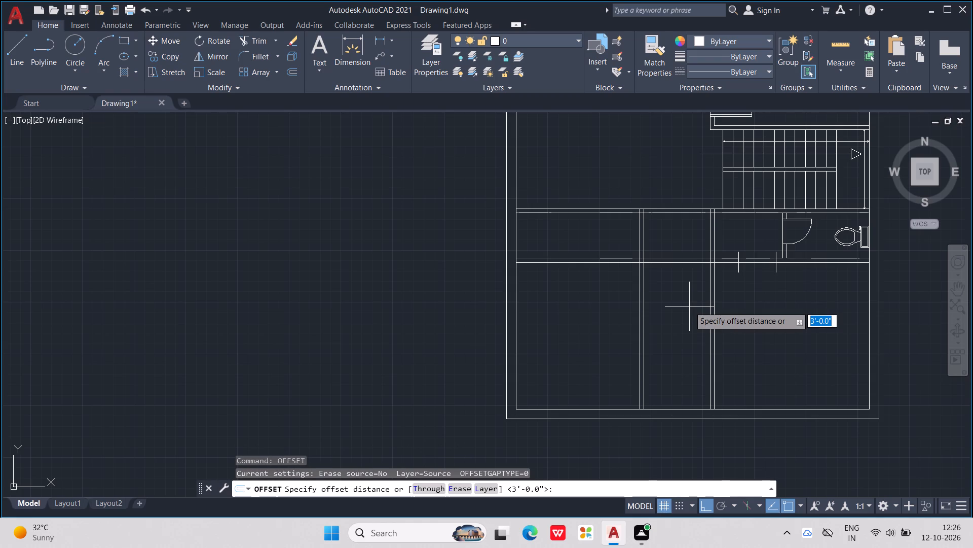
pyautogui.write('11\'0"')
pyautogui.press('Return')
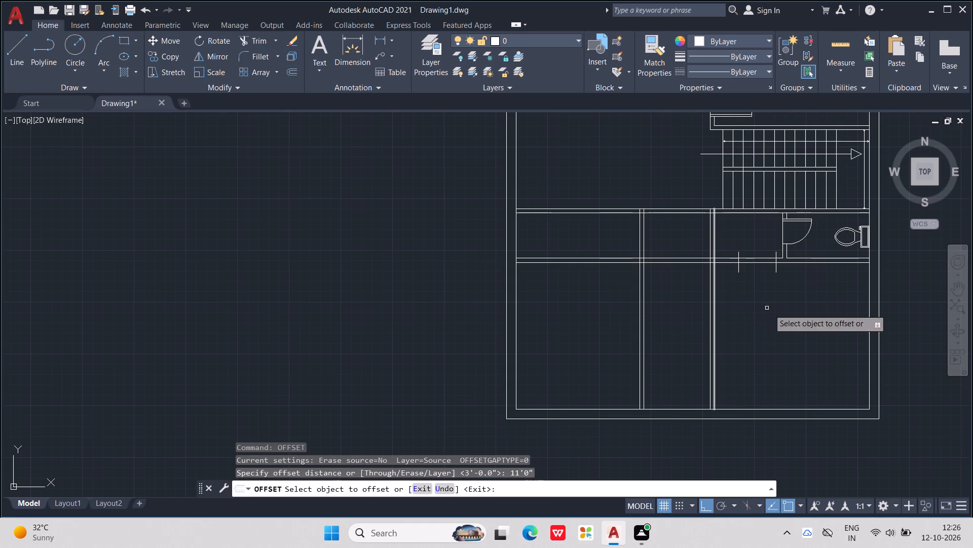
pyautogui.click(871, 343)
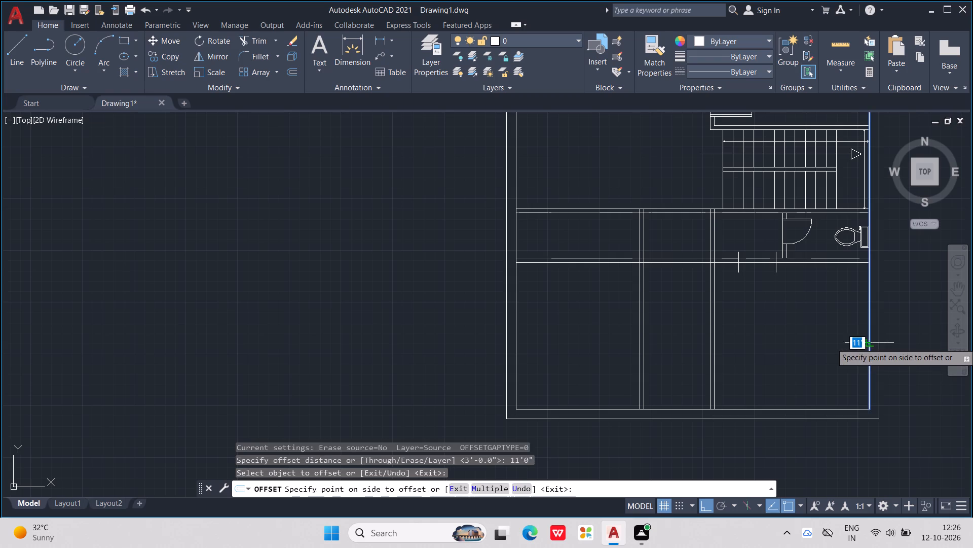
pyautogui.click(681, 347)
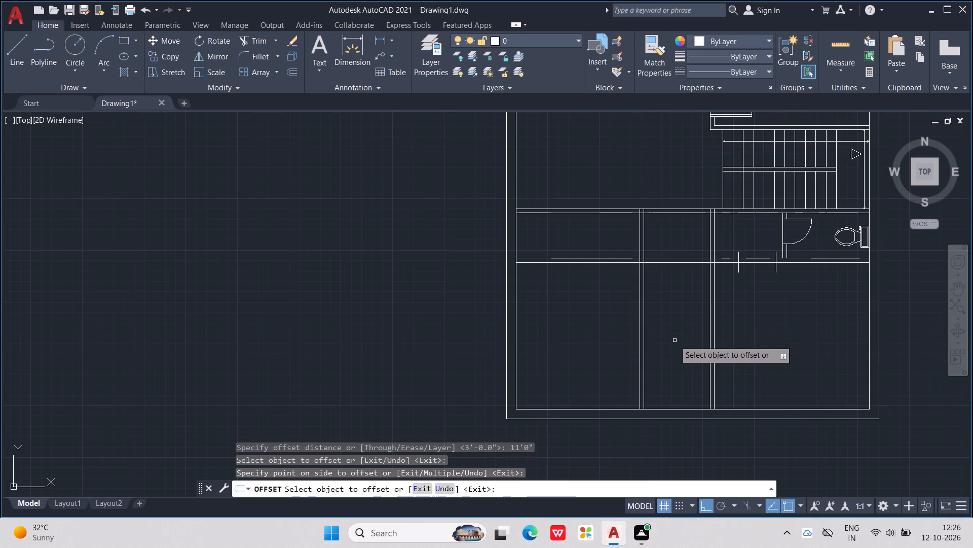
pyautogui.press('Escape')
pyautogui.press('Escape')
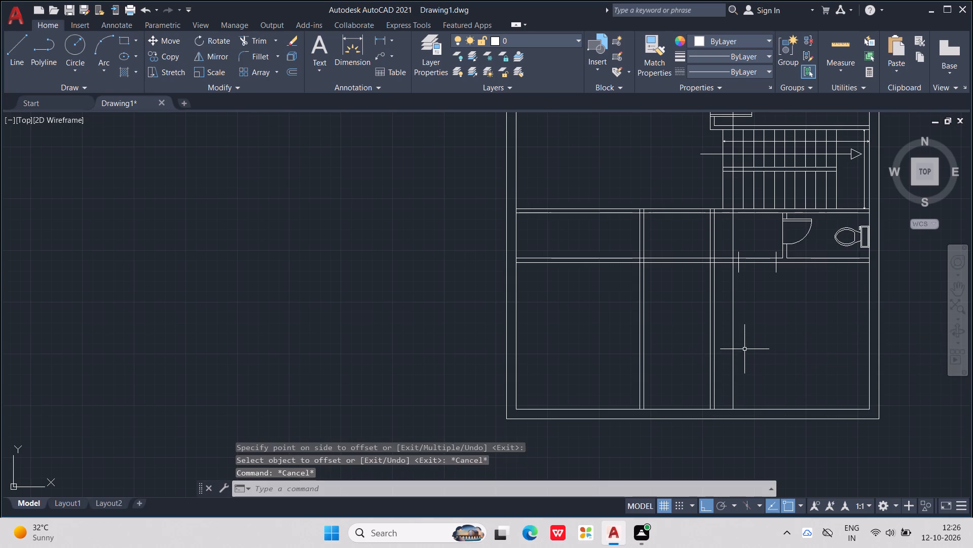
pyautogui.press('Escape')
pyautogui.press('Escape')
pyautogui.press('Escape')
pyautogui.press('Escape')
pyautogui.press('Escape')
pyautogui.press('Escape')
pyautogui.press('Escape')
pyautogui.press('Escape')
pyautogui.press('Escape')
pyautogui.press('Escape')
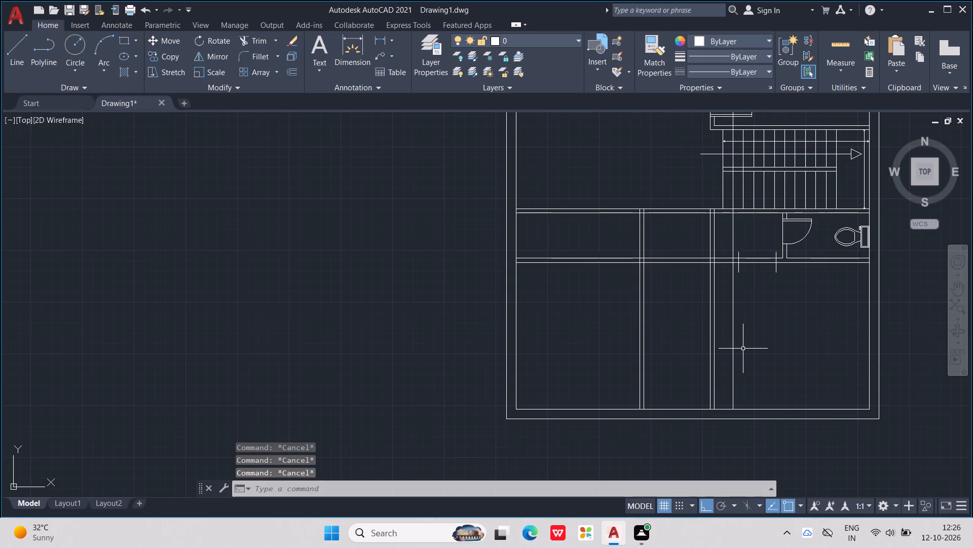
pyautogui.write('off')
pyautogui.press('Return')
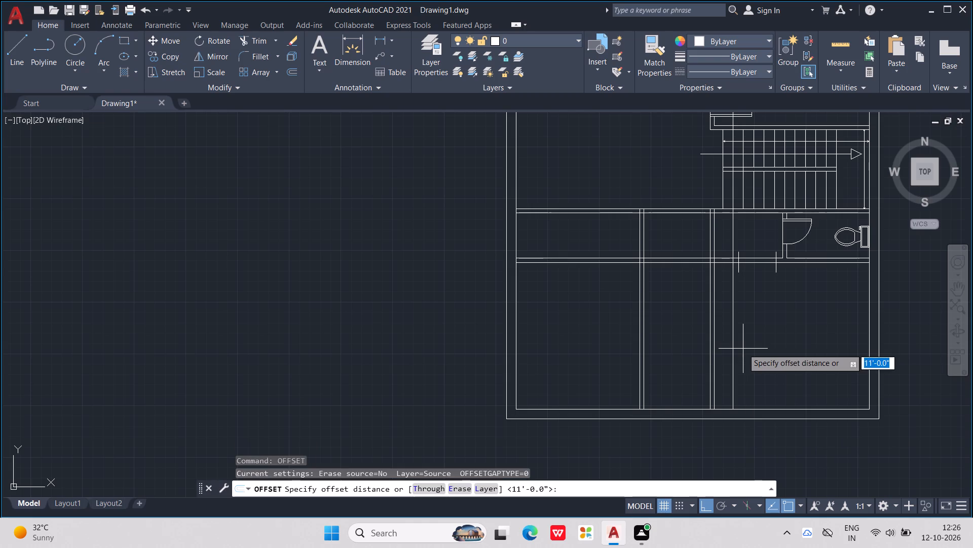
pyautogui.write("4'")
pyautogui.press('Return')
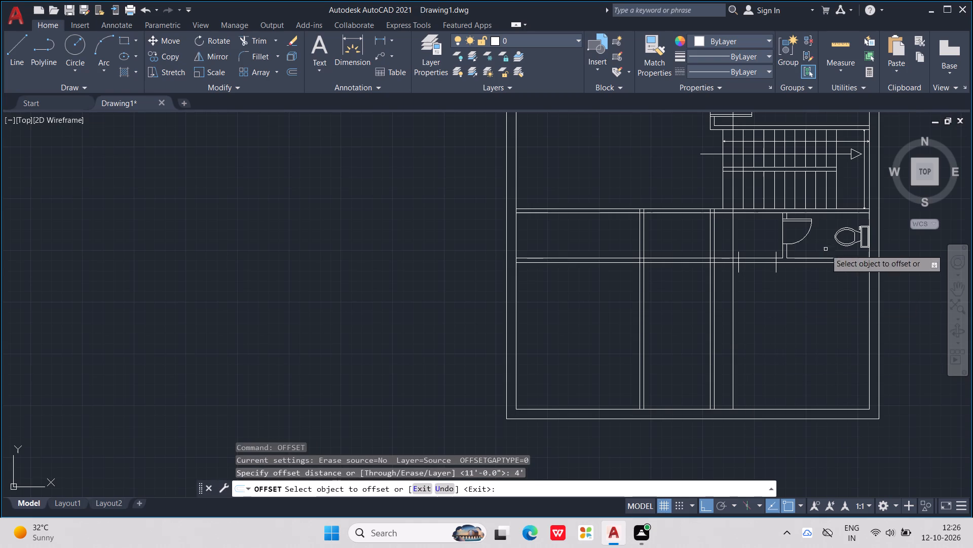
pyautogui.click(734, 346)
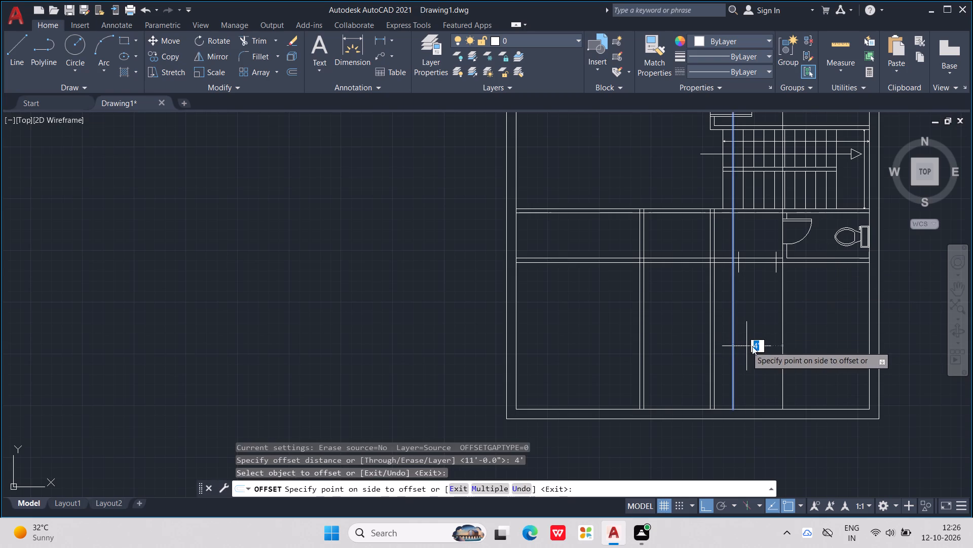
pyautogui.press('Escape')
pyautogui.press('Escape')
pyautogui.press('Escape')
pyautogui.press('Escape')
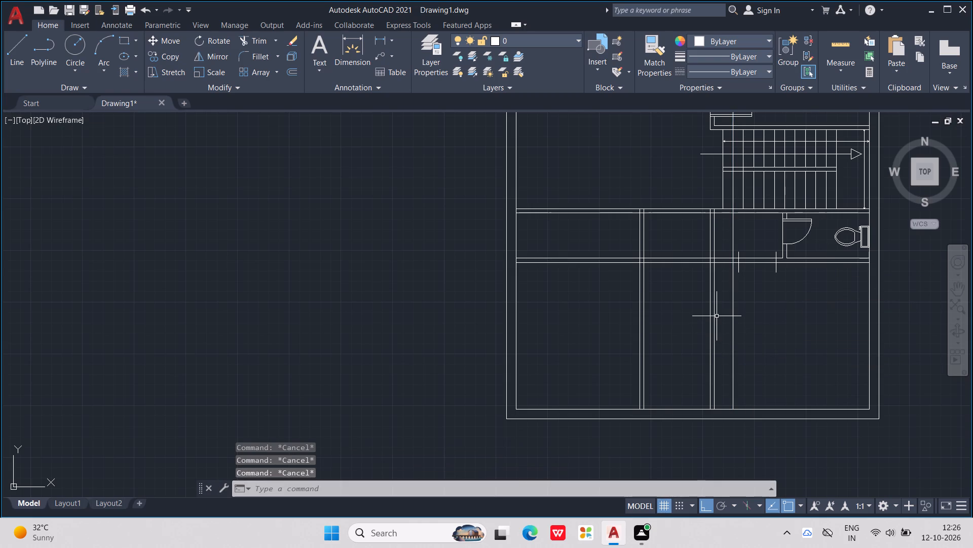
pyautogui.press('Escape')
# Trim the new vertical line at the double wall south of the toilet room and delete its leftover piece running north through the staircase.
pyautogui.moveTo(717, 316); pyautogui.dragTo(701, 420, button='middle')
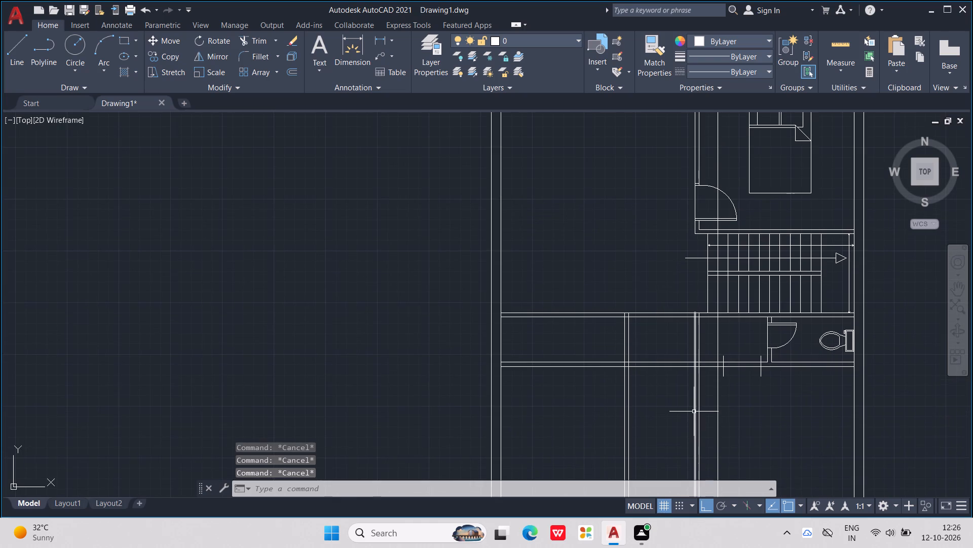
pyautogui.write('tr')
pyautogui.press('Return')
pyautogui.click(717, 340)
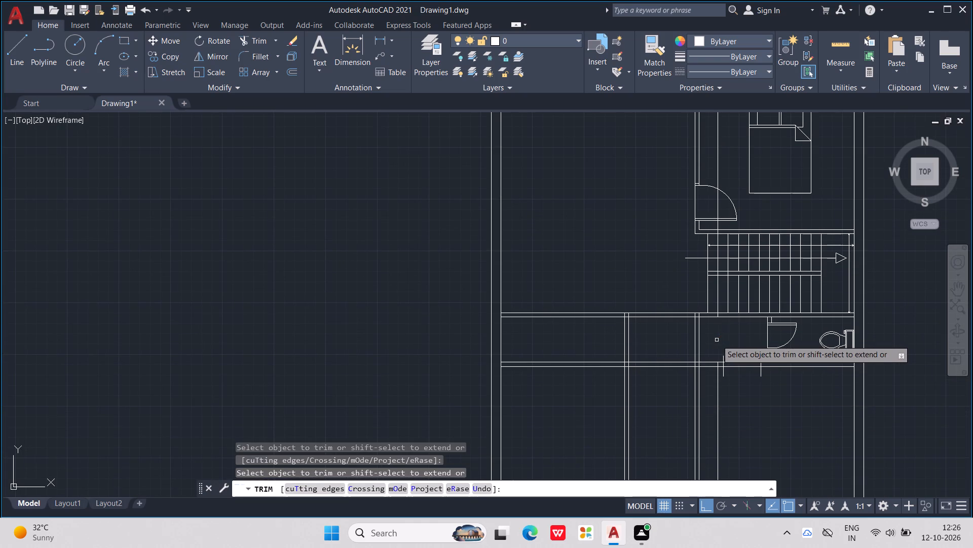
pyautogui.press('Escape')
pyautogui.press('Escape')
pyautogui.press('Escape')
pyautogui.press('Escape')
pyautogui.click(722, 165)
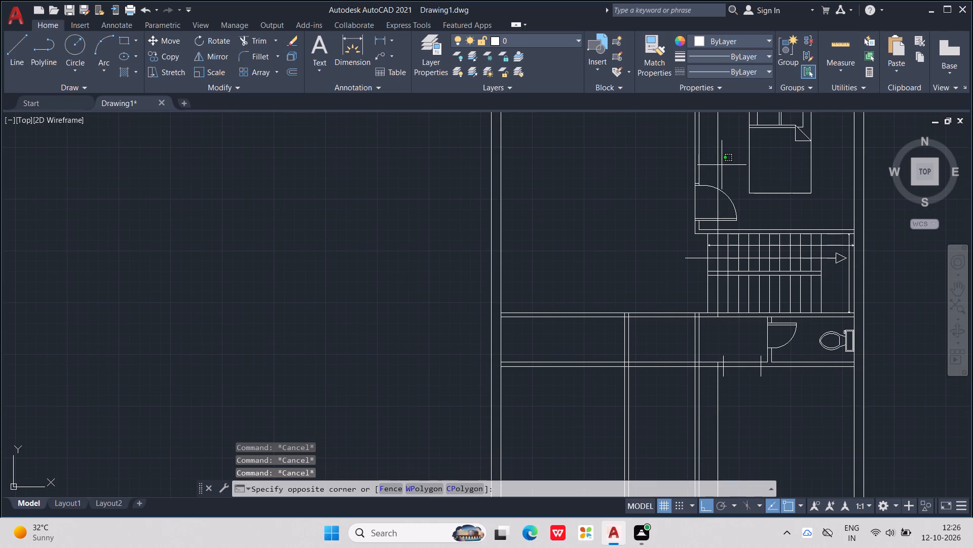
pyautogui.press('Delete')
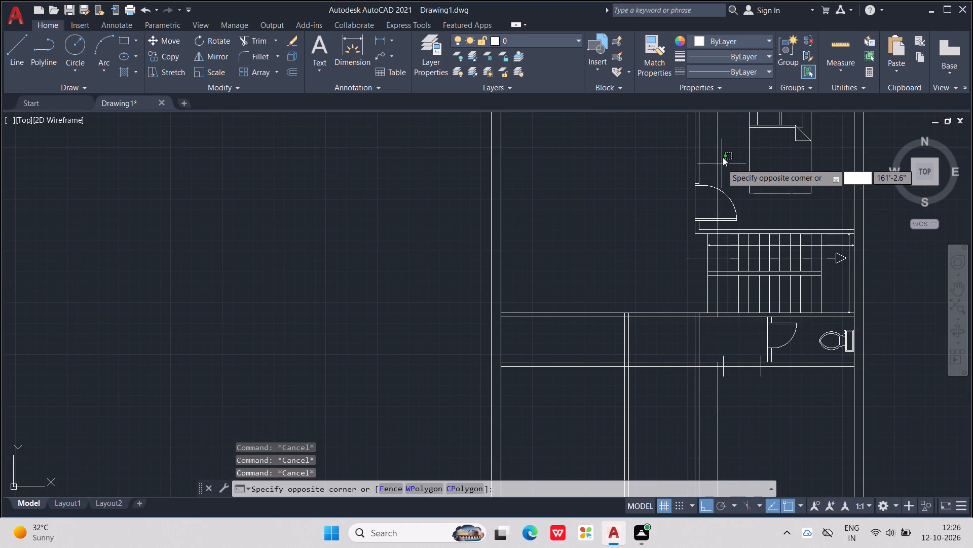
pyautogui.click(720, 151)
pyautogui.click(718, 151)
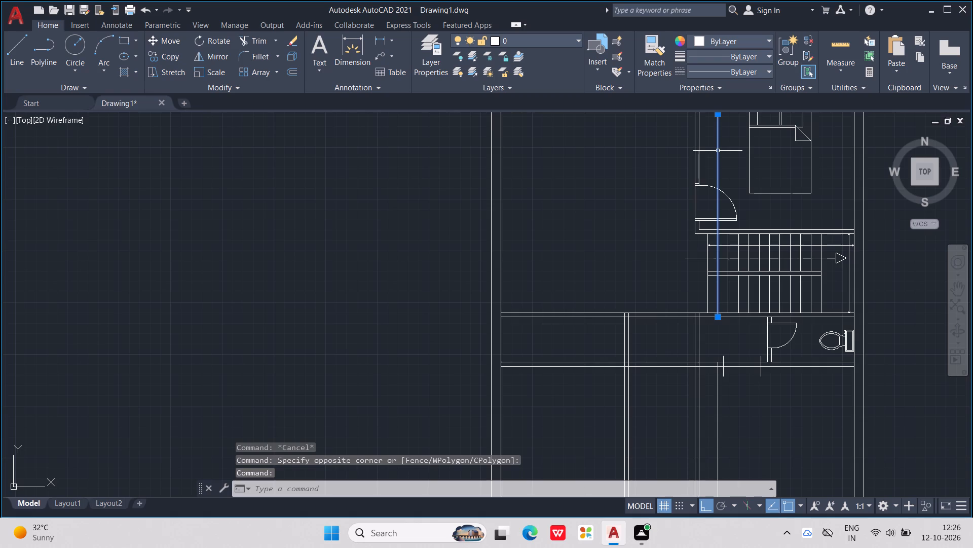
pyautogui.press('Delete')
# Offset the remaining vertical line 4" to the east to form a double-line partition in the southeast room.
pyautogui.scroll(-1, 729, 118)
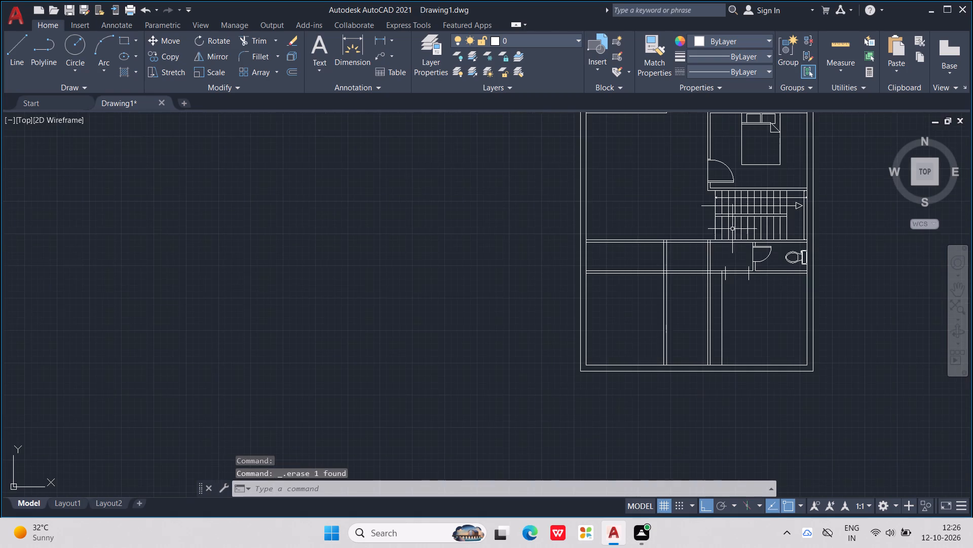
pyautogui.scroll(1, 732, 272)
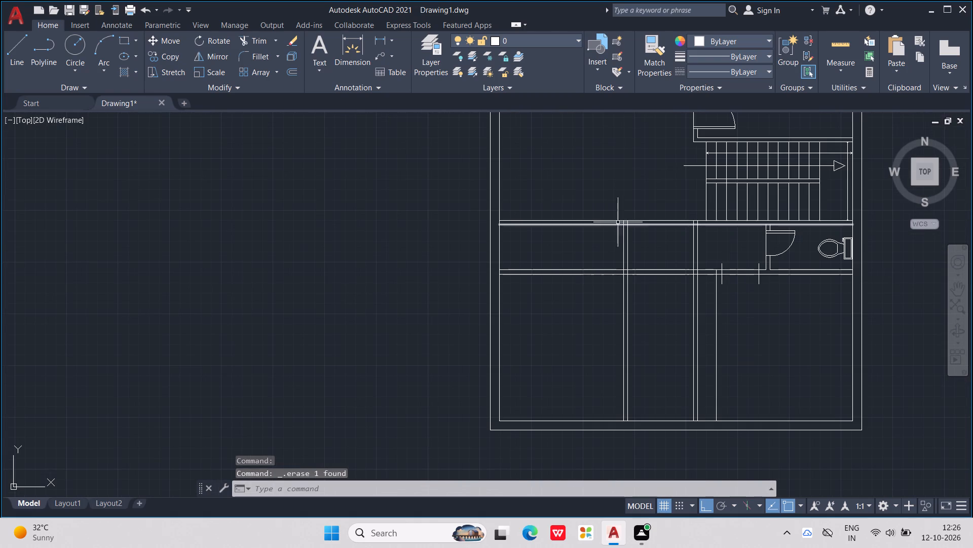
pyautogui.scroll(1, 624, 221)
pyautogui.scroll(2, 772, 333)
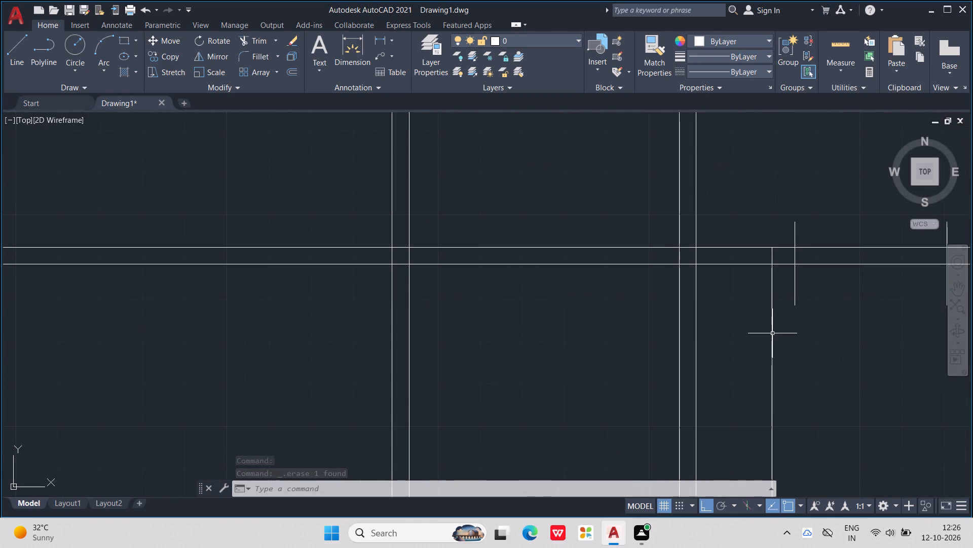
pyautogui.press('o')
pyautogui.write('ff')
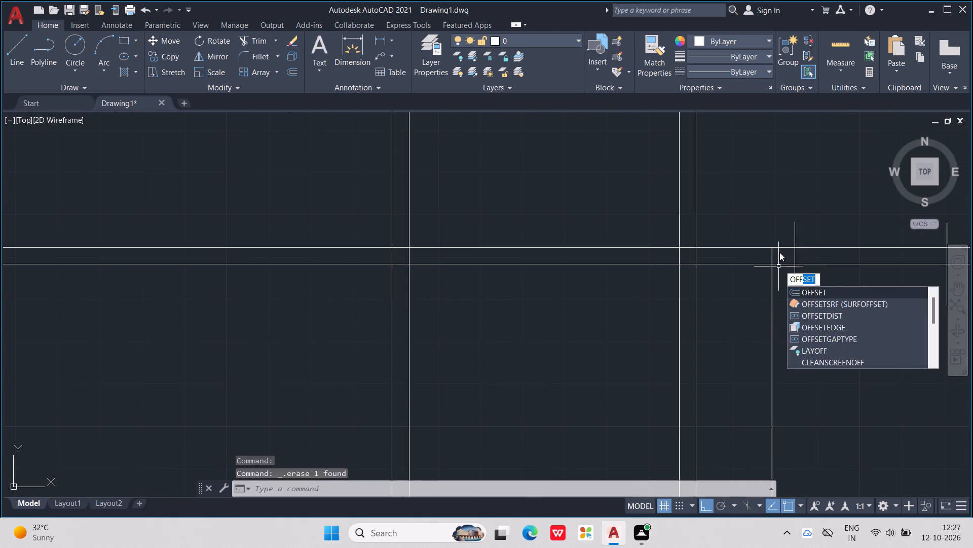
pyautogui.press('Return')
pyautogui.press('4')
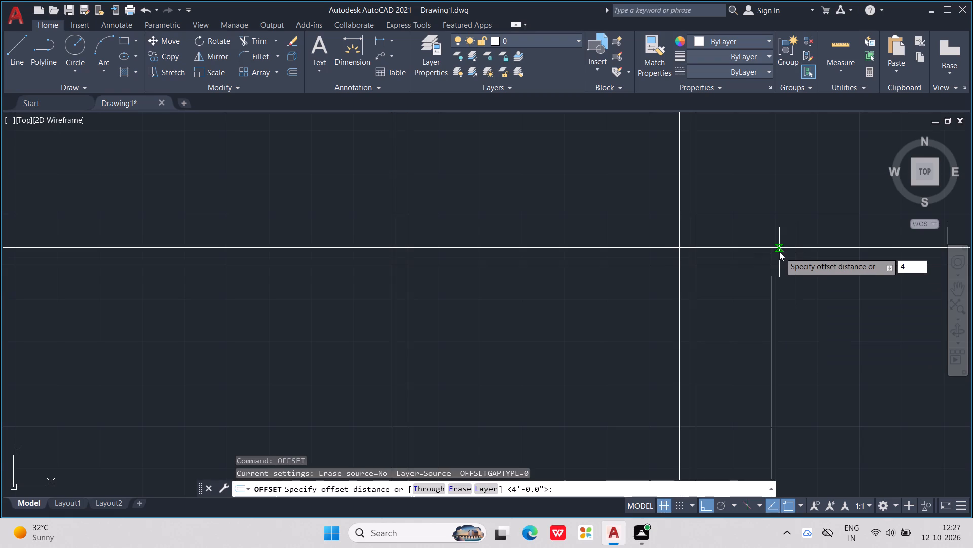
pyautogui.hotkey('shift', '"')
pyautogui.press('Return')
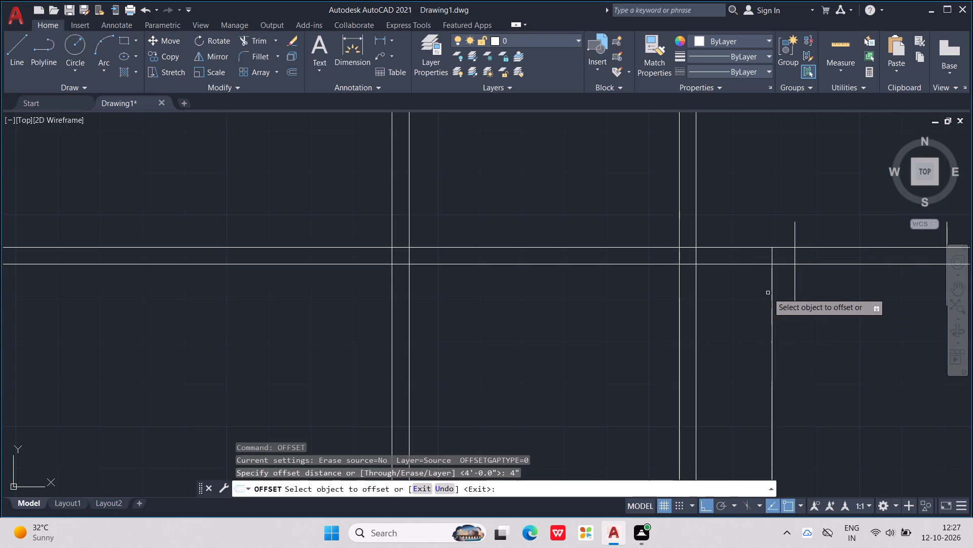
pyautogui.click(773, 289)
pyautogui.click(787, 294)
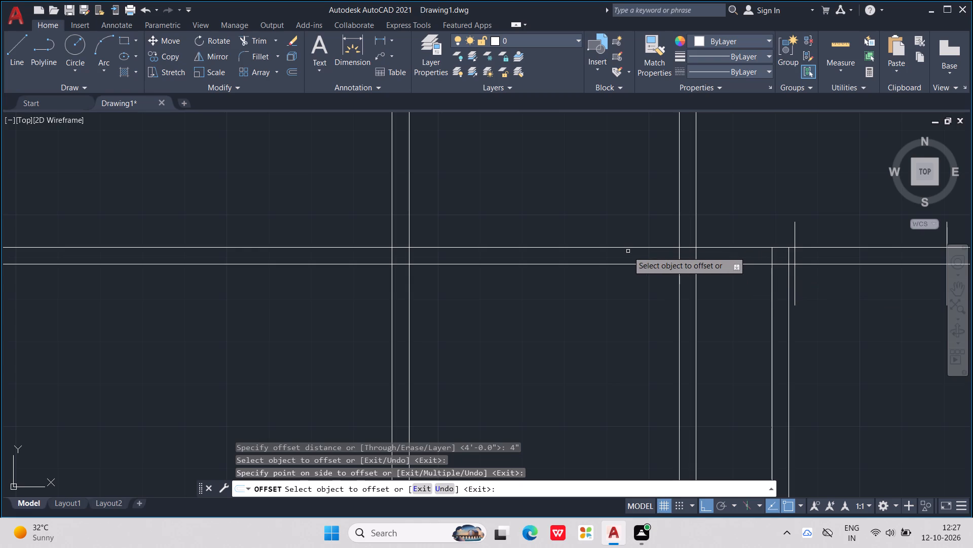
pyautogui.scroll(1, 800, 257)
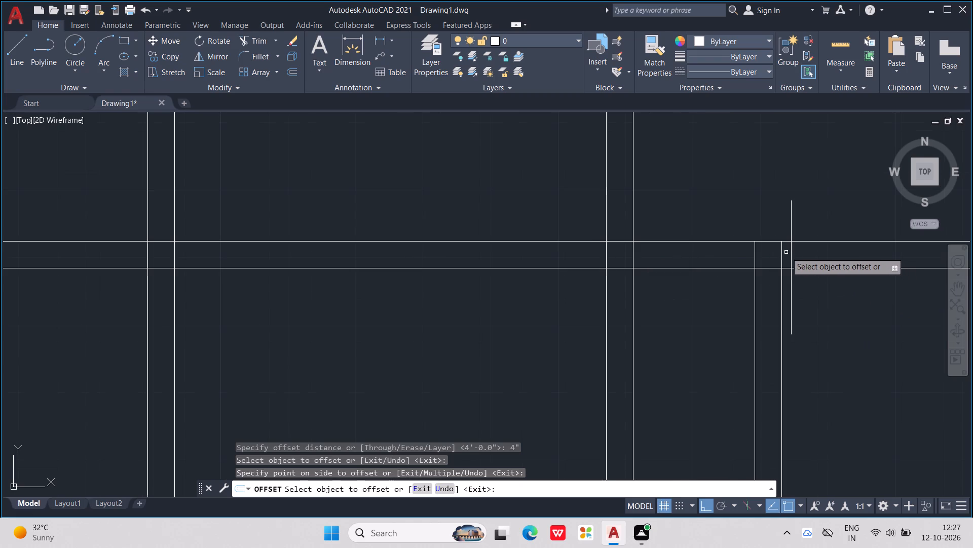
pyautogui.press('Escape')
pyautogui.press('Escape')
pyautogui.press('Escape')
# Trim the south line of the double wall between the two door jamb marks southwest of the toilet room, and trim the jamb ends protruding beyond the wall.
pyautogui.moveTo(796, 282); pyautogui.dragTo(671, 234, button='middle')
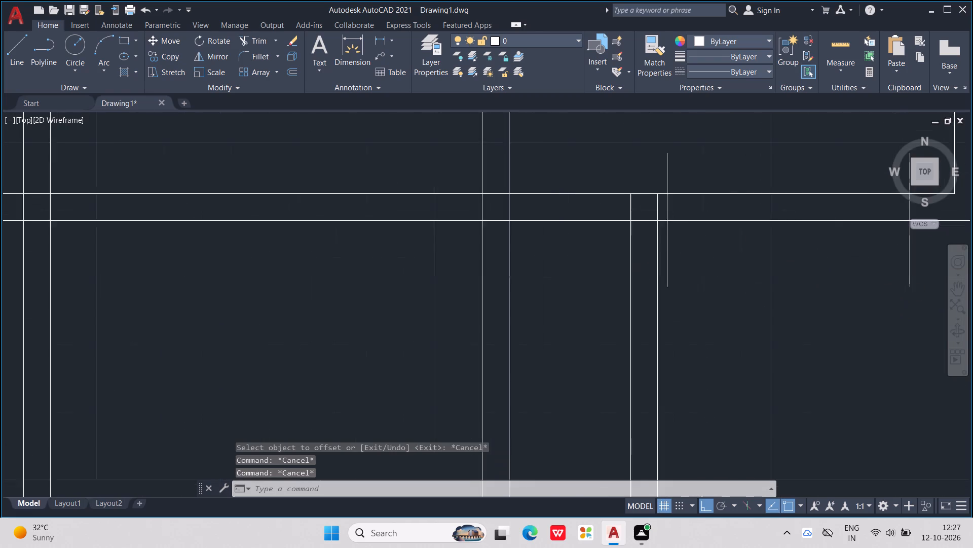
pyautogui.moveTo(671, 234); pyautogui.dragTo(582, 232, button='middle')
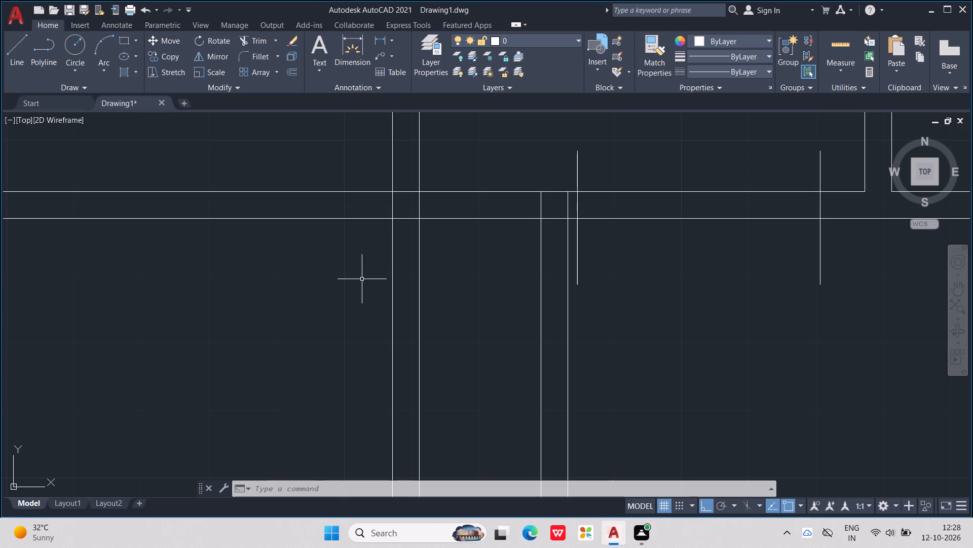
pyautogui.middleClick(582, 197)
pyautogui.scroll(-1, 582, 197)
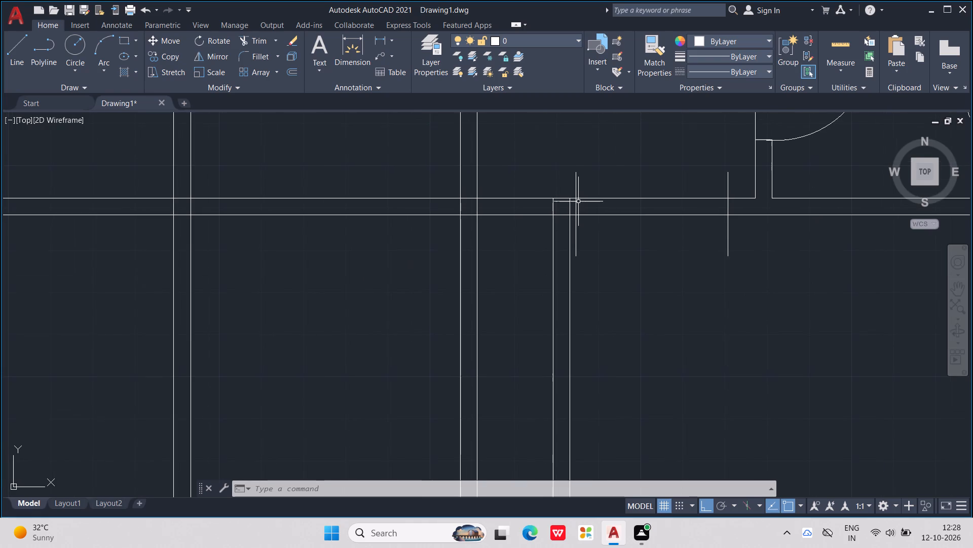
pyautogui.scroll(-2, 578, 201)
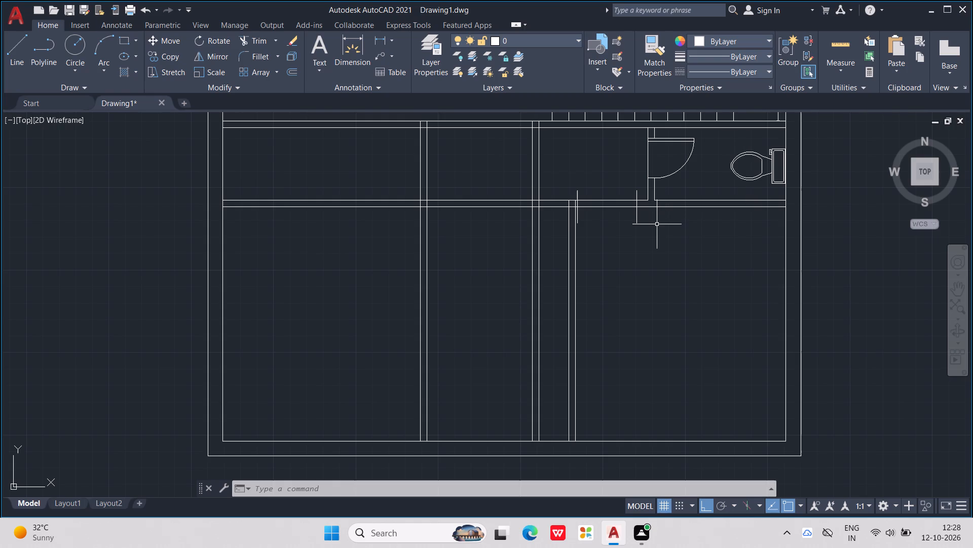
pyautogui.scroll(1, 635, 220)
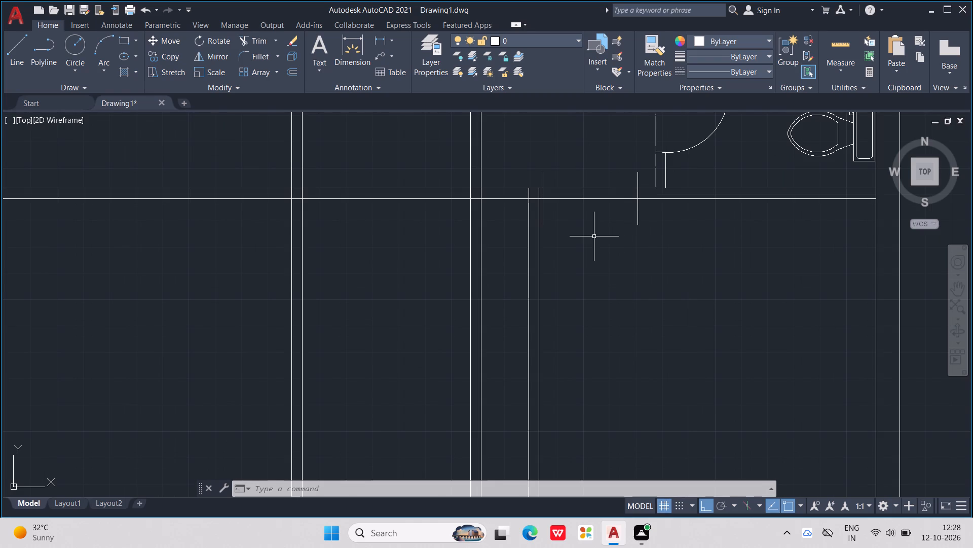
pyautogui.write('tr')
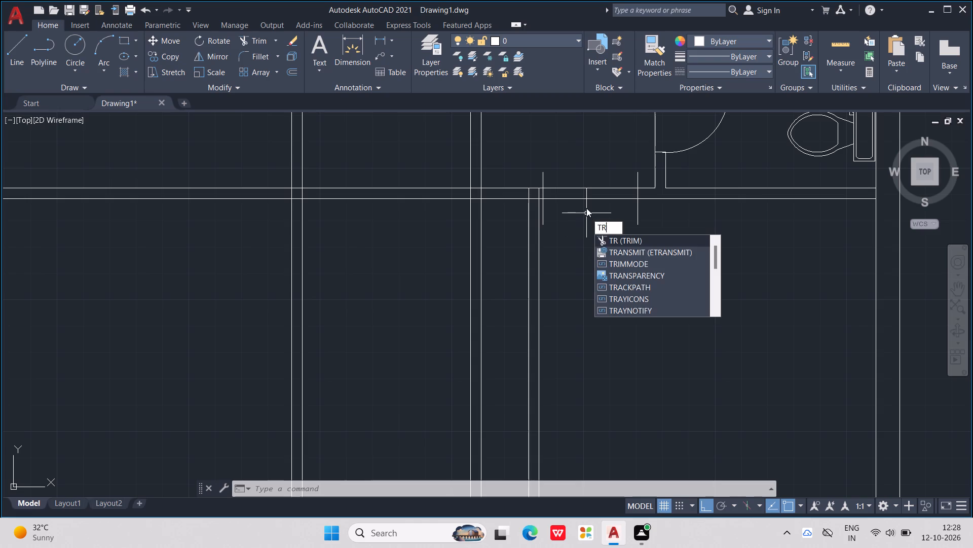
pyautogui.press('Return')
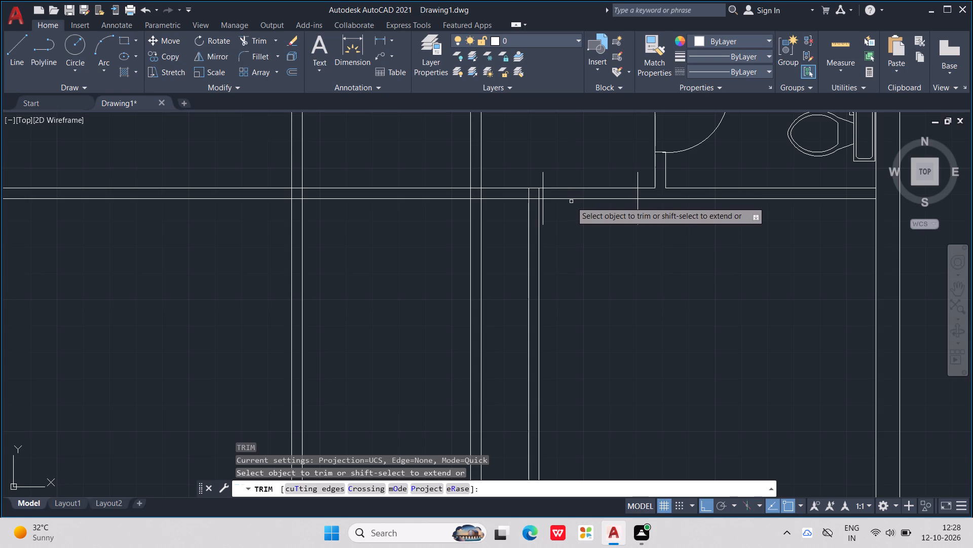
pyautogui.click(572, 199)
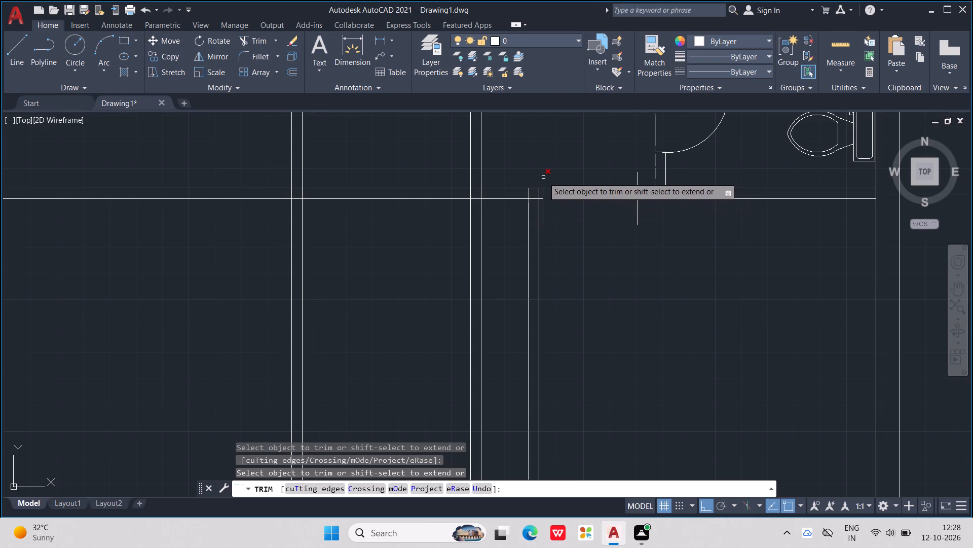
pyautogui.click(543, 177)
pyautogui.click(638, 176)
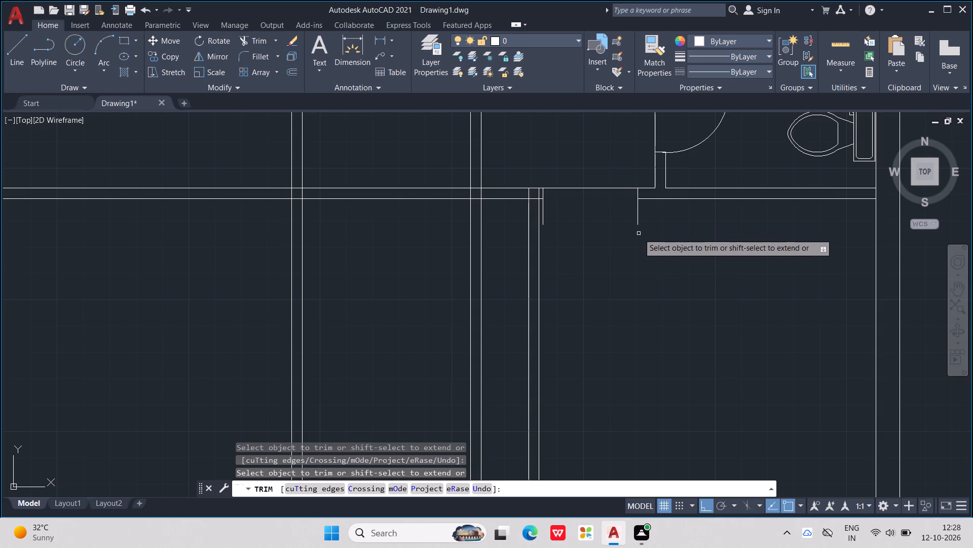
pyautogui.click(639, 220)
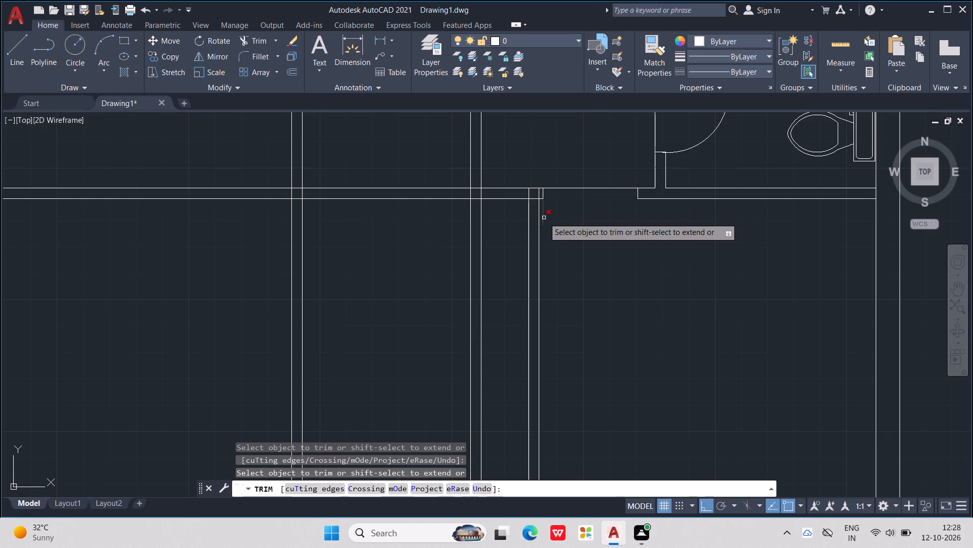
pyautogui.click(544, 218)
# Trim away the westernmost vertical partition, the horizontal double wall west of the middle partition, and the partition pieces crossing the passage.
pyautogui.scroll(-1, 526, 192)
pyautogui.moveTo(526, 192); pyautogui.dragTo(531, 192, button='middle')
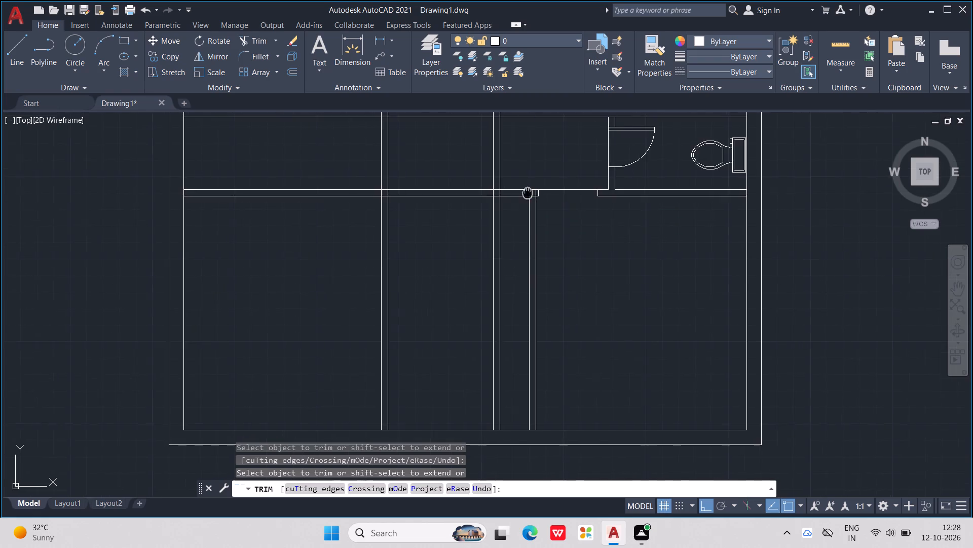
pyautogui.moveTo(531, 192); pyautogui.dragTo(656, 252, button='middle')
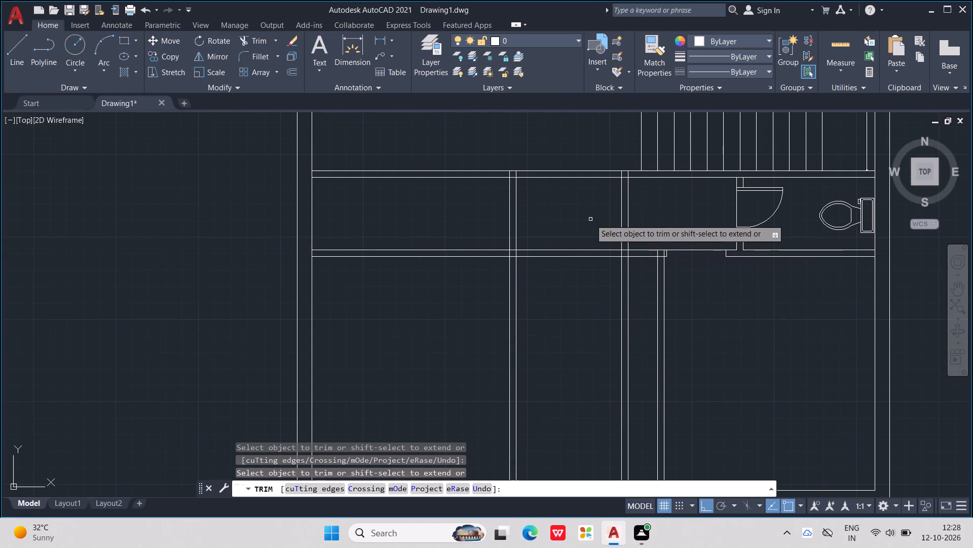
pyautogui.moveTo(528, 219); pyautogui.dragTo(668, 222)
pyautogui.moveTo(485, 256); pyautogui.dragTo(518, 256)
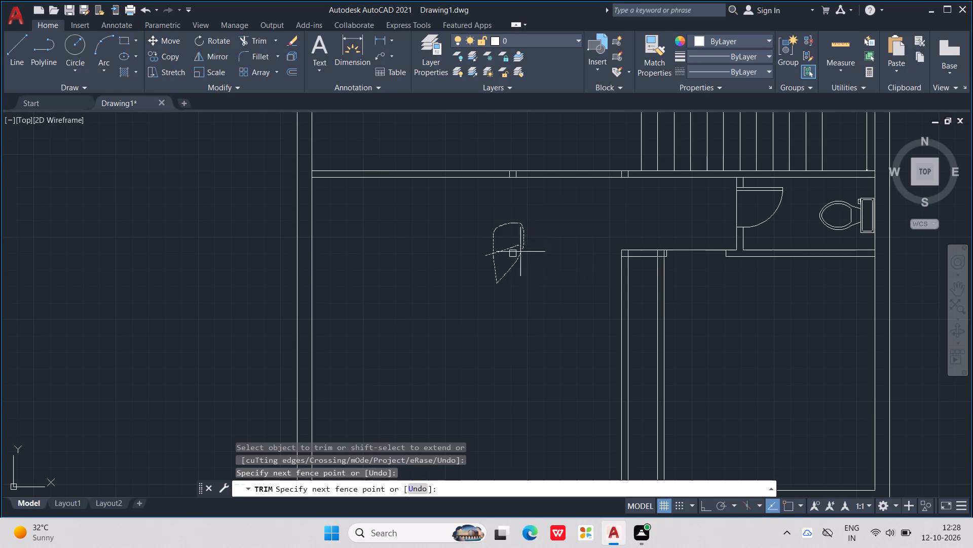
pyautogui.moveTo(518, 256); pyautogui.dragTo(505, 266)
pyautogui.click(508, 254)
pyautogui.moveTo(515, 245); pyautogui.dragTo(515, 257)
pyautogui.moveTo(515, 254); pyautogui.dragTo(478, 254)
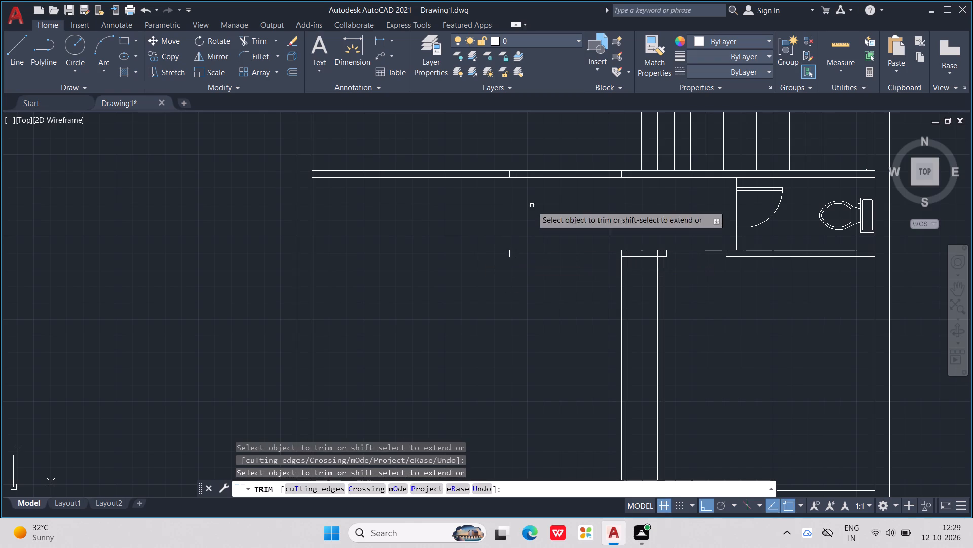
pyautogui.scroll(1, 555, 252)
pyautogui.moveTo(553, 231); pyautogui.dragTo(514, 254)
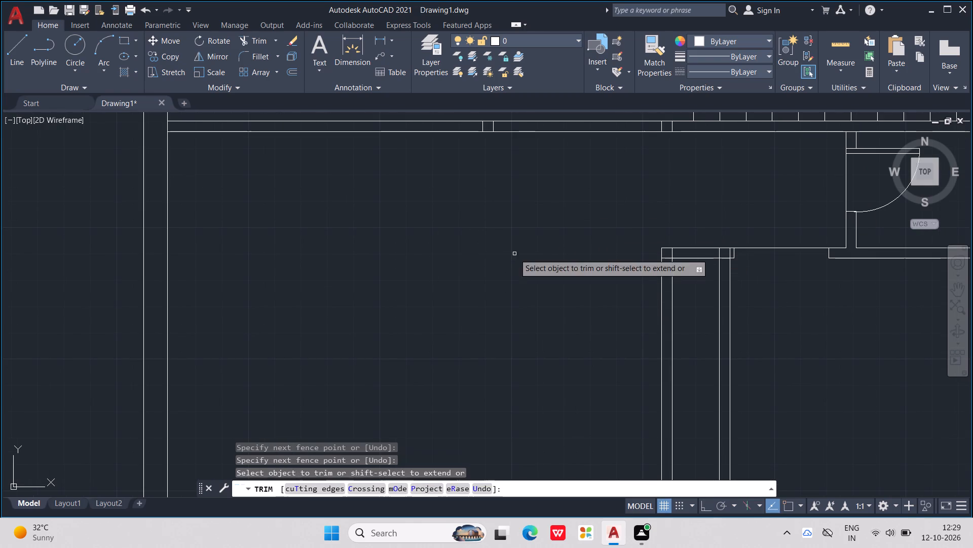
# Trim the two pairs of leftover partition stubs inside the double wall along the staircase's south side.
pyautogui.scroll(3, 475, 141)
pyautogui.scroll(-1, 477, 133)
pyautogui.moveTo(477, 133); pyautogui.dragTo(486, 338, button='middle')
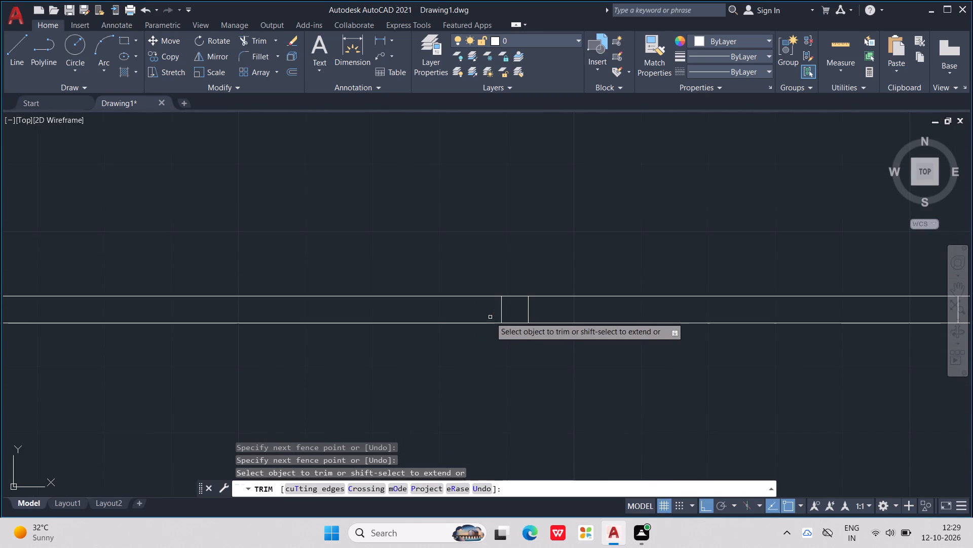
pyautogui.moveTo(490, 316); pyautogui.dragTo(557, 320)
pyautogui.scroll(-2, 549, 310)
pyautogui.moveTo(491, 310); pyautogui.dragTo(400, 291, button='middle')
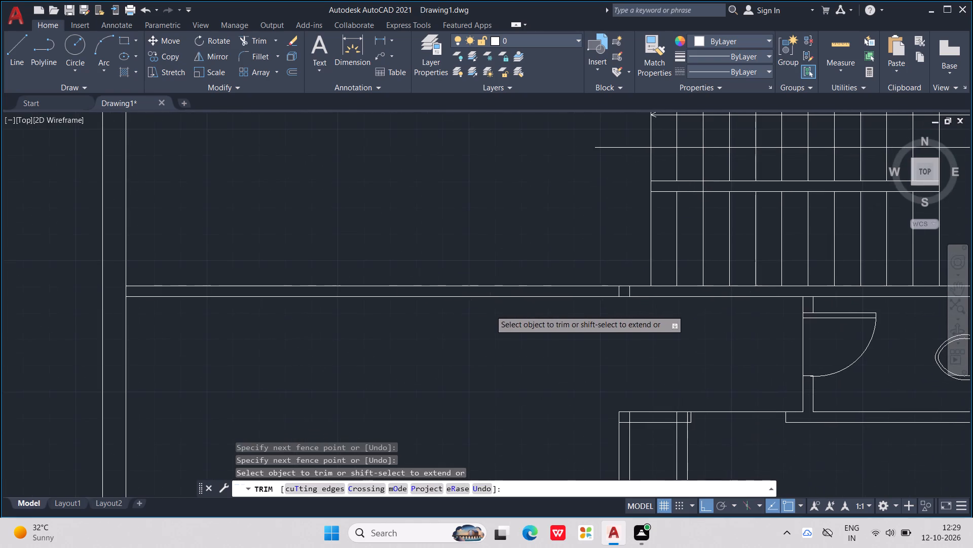
pyautogui.scroll(2, 661, 295)
pyautogui.moveTo(529, 279); pyautogui.dragTo(577, 283)
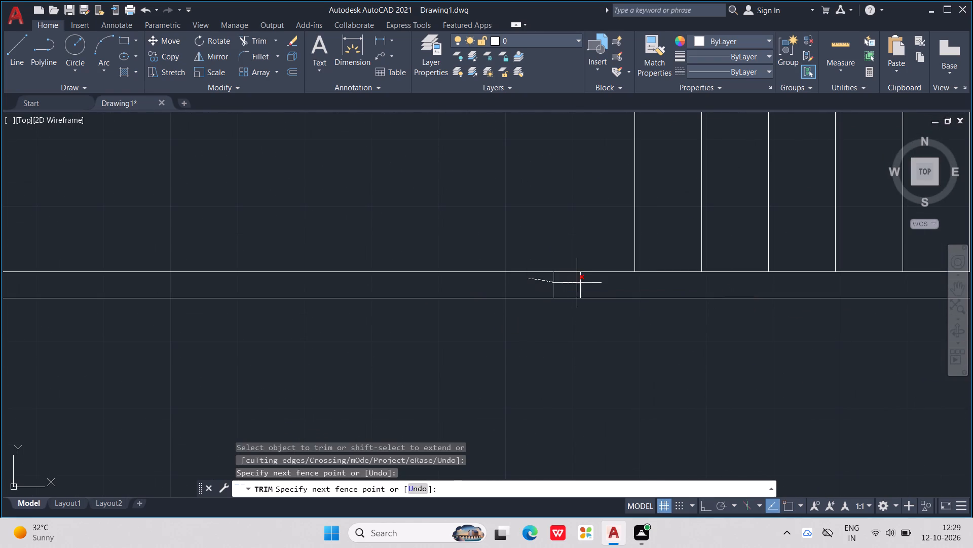
pyautogui.moveTo(577, 283); pyautogui.dragTo(590, 281)
# Trim away the old double partition just west of the new southeast room partition, together with its leftover corner pieces.
pyautogui.scroll(-7, 592, 278)
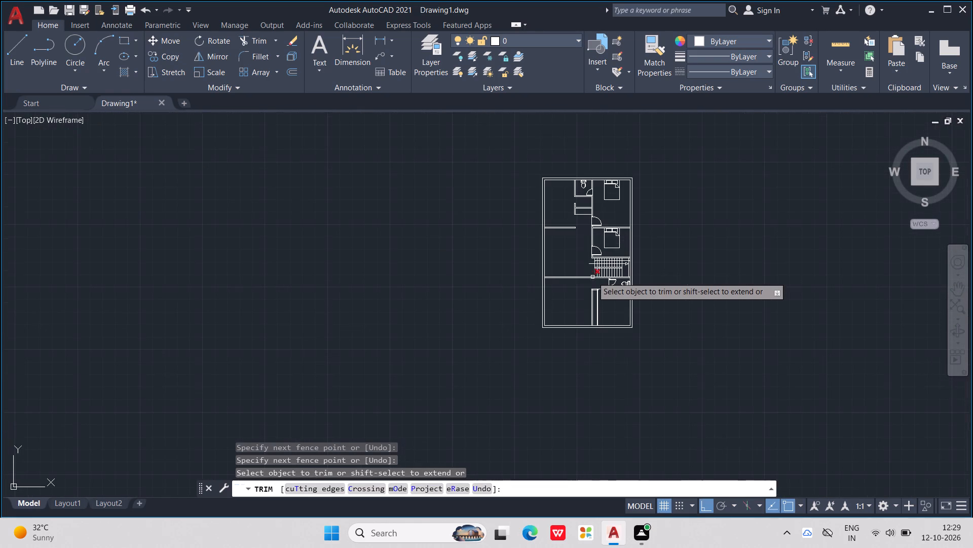
pyautogui.scroll(1, 542, 330)
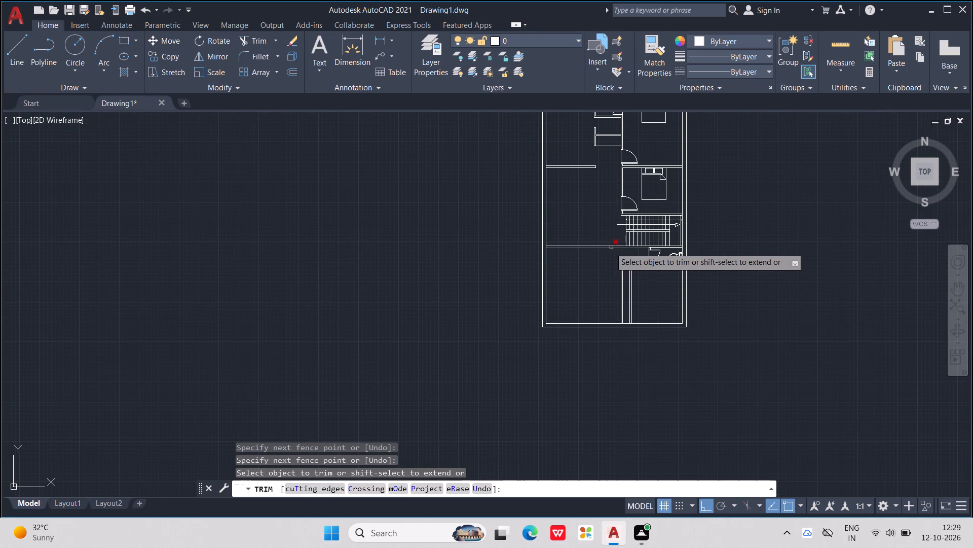
pyautogui.scroll(2, 596, 315)
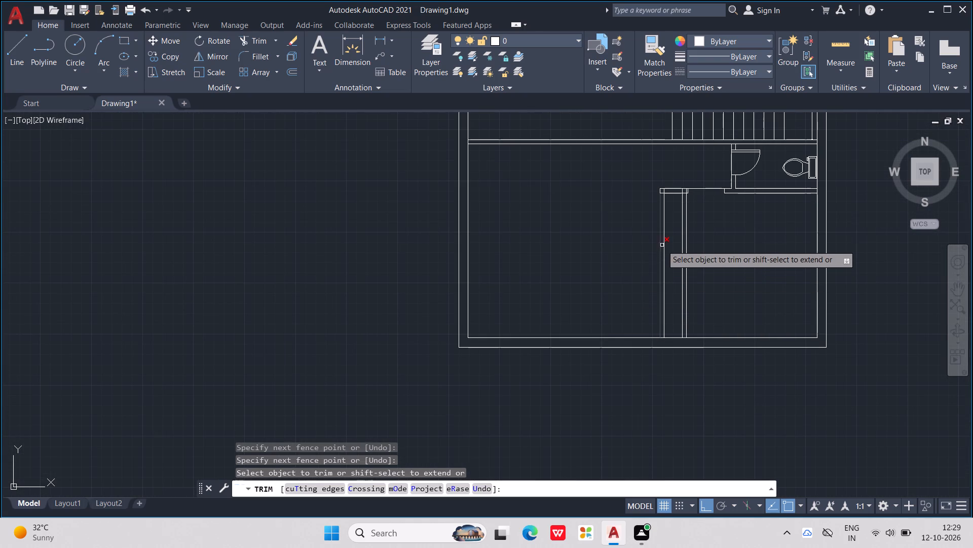
pyautogui.moveTo(669, 238); pyautogui.dragTo(632, 269)
pyautogui.click(657, 184)
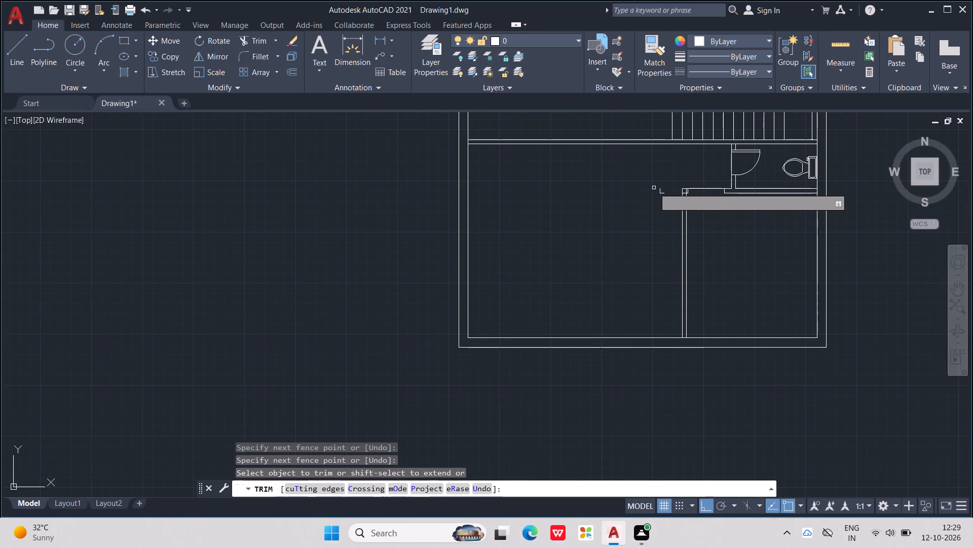
pyautogui.scroll(2, 668, 188)
pyautogui.moveTo(662, 194); pyautogui.dragTo(644, 193)
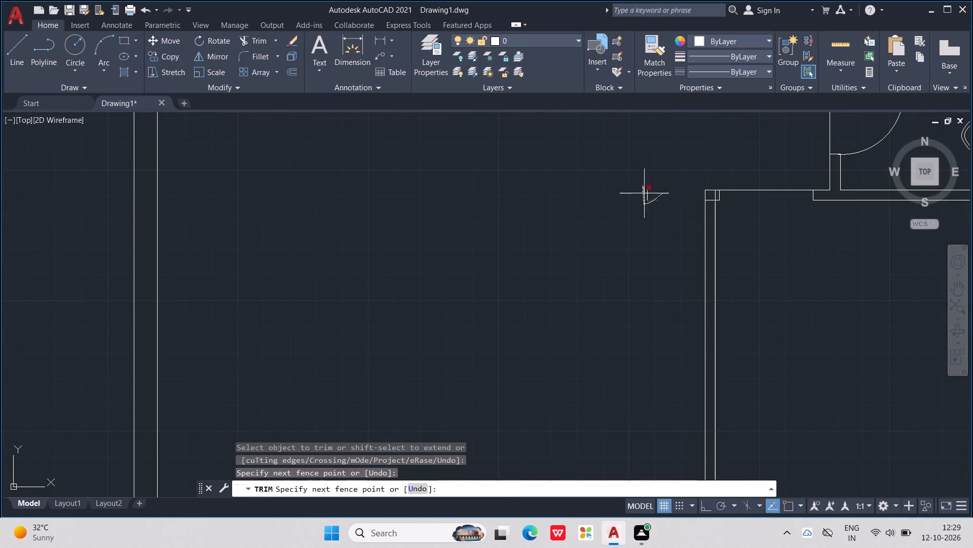
pyautogui.moveTo(644, 193); pyautogui.dragTo(651, 197)
pyautogui.press('Escape')
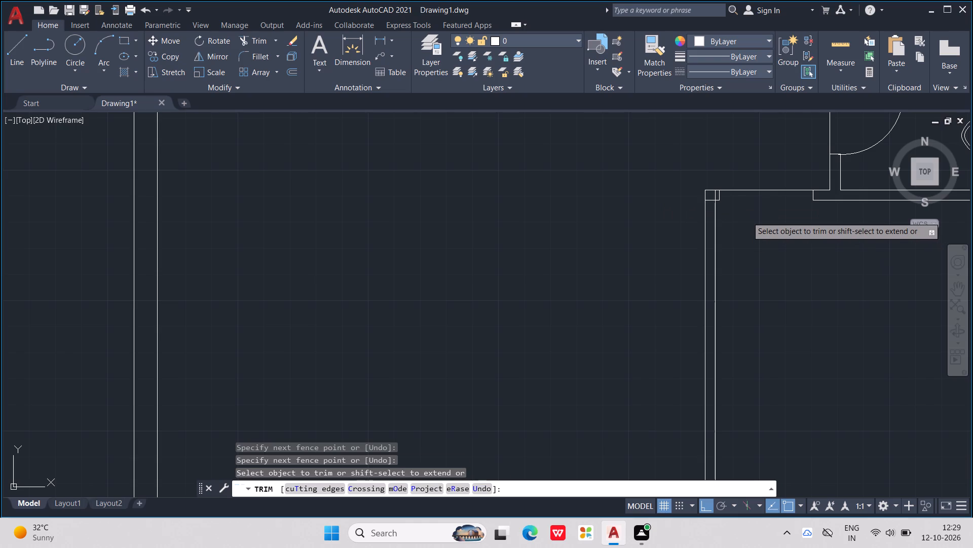
pyautogui.press('Escape')
pyautogui.press('Escape')
# Draw a door leaf 3' long and 2" wide running south from the west jamb of the southeast room's door opening.
pyautogui.press('l')
pyautogui.press('Return')
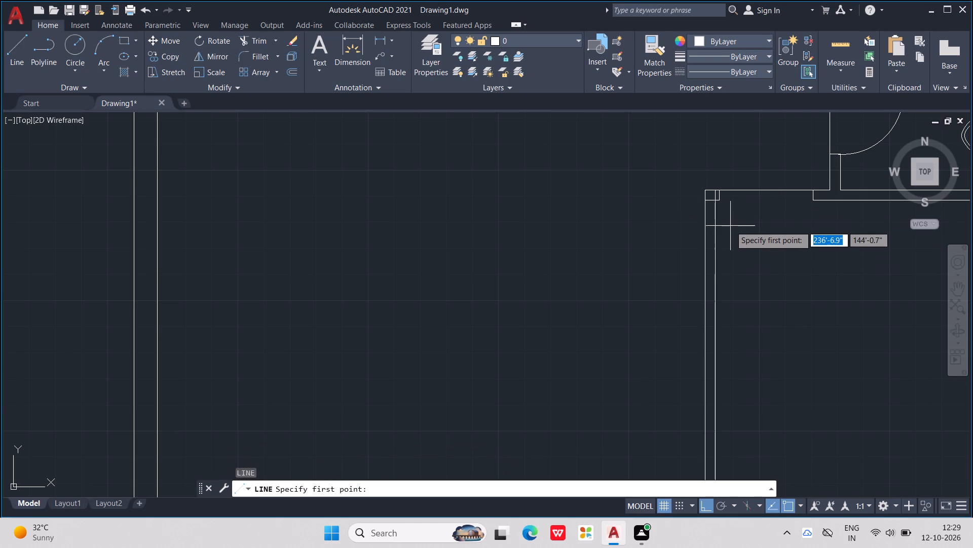
pyautogui.scroll(2, 724, 211)
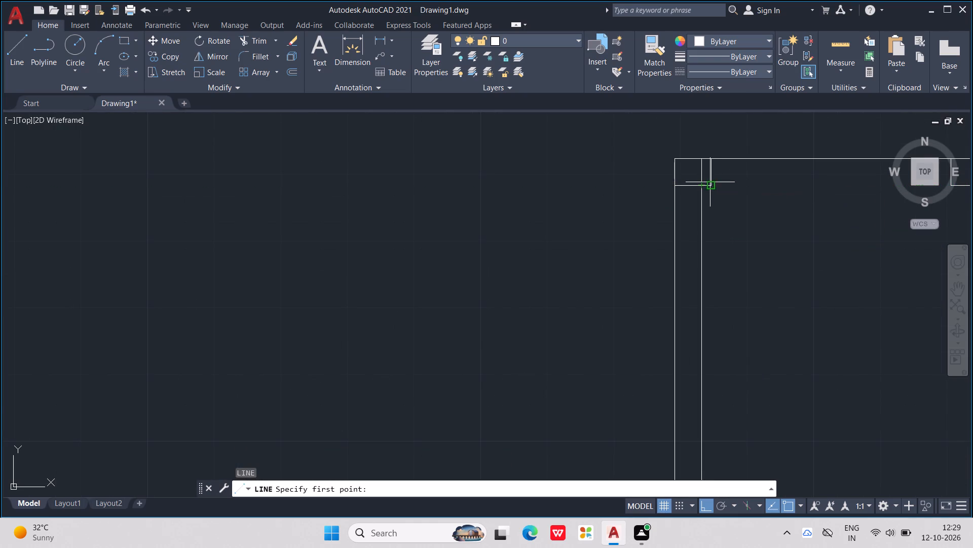
pyautogui.click(709, 182)
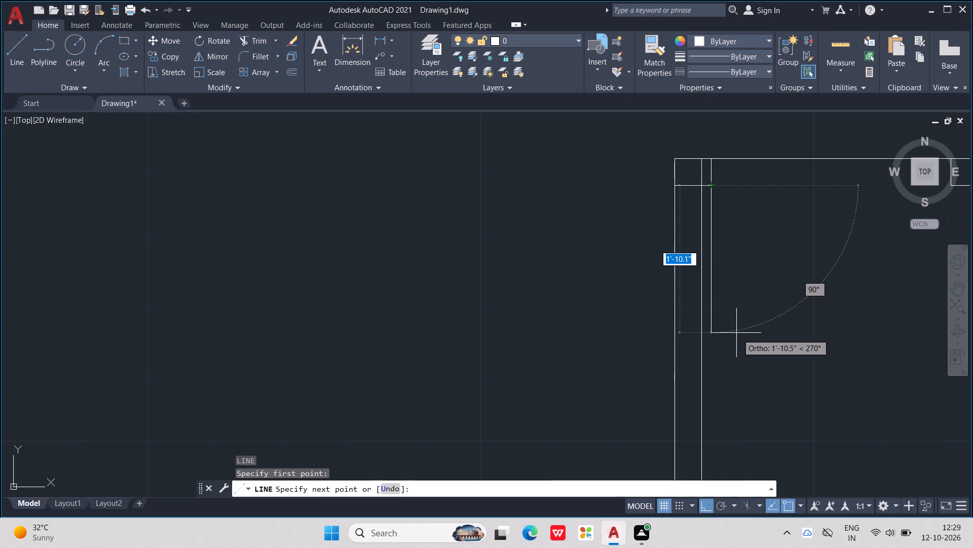
pyautogui.write('3;')
pyautogui.press('BackSpace')
pyautogui.press("'")
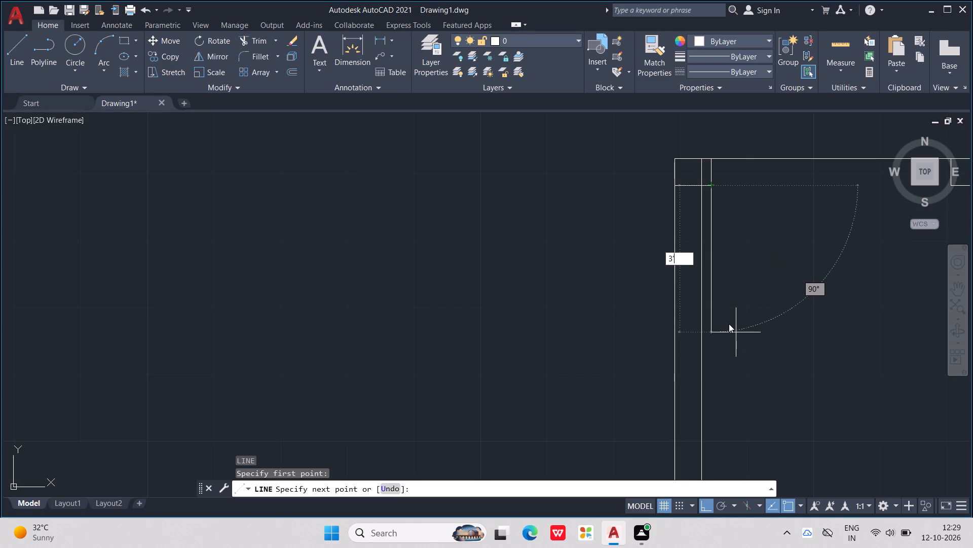
pyautogui.press('Return')
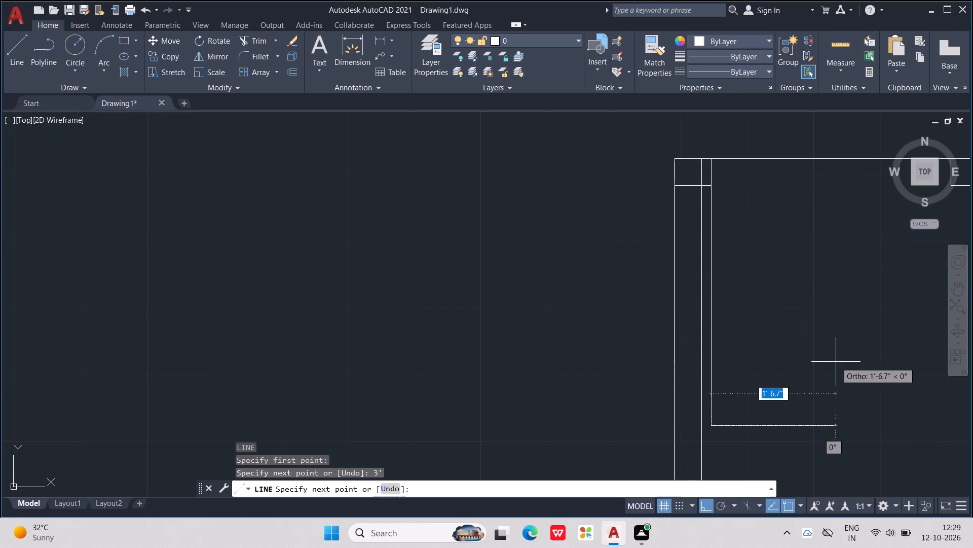
pyautogui.moveTo(836, 362); pyautogui.dragTo(774, 318, button='middle')
pyautogui.scroll(-3, 774, 317)
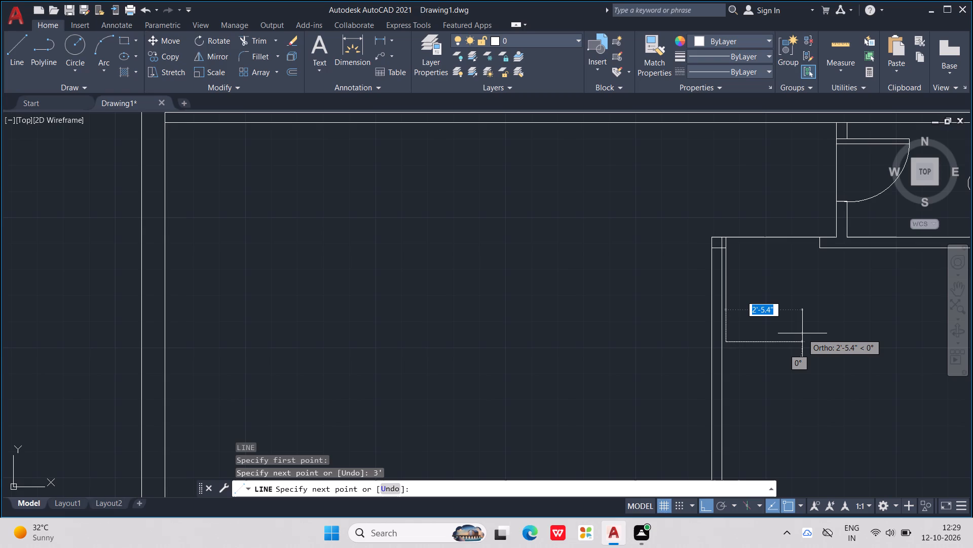
pyautogui.press('2')
pyautogui.hotkey('shift', '"')
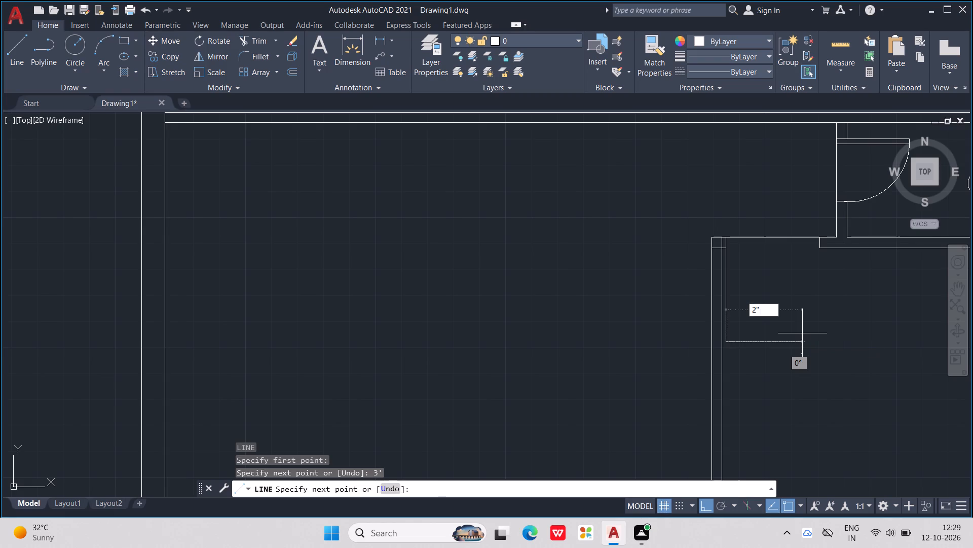
pyautogui.press('Return')
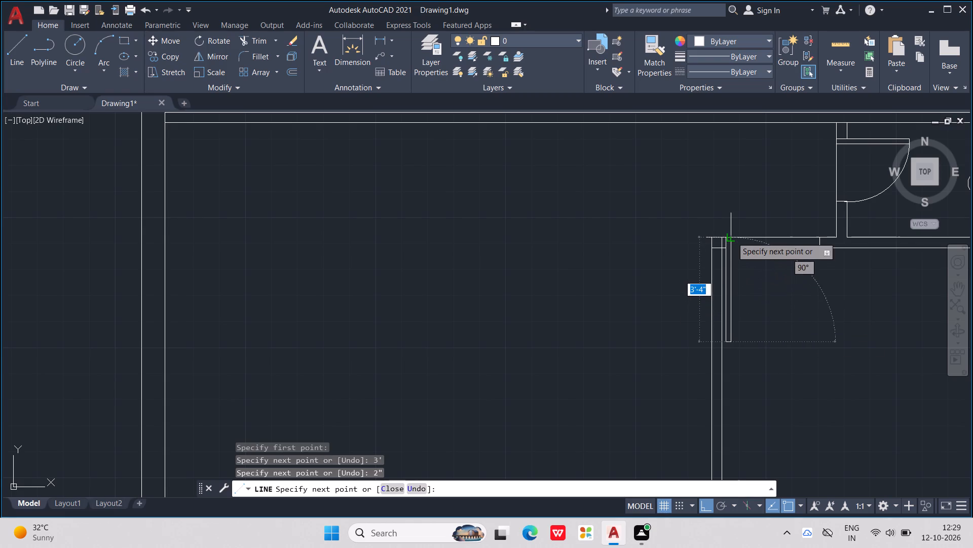
pyautogui.click(732, 237)
pyautogui.press('Escape')
pyautogui.press('Escape')
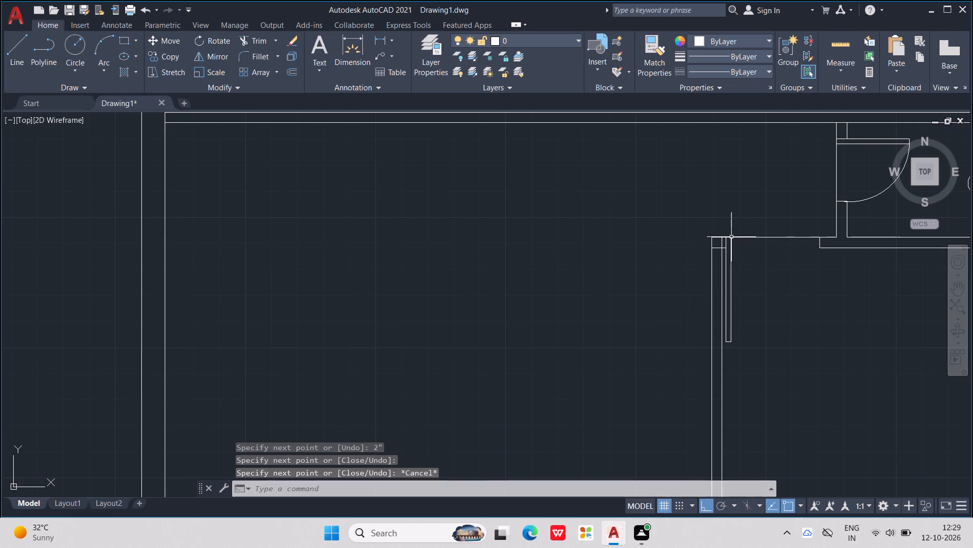
pyautogui.press('Escape')
pyautogui.press('Escape')
# Draw the southeast room's door swing as an arc from the leaf's southwest corner through its southeast corner to the opening's east jamb.
pyautogui.click(100, 37)
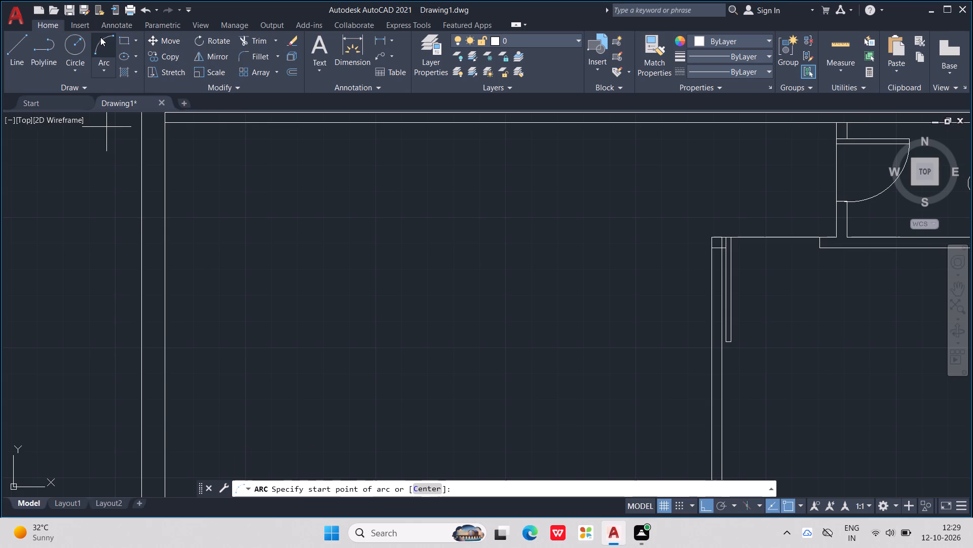
pyautogui.scroll(4, 741, 351)
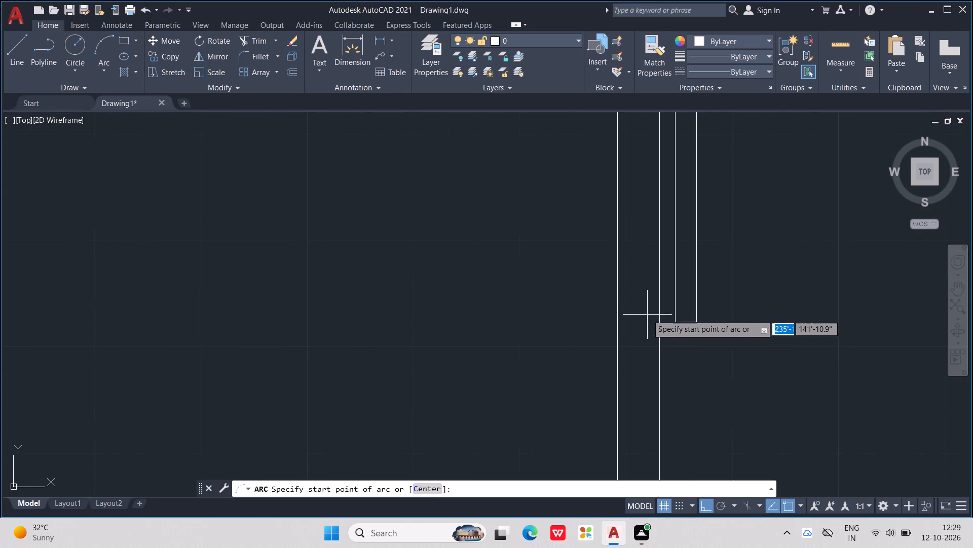
pyautogui.scroll(3, 700, 315)
pyautogui.click(529, 345)
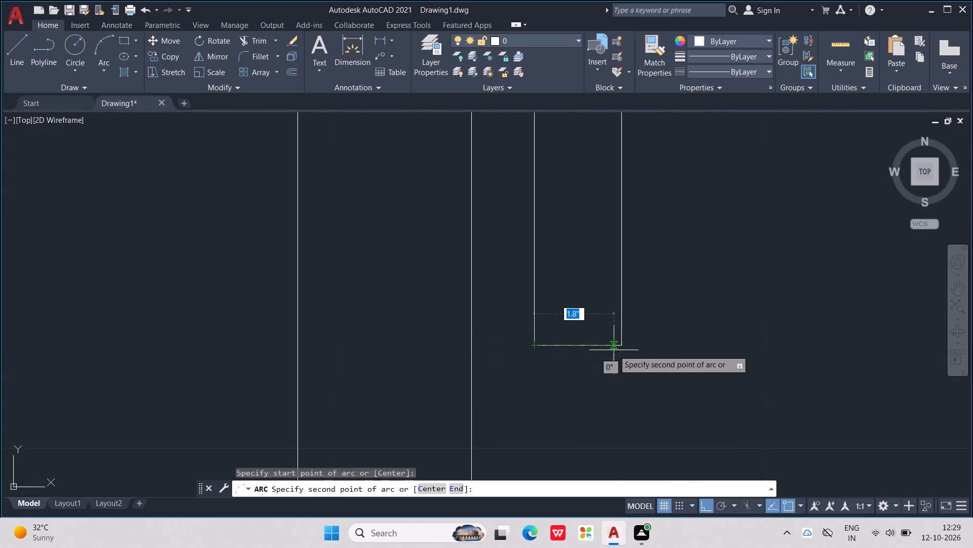
pyautogui.click(623, 344)
pyautogui.moveTo(674, 302); pyautogui.dragTo(675, 302, button='middle')
pyautogui.scroll(-1, 675, 302)
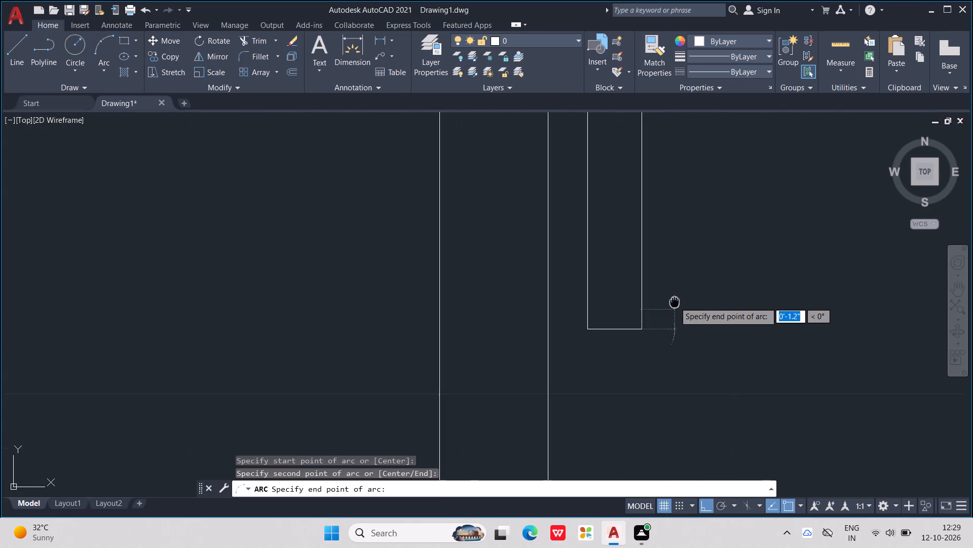
pyautogui.moveTo(675, 302); pyautogui.dragTo(423, 536, button='middle')
pyautogui.scroll(-4, 423, 536)
pyautogui.scroll(-7, 703, 145)
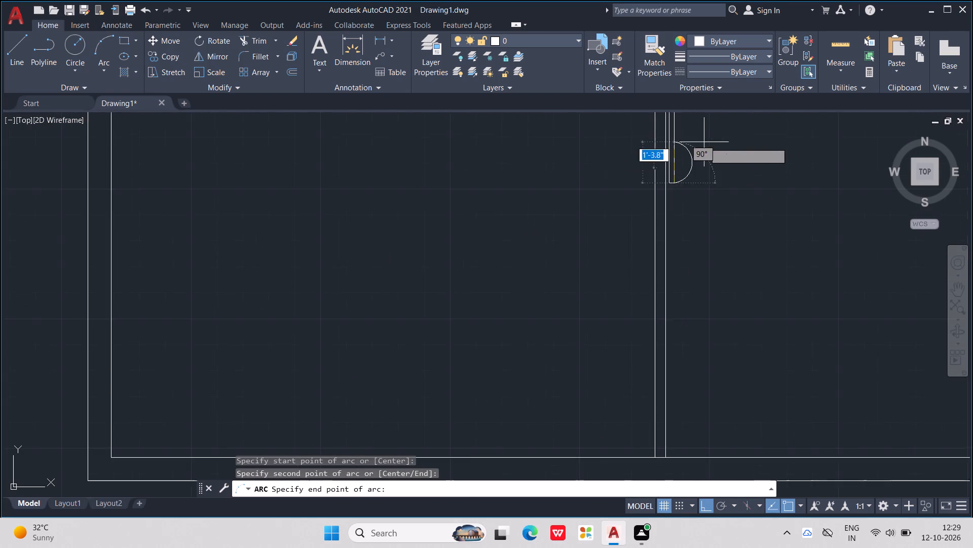
pyautogui.moveTo(704, 142); pyautogui.dragTo(657, 305, button='middle')
pyautogui.scroll(-1, 704, 142)
pyautogui.scroll(4, 672, 293)
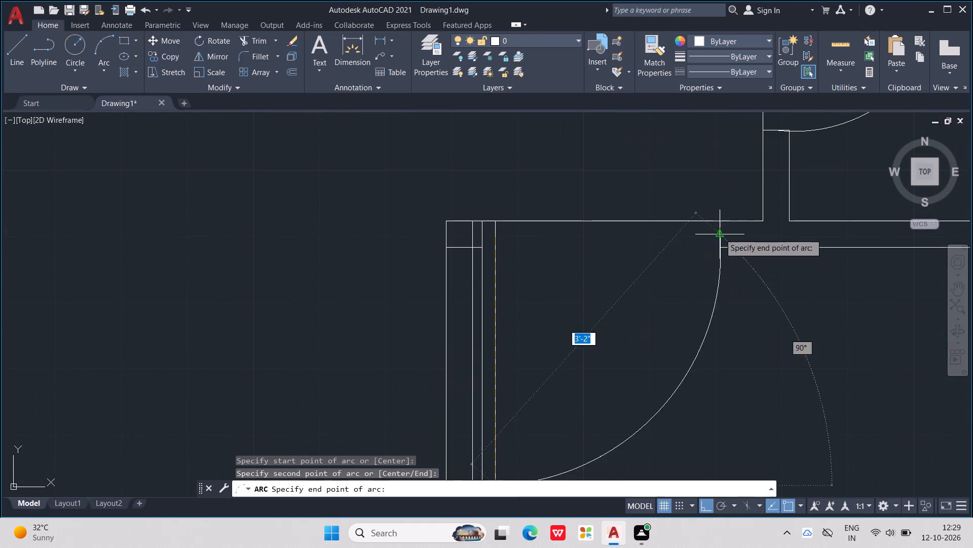
pyautogui.click(720, 233)
pyautogui.scroll(-2, 746, 362)
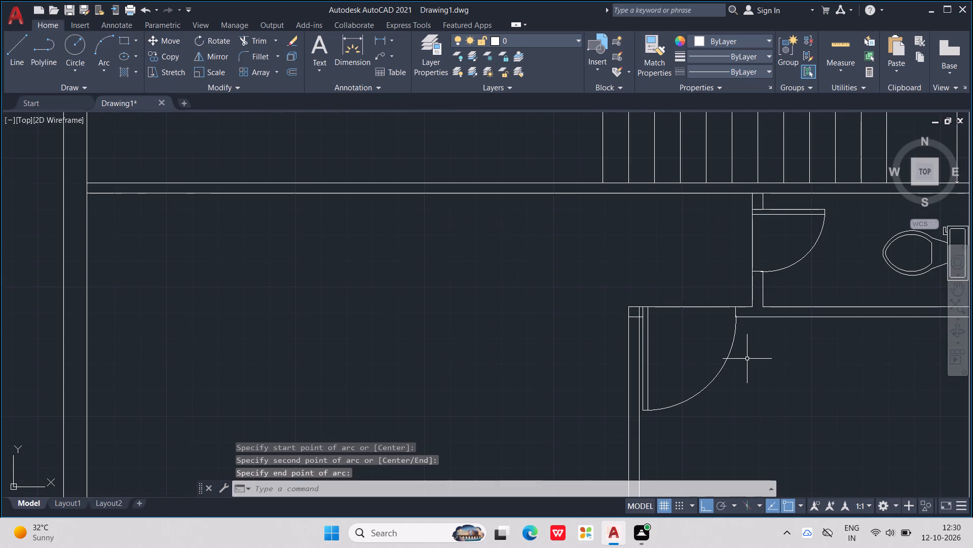
# Trim the short horizontal line between the two faces of the southeast room's west partition, near its north end.
pyautogui.scroll(3, 633, 329)
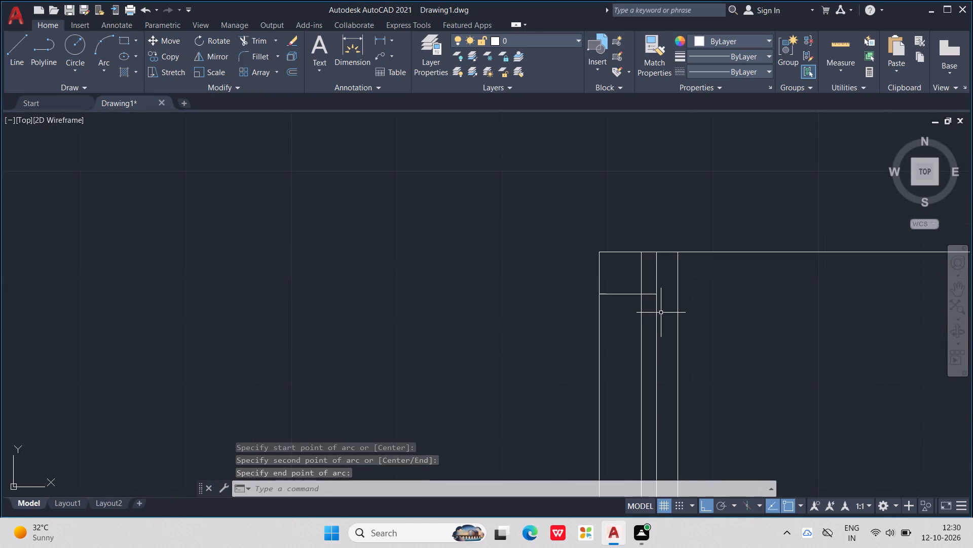
pyautogui.write('tr')
pyautogui.press('Return')
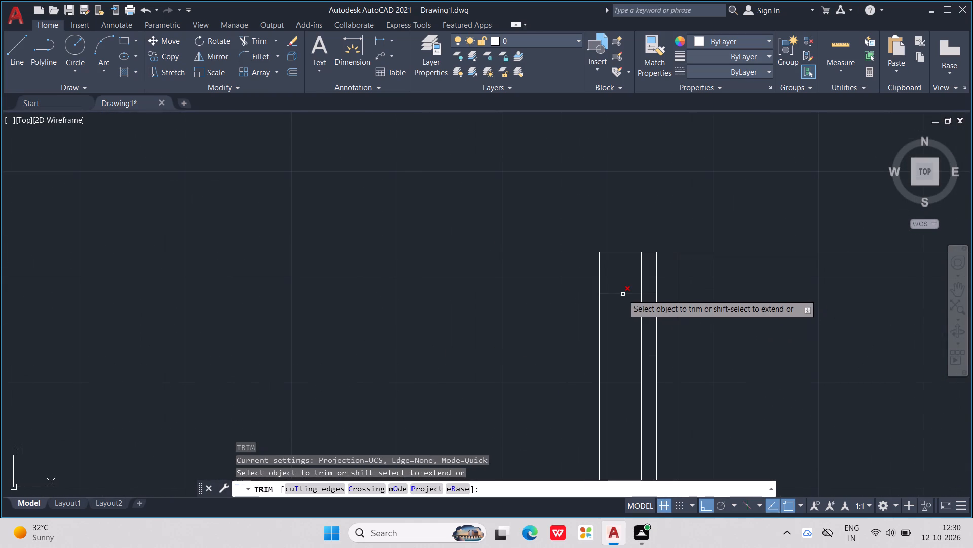
pyautogui.click(623, 294)
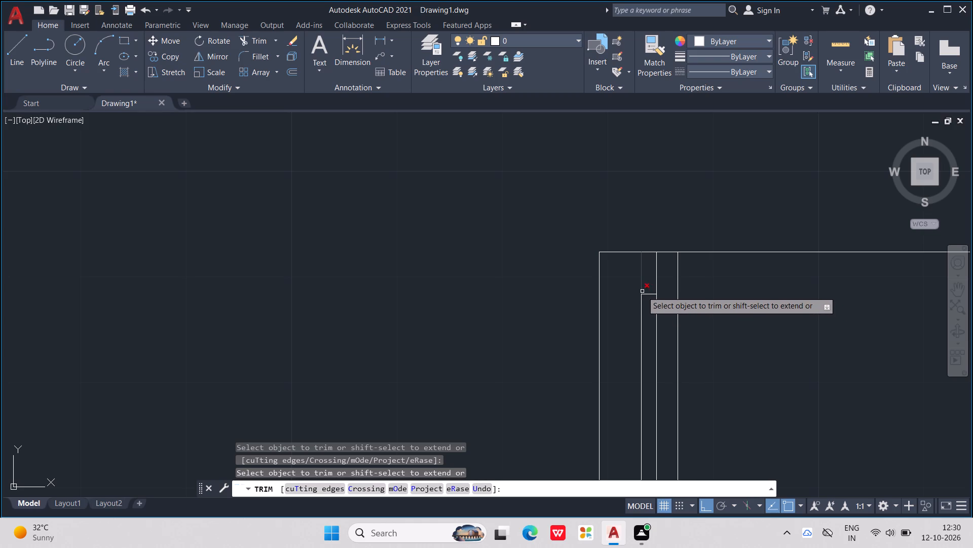
pyautogui.scroll(-1, 661, 298)
pyautogui.moveTo(662, 296); pyautogui.dragTo(660, 188, button='middle')
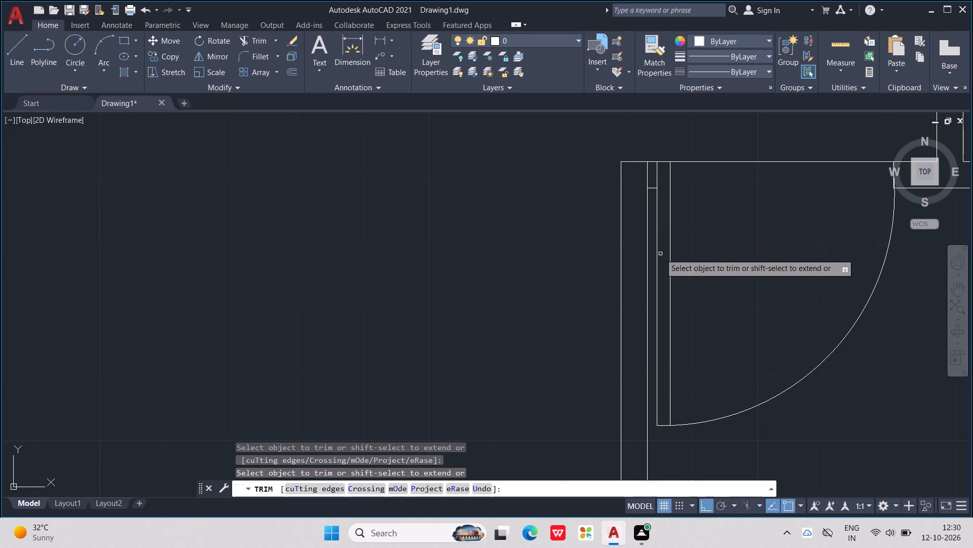
pyautogui.click(652, 185)
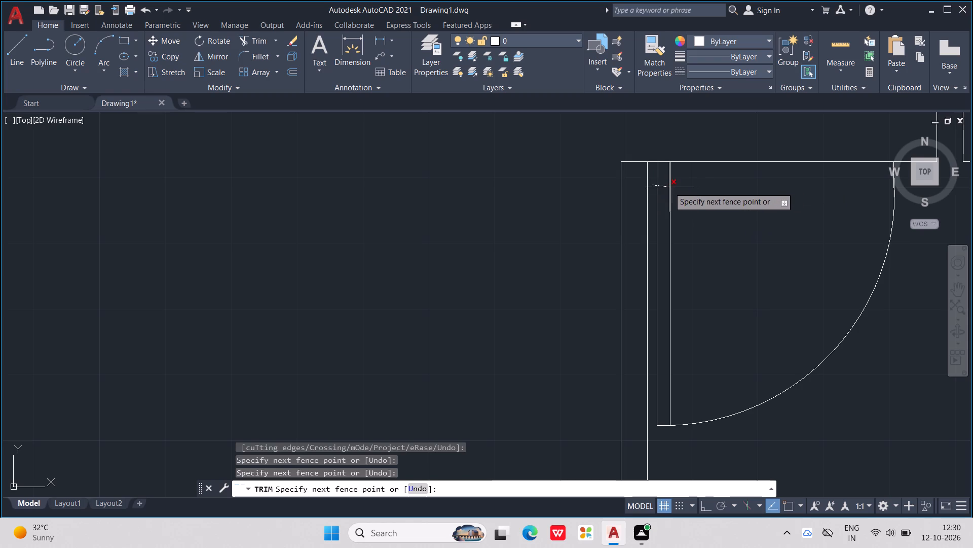
pyautogui.press('Escape')
pyautogui.scroll(2, 642, 177)
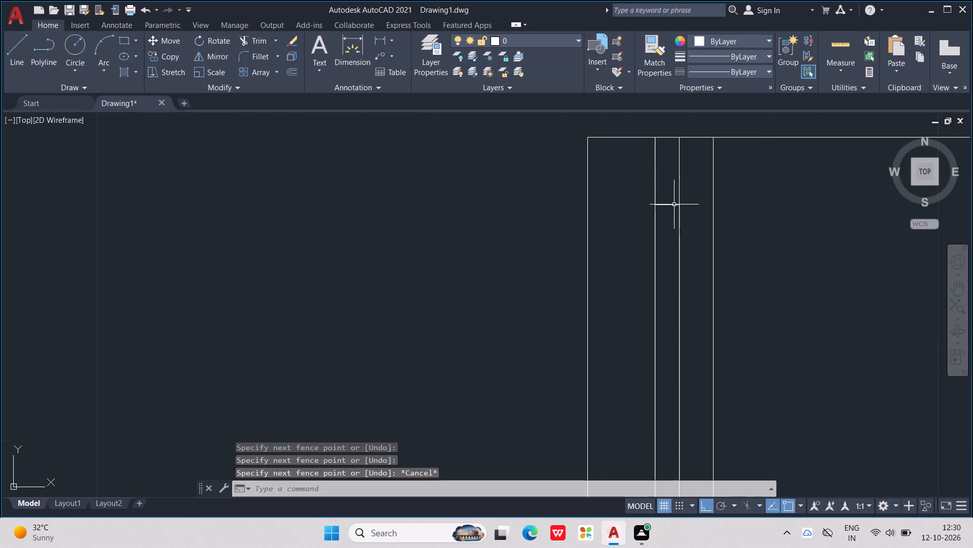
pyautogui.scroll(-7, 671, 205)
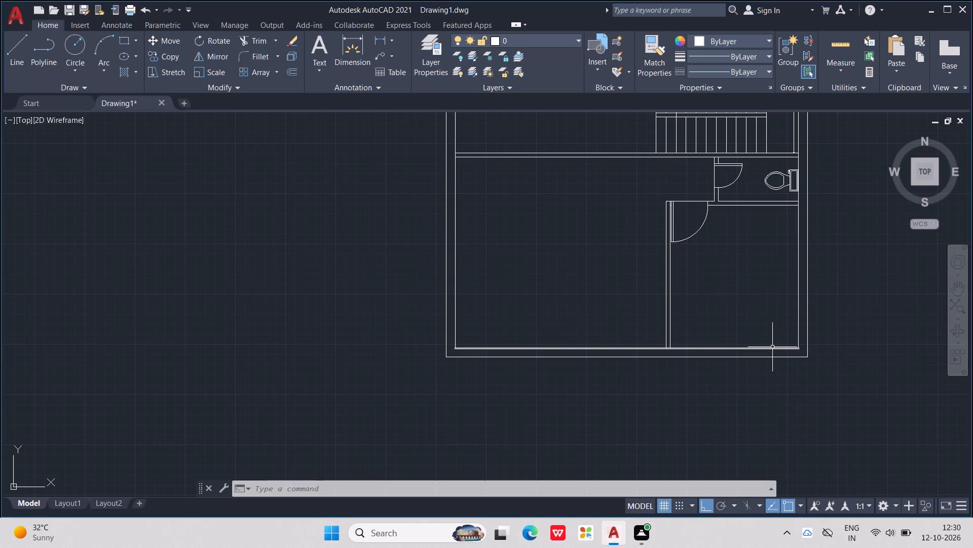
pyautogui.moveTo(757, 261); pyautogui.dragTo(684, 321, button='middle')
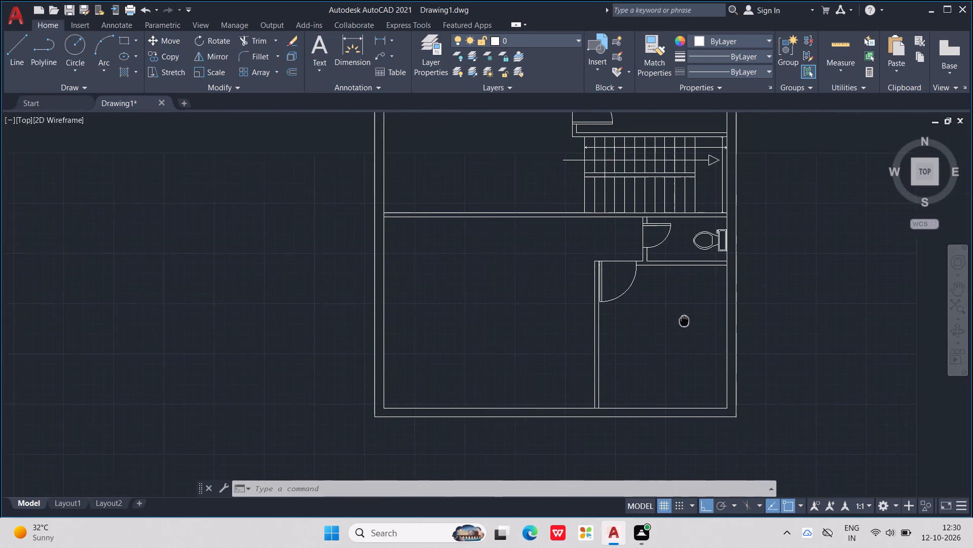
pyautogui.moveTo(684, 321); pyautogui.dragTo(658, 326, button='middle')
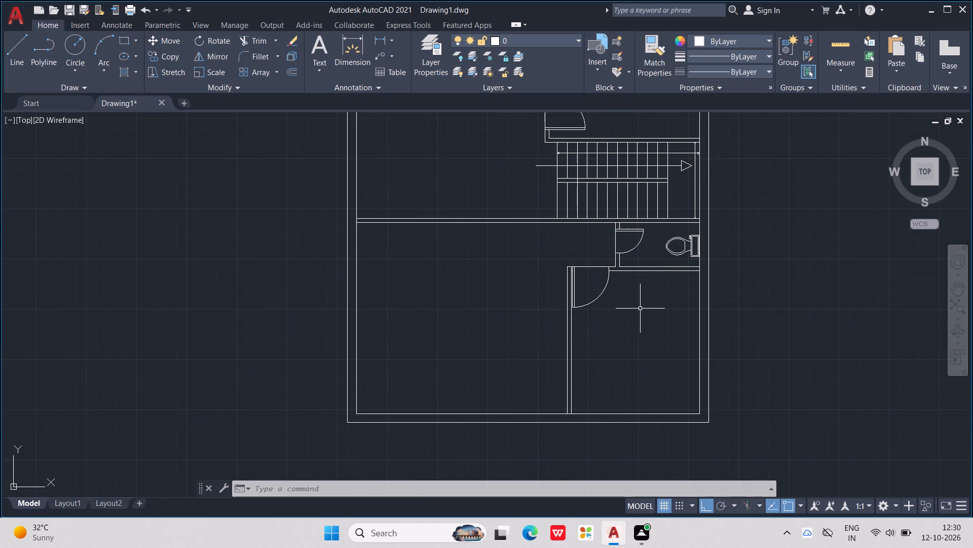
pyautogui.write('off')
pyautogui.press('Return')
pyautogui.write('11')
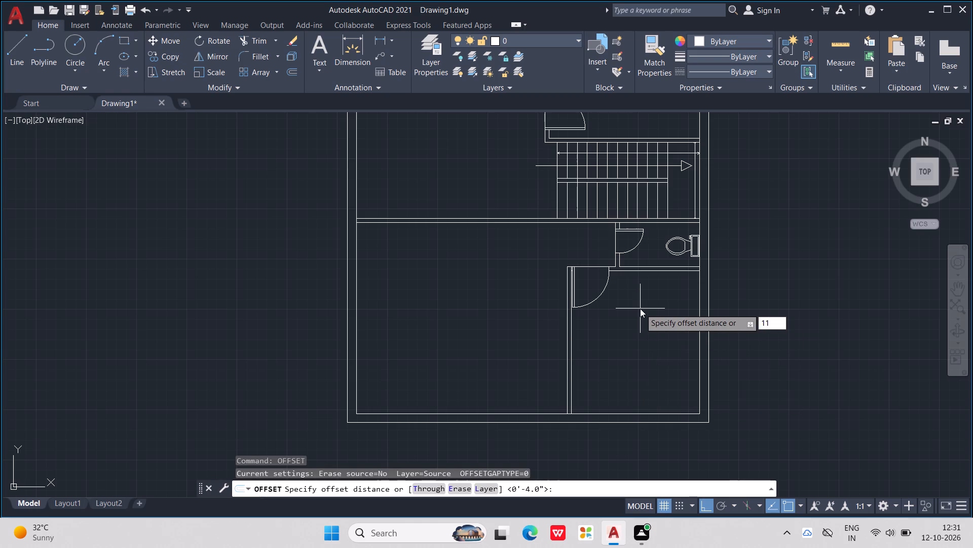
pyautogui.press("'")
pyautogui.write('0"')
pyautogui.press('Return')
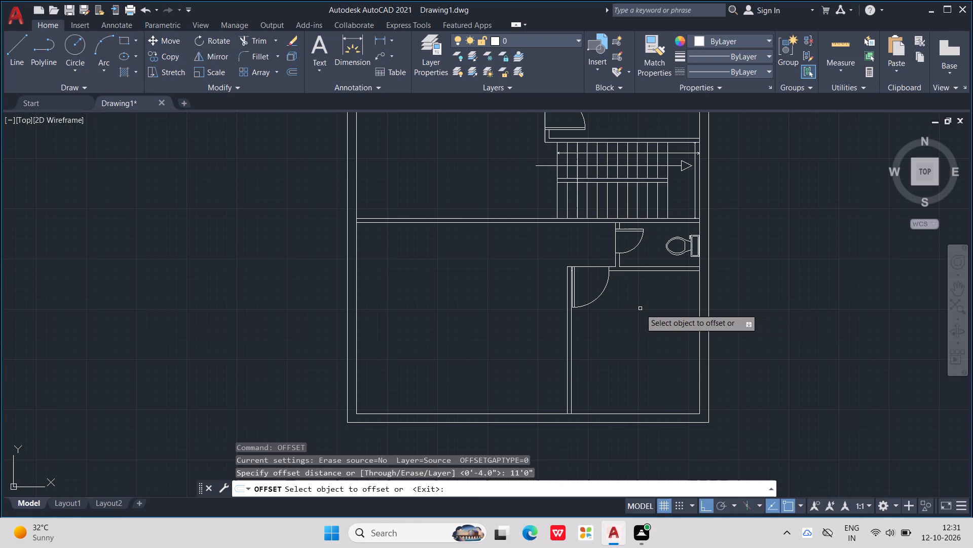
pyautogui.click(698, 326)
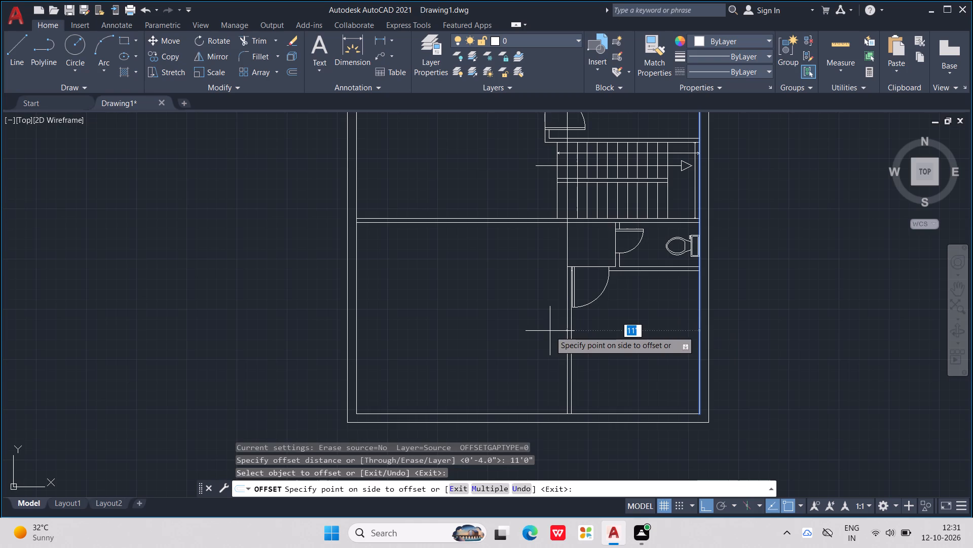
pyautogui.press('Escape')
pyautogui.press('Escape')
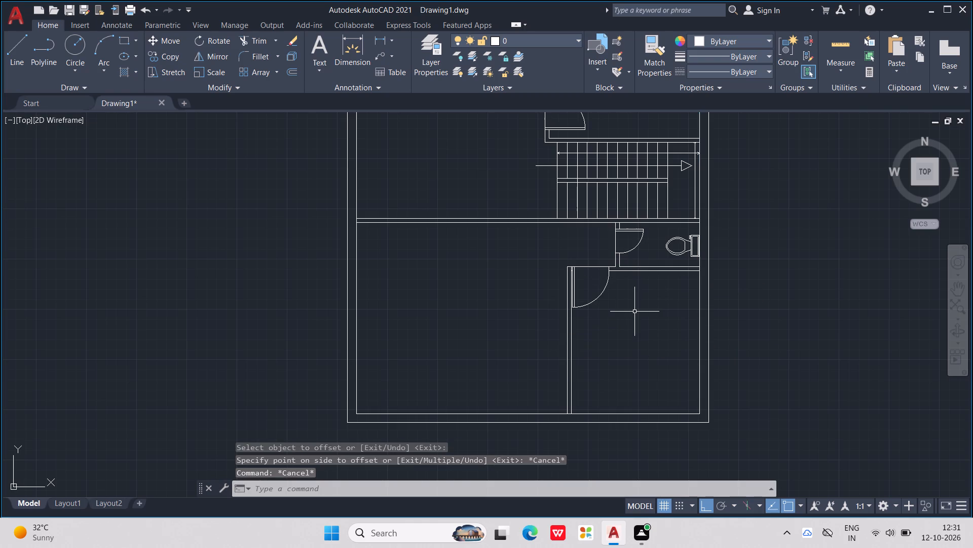
# Copy the double bed from the northeast bedroom and paste it into the southeast room, south of the new door.
pyautogui.scroll(-1, 423, 144)
pyautogui.moveTo(423, 144); pyautogui.dragTo(371, 512, button='middle')
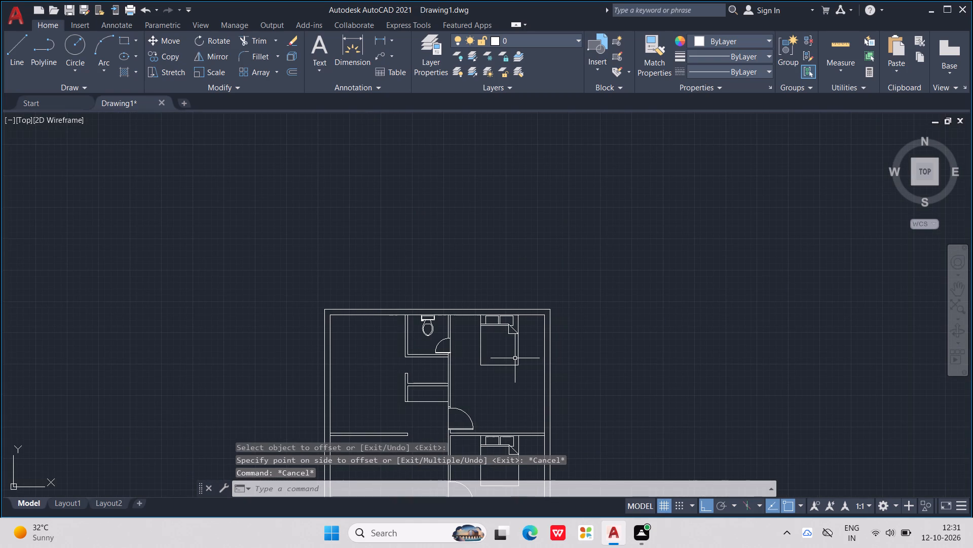
pyautogui.click(519, 364)
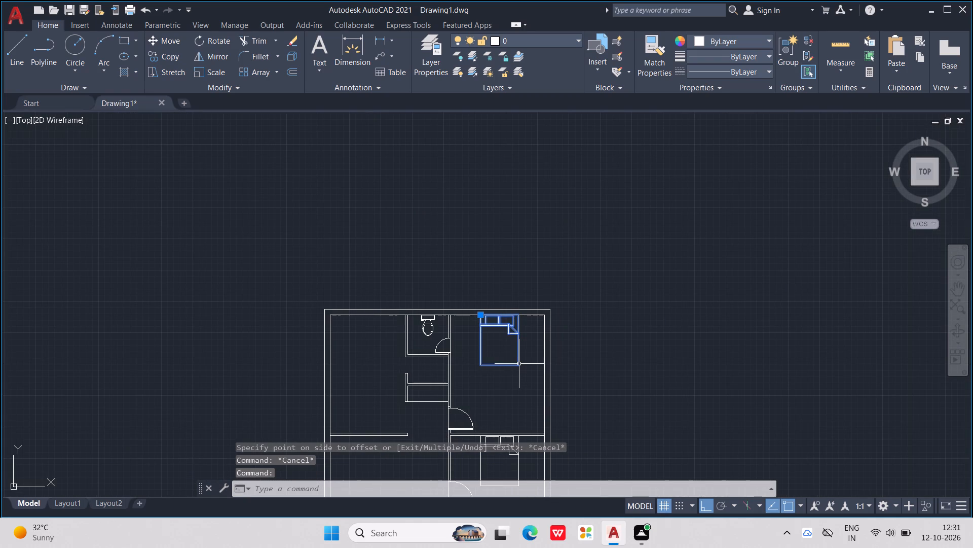
pyautogui.hotkey('ctrl', 'c')
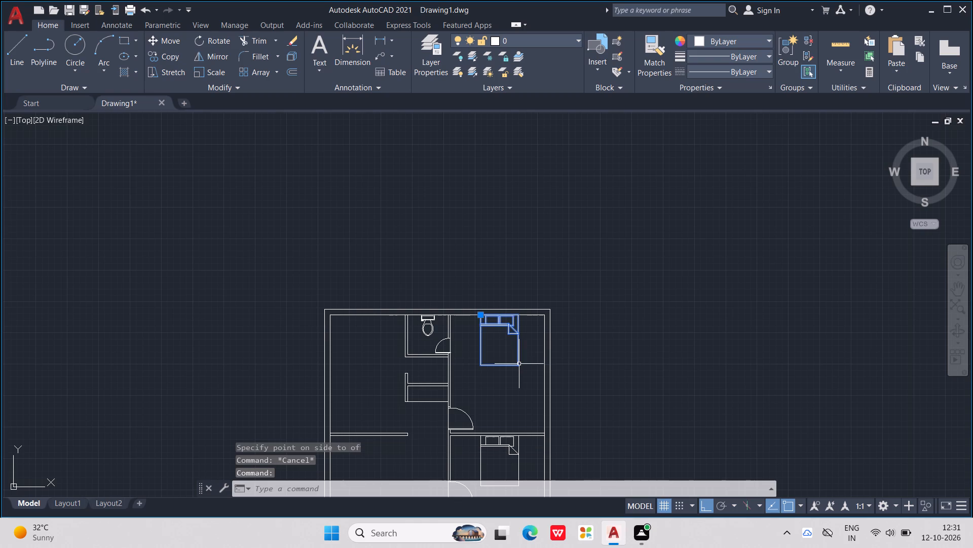
pyautogui.hotkey('ctrl', 'v')
pyautogui.moveTo(675, 396); pyautogui.dragTo(560, 0, button='middle')
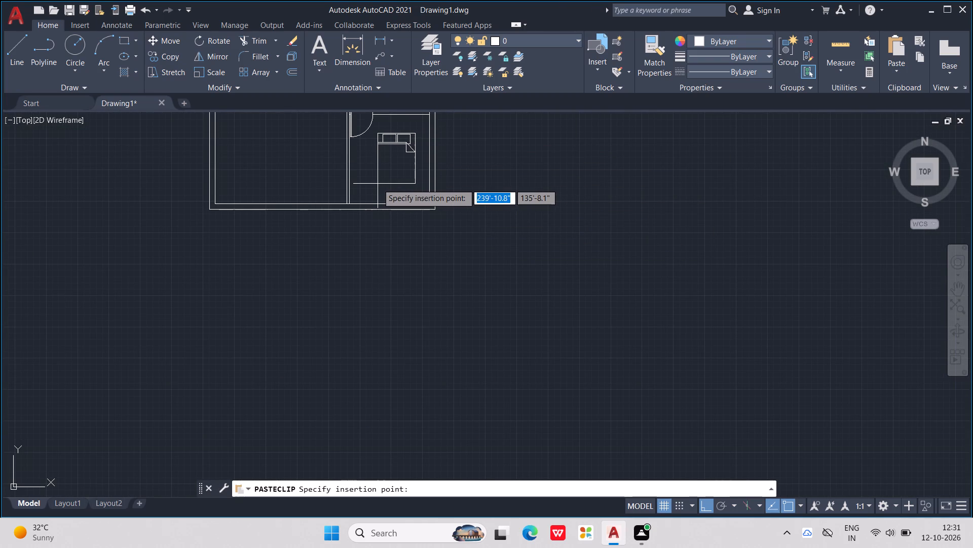
pyautogui.click(372, 184)
pyautogui.press('Escape')
pyautogui.press('Escape')
pyautogui.press('Escape')
pyautogui.press('Escape')
pyautogui.press('r')
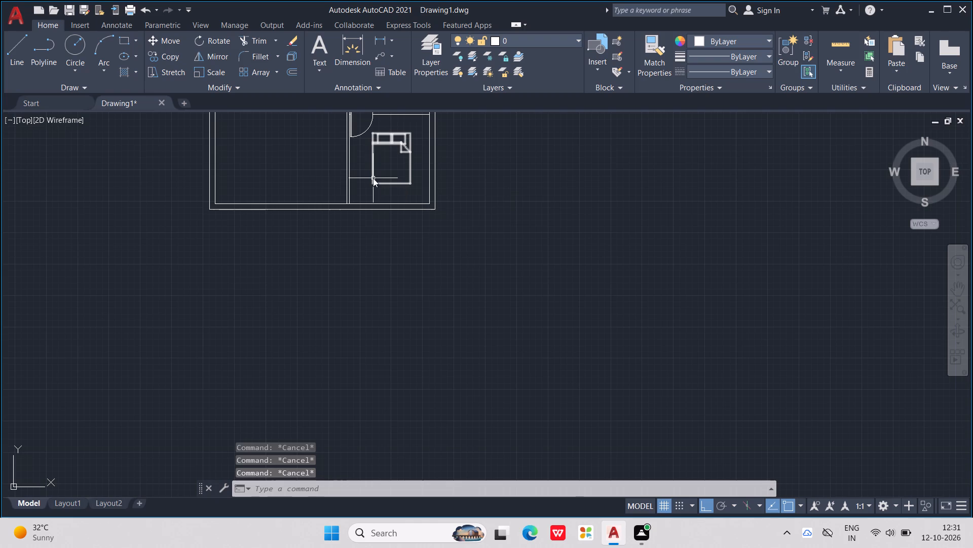
pyautogui.press('Escape')
pyautogui.press('Escape')
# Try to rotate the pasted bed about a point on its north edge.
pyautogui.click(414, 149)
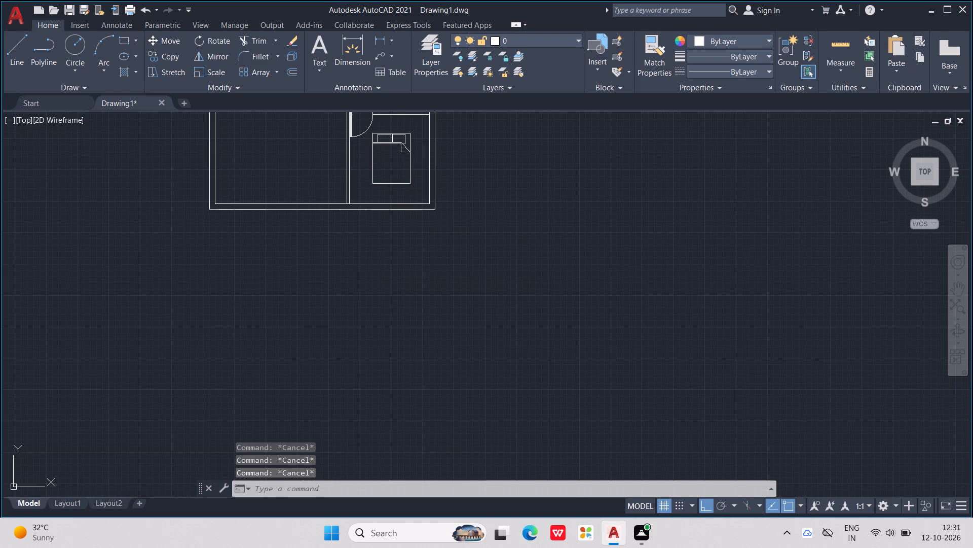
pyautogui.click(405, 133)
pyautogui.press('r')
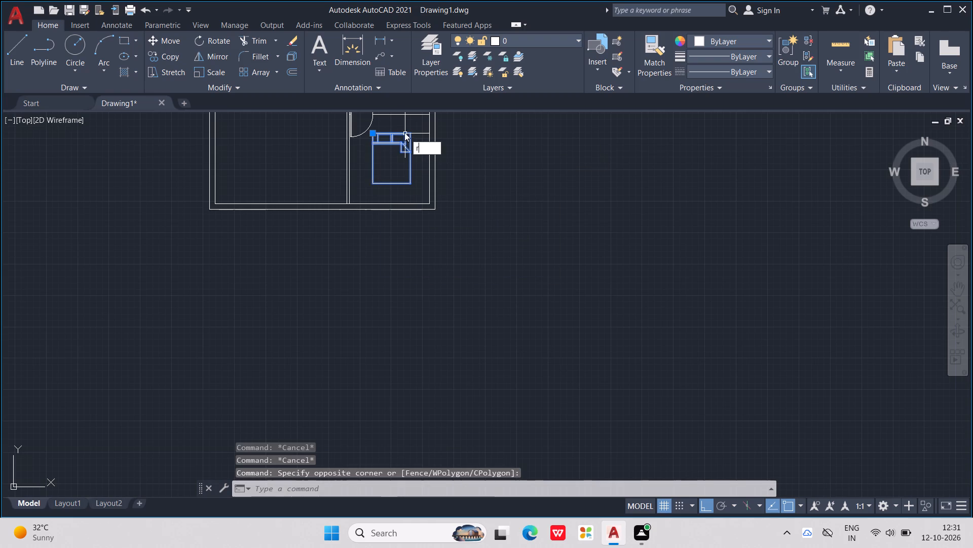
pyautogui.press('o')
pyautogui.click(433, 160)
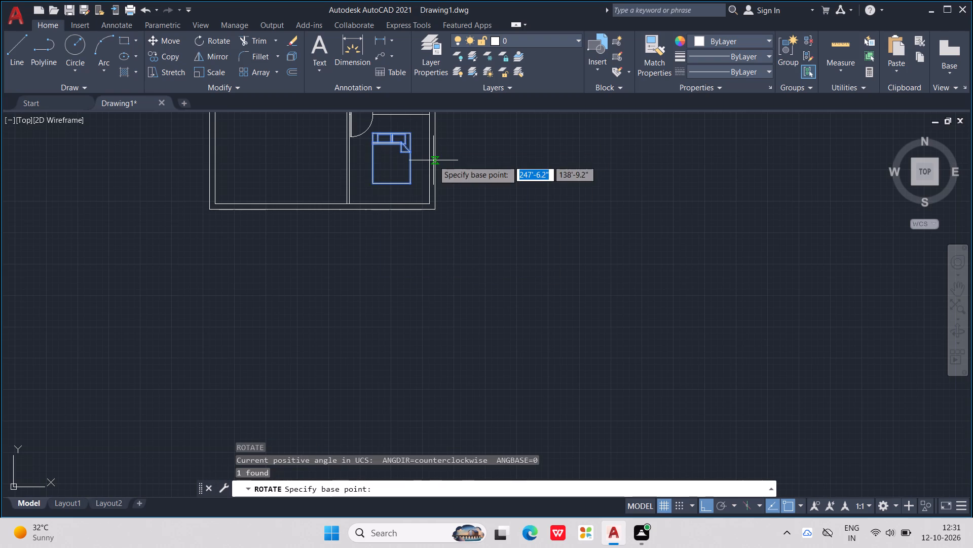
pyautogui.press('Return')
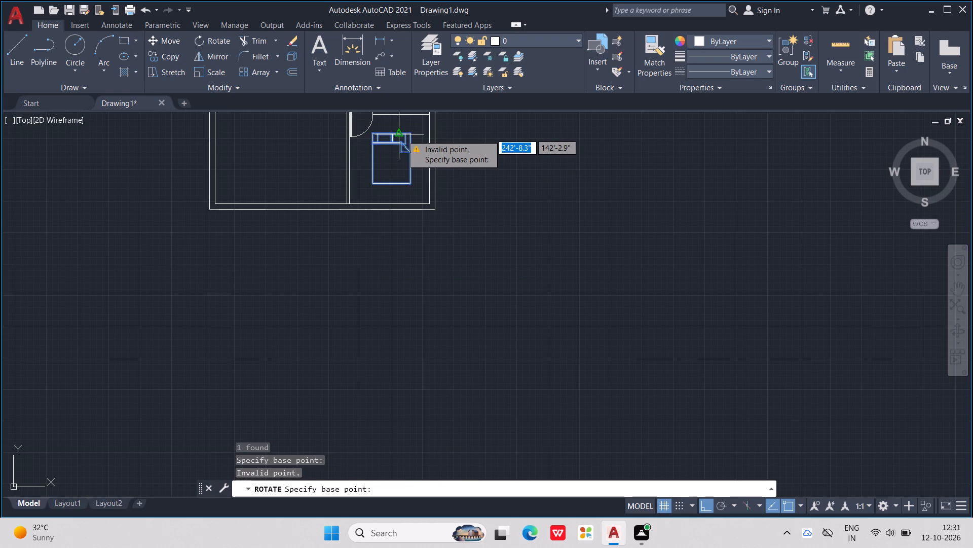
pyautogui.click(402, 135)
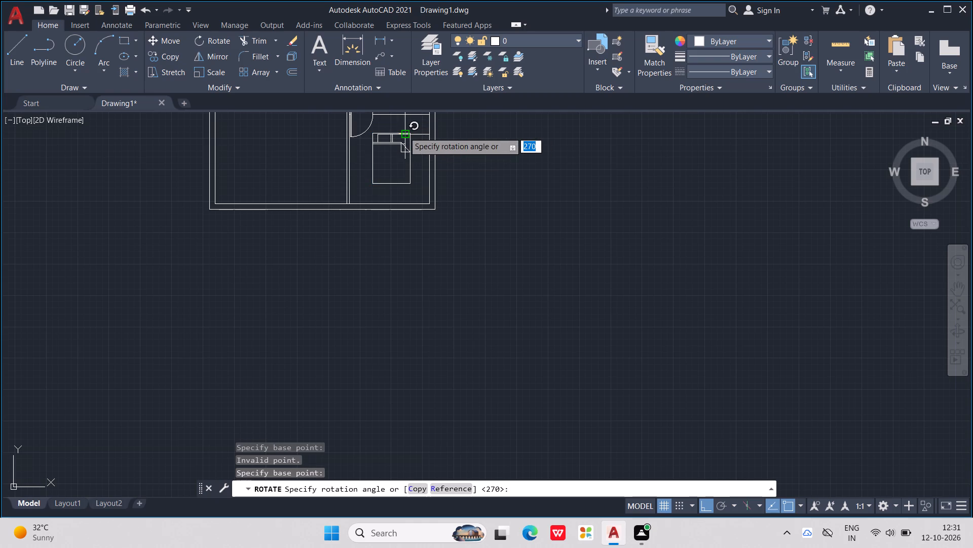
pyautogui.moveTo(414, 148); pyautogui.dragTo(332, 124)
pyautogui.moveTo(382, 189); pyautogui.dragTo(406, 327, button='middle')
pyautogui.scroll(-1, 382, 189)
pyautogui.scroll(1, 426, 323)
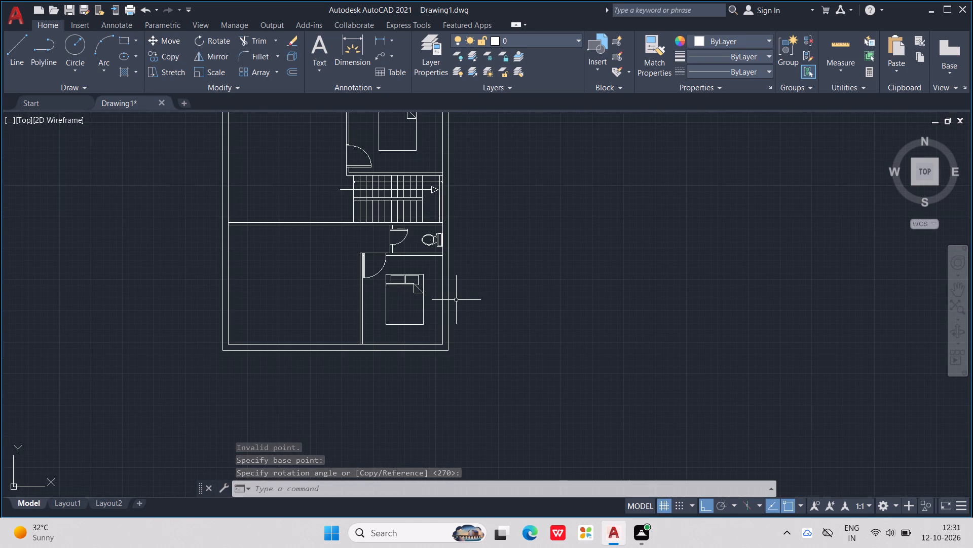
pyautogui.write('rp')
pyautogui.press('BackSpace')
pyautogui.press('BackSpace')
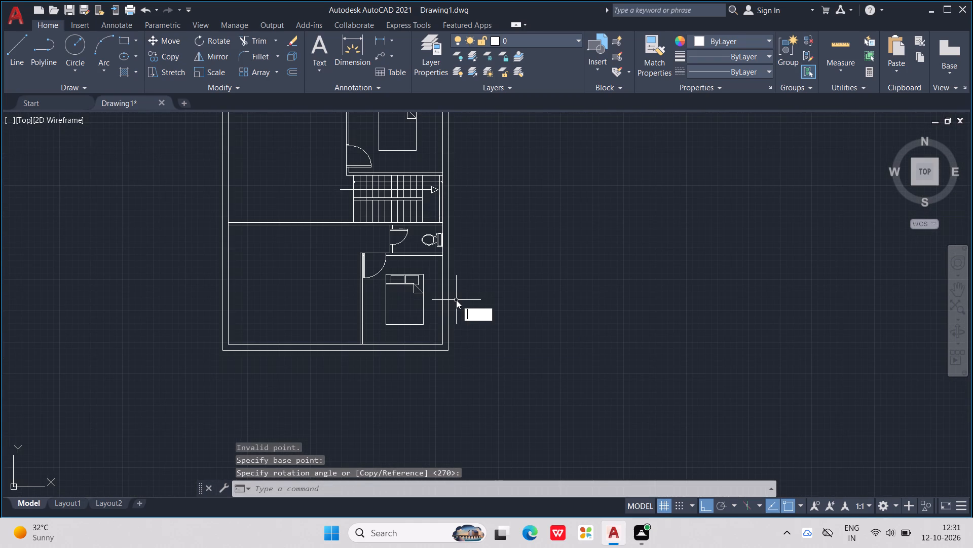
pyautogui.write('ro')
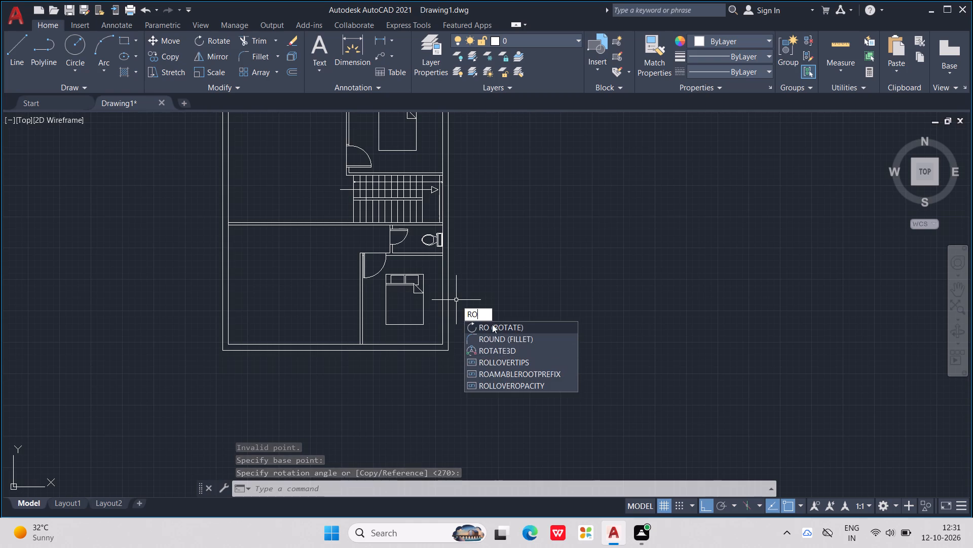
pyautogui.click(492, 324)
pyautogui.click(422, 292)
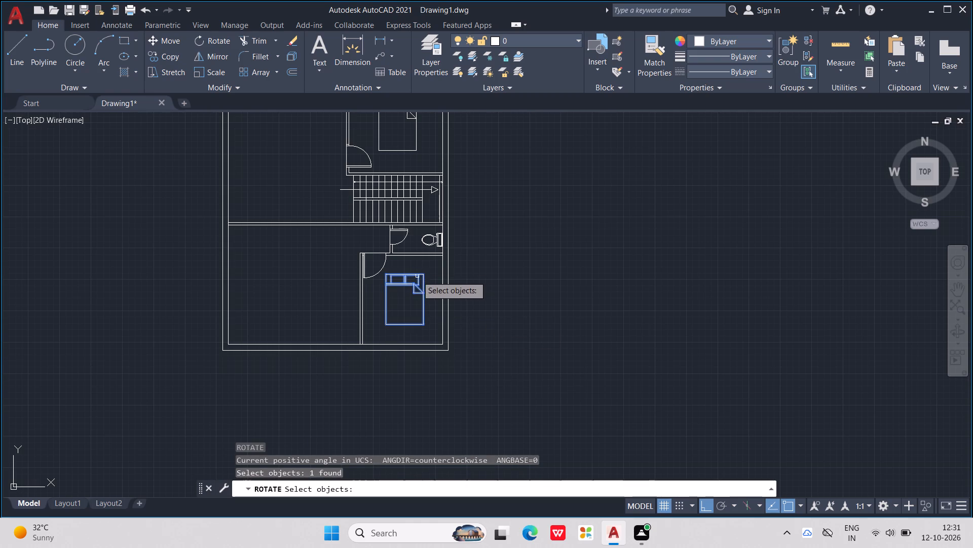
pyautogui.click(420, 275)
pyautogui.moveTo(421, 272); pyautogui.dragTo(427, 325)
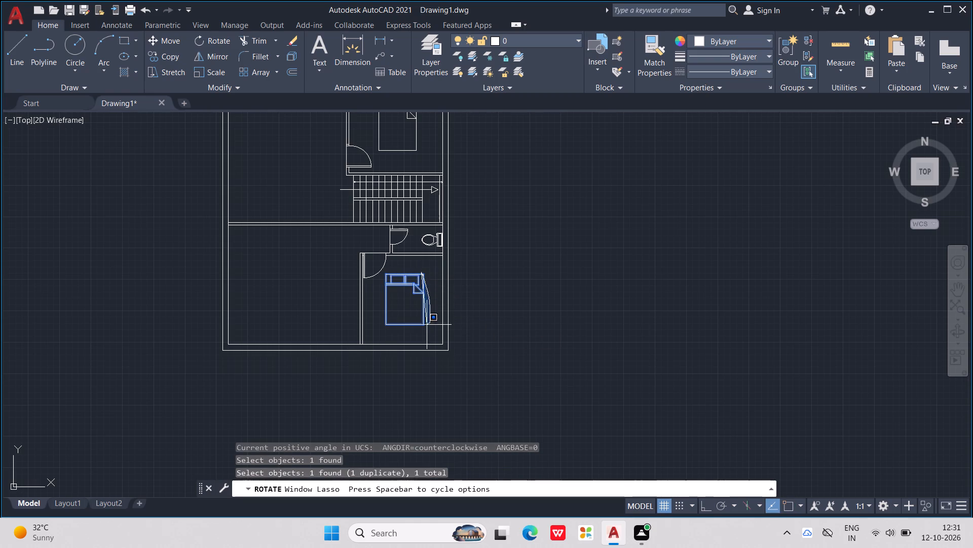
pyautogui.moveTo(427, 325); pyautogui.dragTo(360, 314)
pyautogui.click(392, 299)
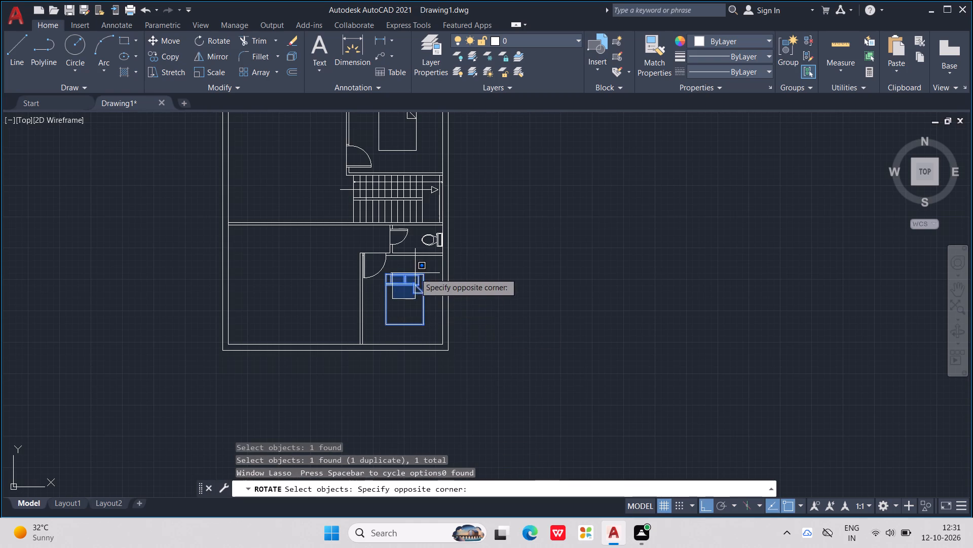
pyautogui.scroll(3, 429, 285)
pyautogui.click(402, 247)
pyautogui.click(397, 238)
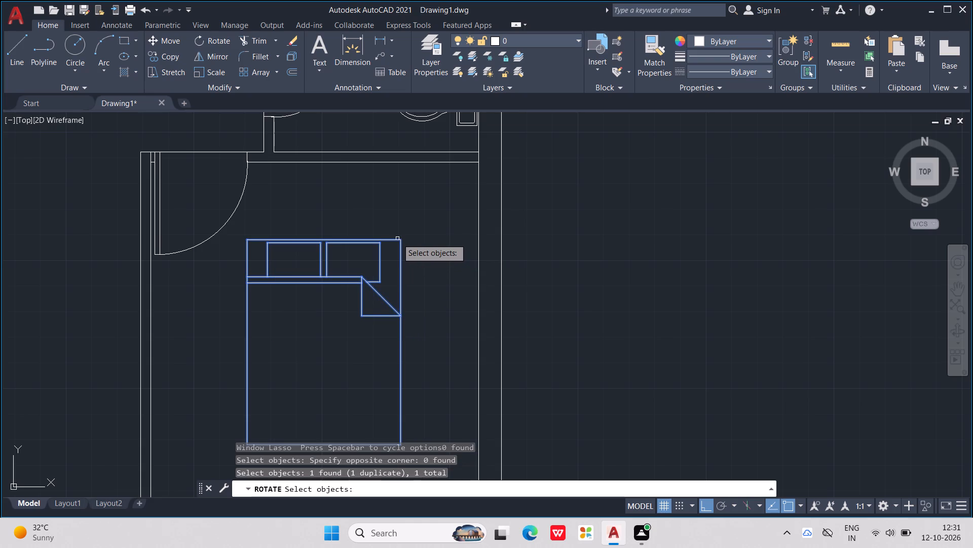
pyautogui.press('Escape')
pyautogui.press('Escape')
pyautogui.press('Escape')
# Rotate the southeast room's bed a quarter turn clockwise about its northeast corner, so its pillows lie along the east side.
pyautogui.click(395, 246)
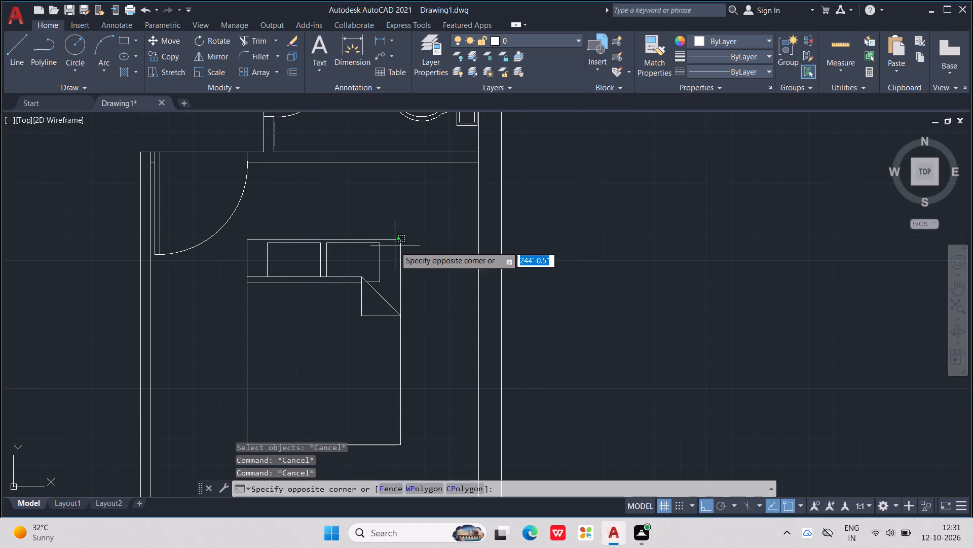
pyautogui.click(398, 243)
pyautogui.click(402, 241)
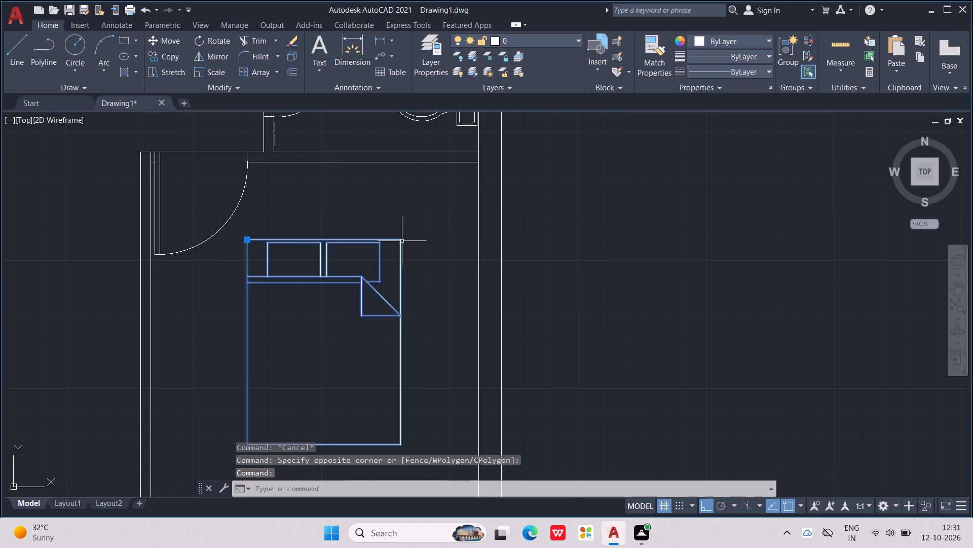
pyautogui.write('ro')
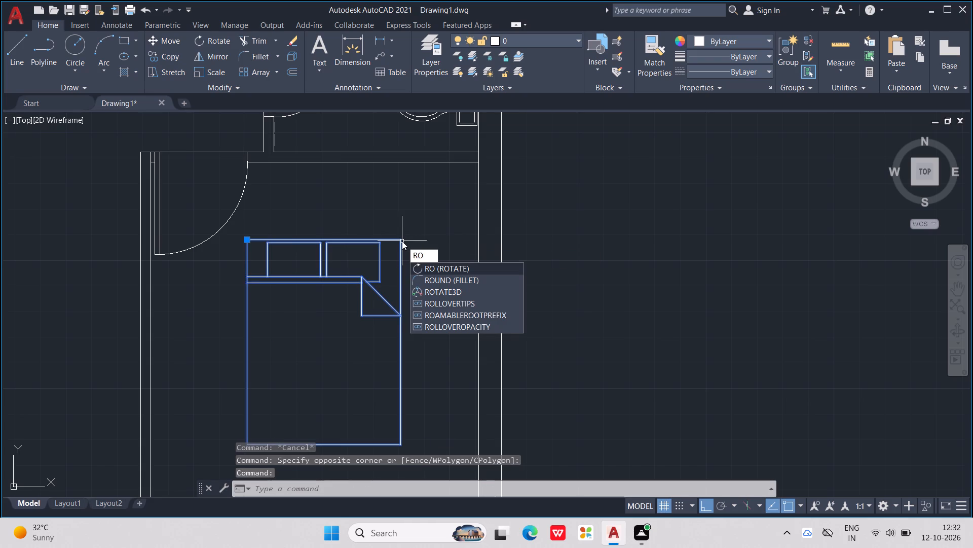
pyautogui.click(427, 269)
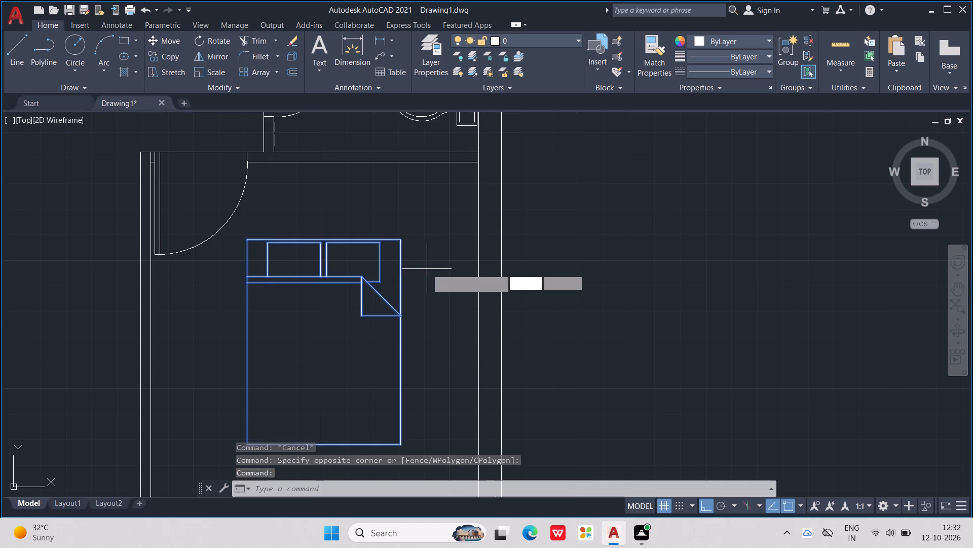
pyautogui.click(401, 237)
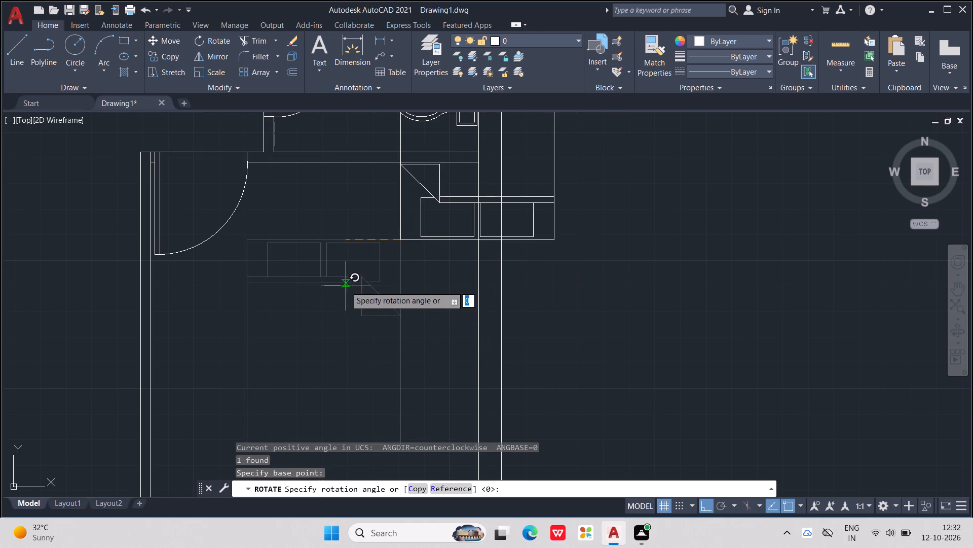
pyautogui.click(434, 321)
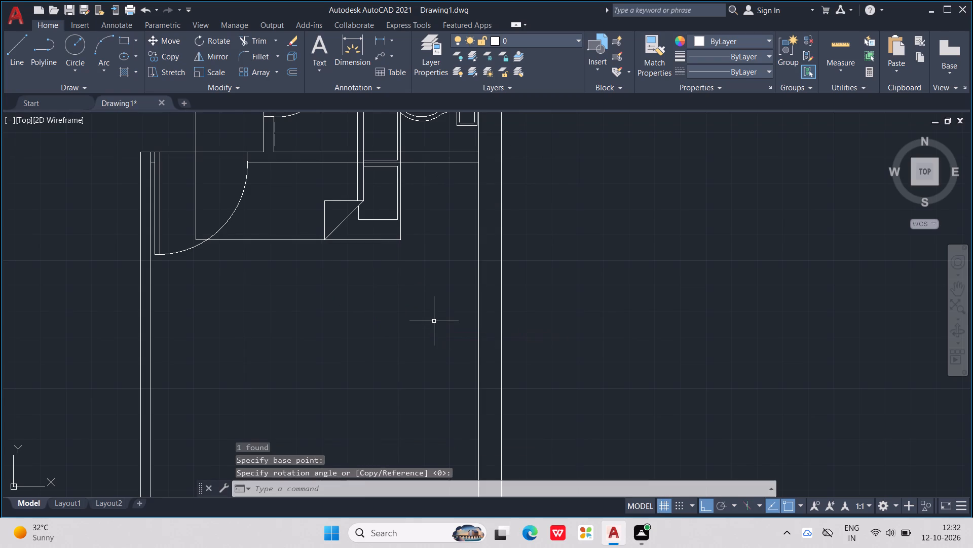
pyautogui.scroll(-2, 434, 319)
pyautogui.press('Escape')
pyautogui.press('Escape')
pyautogui.press('Escape')
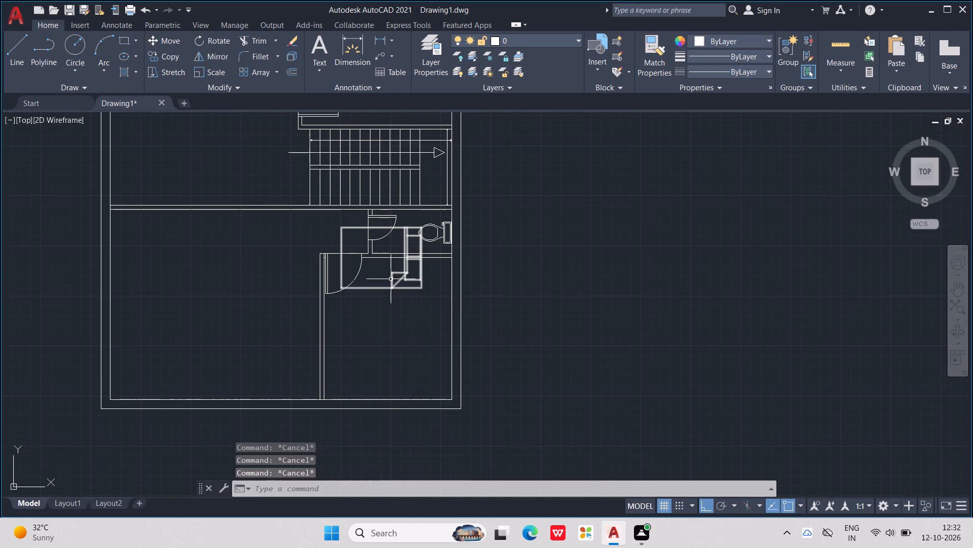
# Move the rotated bed southeast, clear of the bathroom and door swing, with its head end at the east exterior wall.
pyautogui.press('m')
pyautogui.press('o')
pyautogui.write('ve')
pyautogui.press('Return')
pyautogui.moveTo(392, 287); pyautogui.dragTo(408, 327)
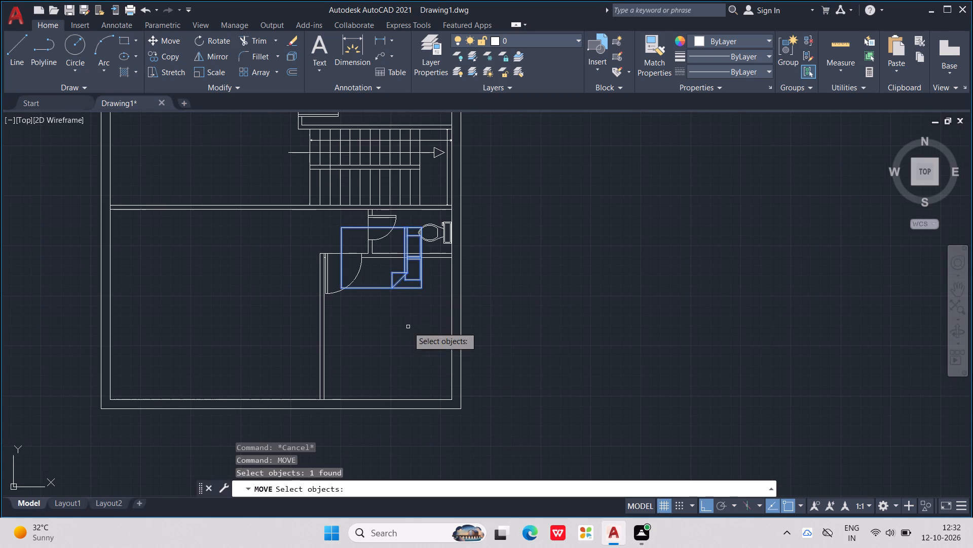
pyautogui.moveTo(408, 327); pyautogui.dragTo(420, 359)
pyautogui.press('Return')
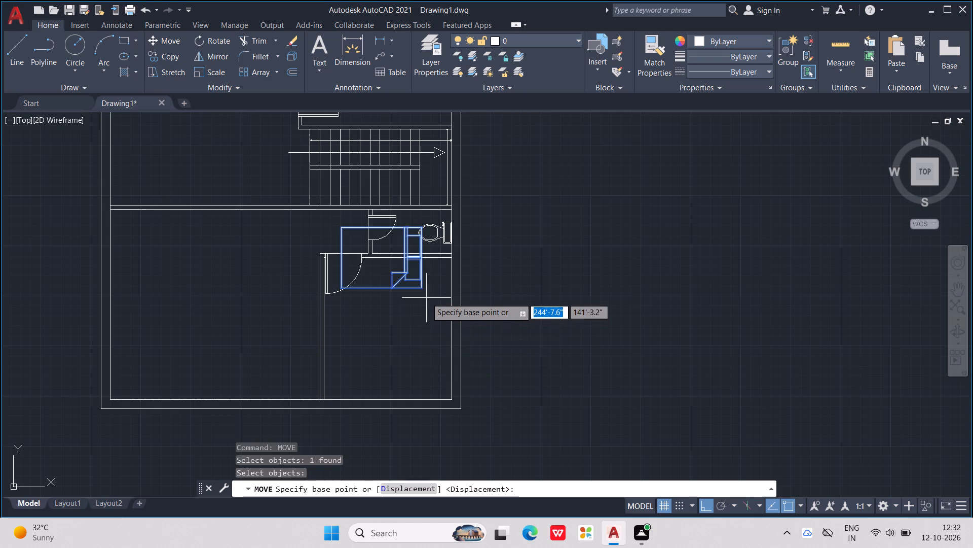
pyautogui.moveTo(419, 290); pyautogui.dragTo(433, 339)
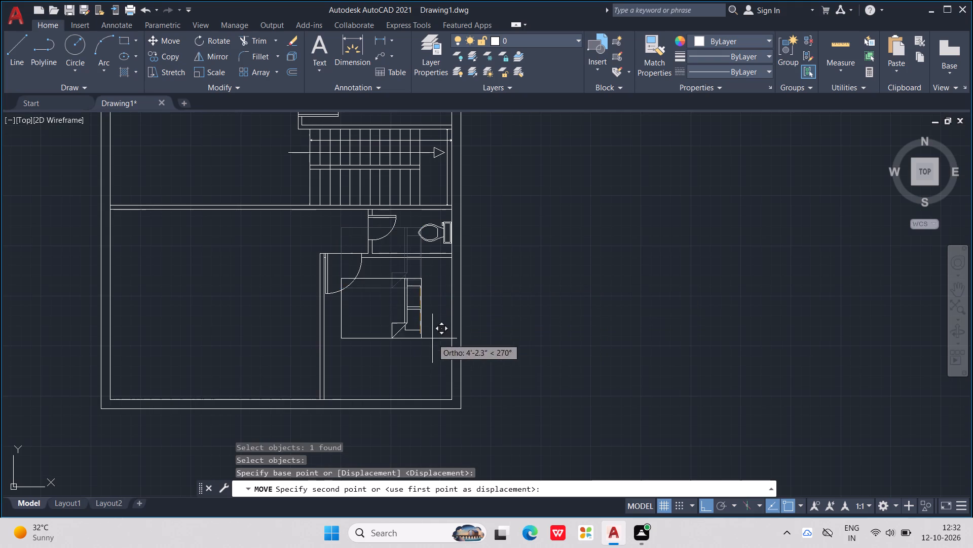
pyautogui.moveTo(433, 339); pyautogui.dragTo(457, 359)
pyautogui.click(457, 359)
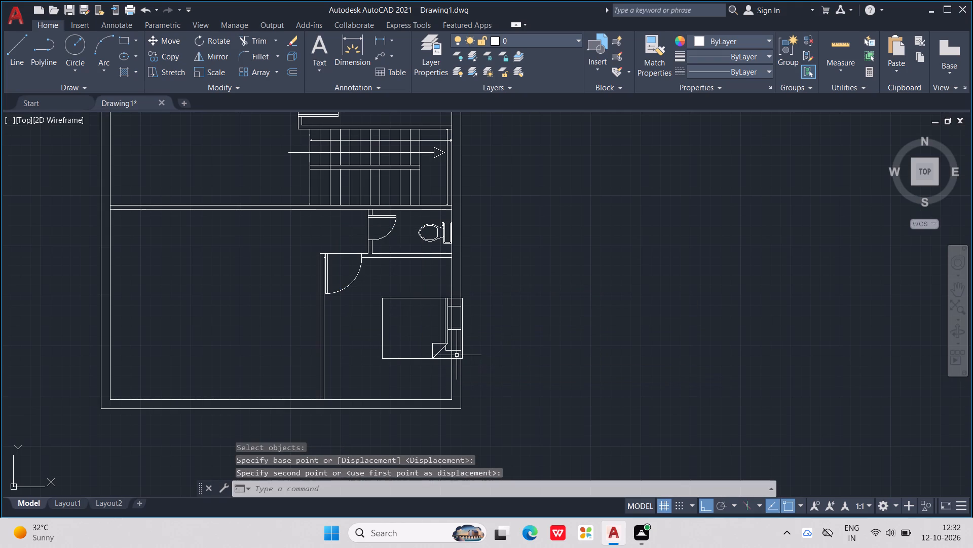
# Move the bed about 1 foot west so its head end sits just inside the east wall's inner face.
pyautogui.press('Escape')
pyautogui.click(429, 358)
pyautogui.press('m')
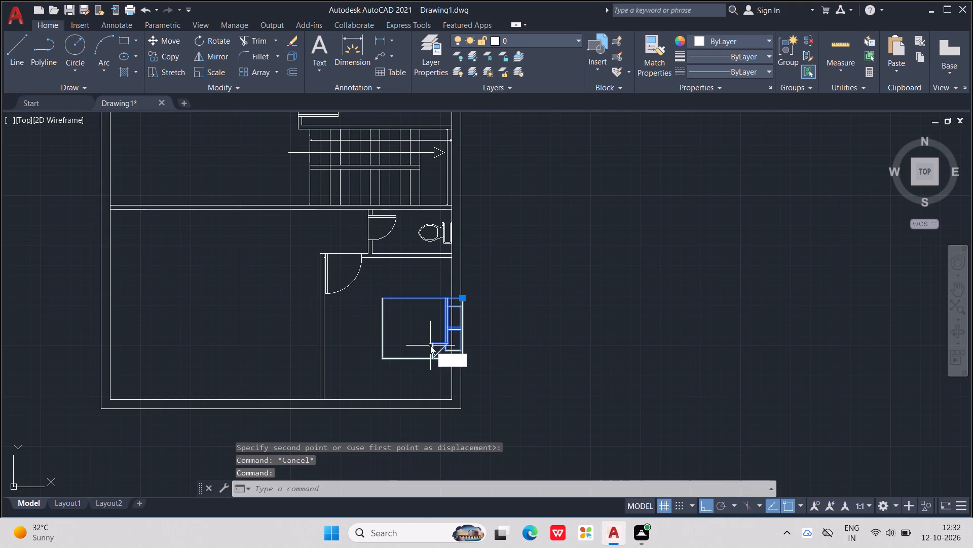
pyautogui.press('o')
pyautogui.write('ve')
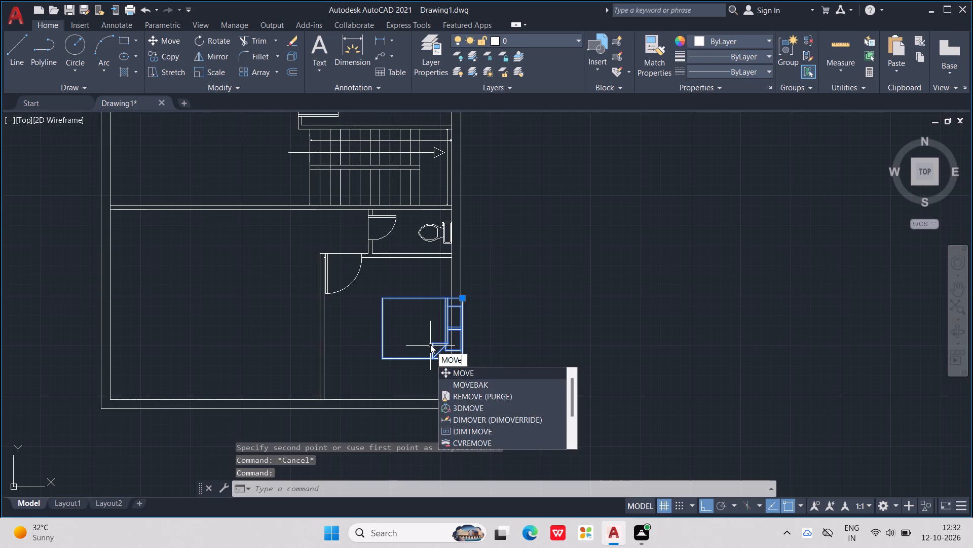
pyautogui.press('Return')
pyautogui.moveTo(385, 360); pyautogui.dragTo(372, 351)
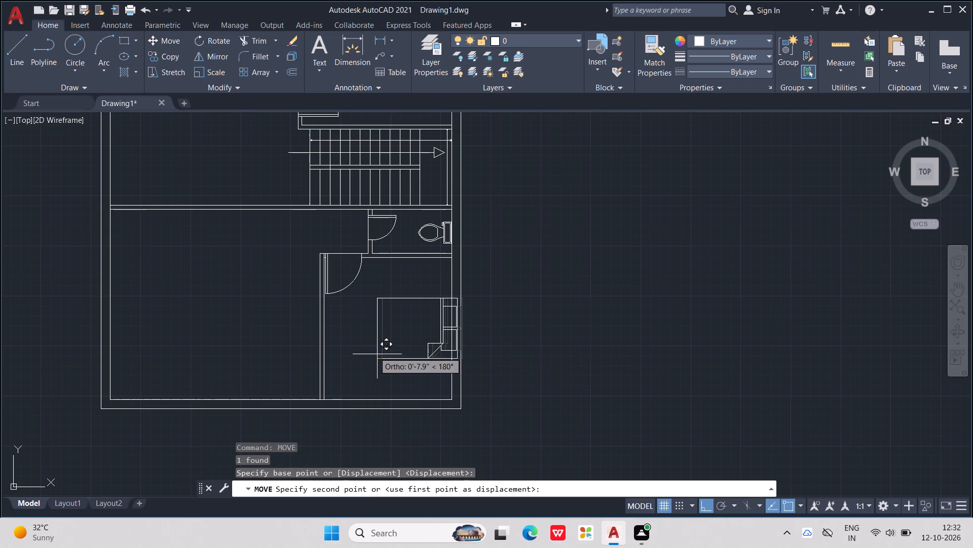
pyautogui.moveTo(372, 351); pyautogui.dragTo(368, 347)
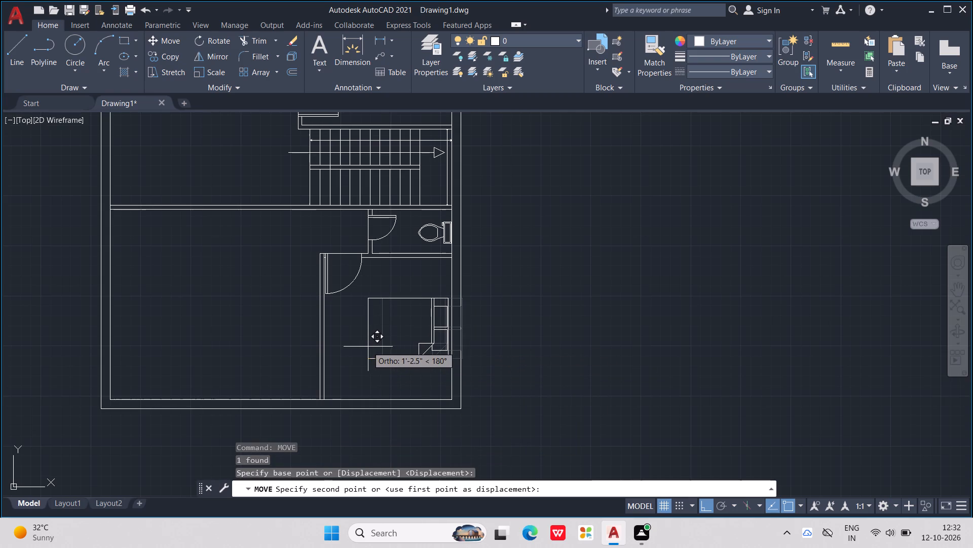
pyautogui.moveTo(368, 347); pyautogui.dragTo(369, 348)
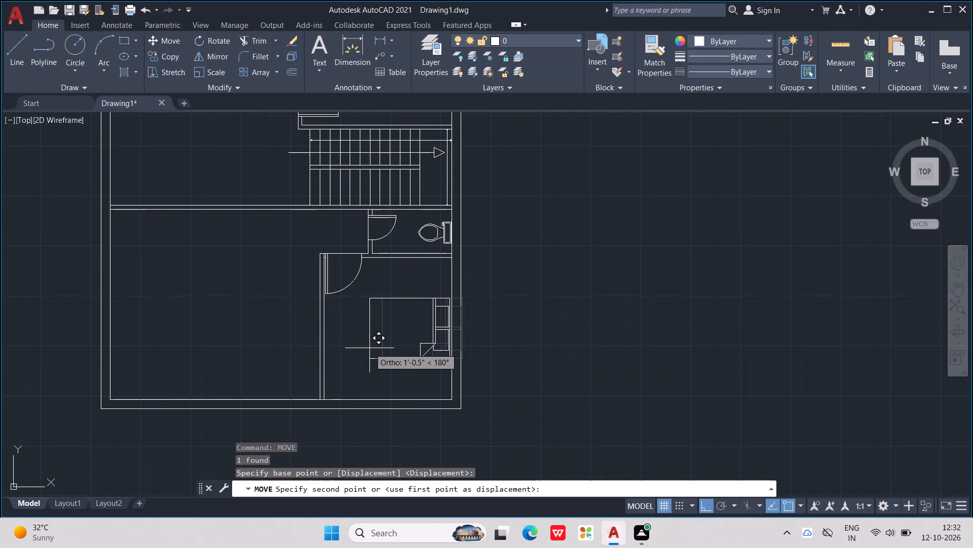
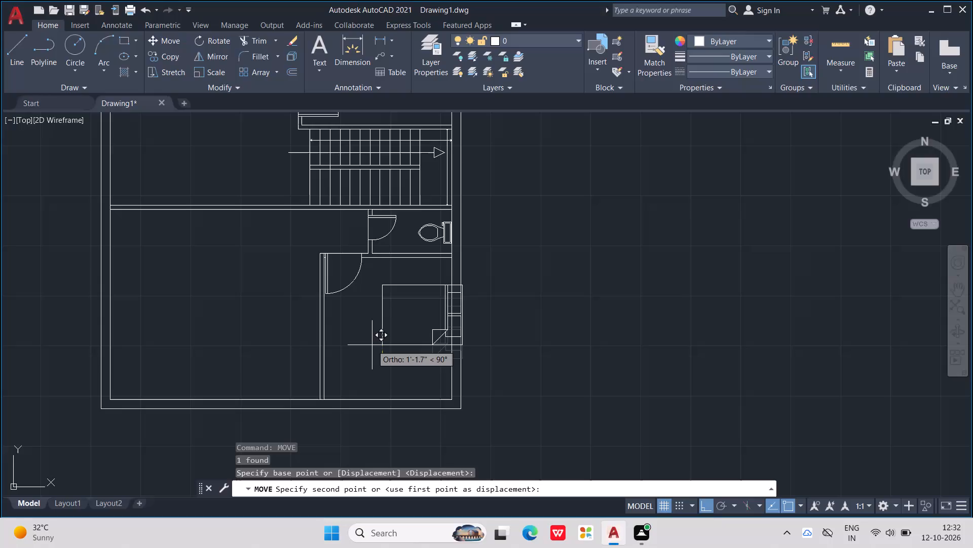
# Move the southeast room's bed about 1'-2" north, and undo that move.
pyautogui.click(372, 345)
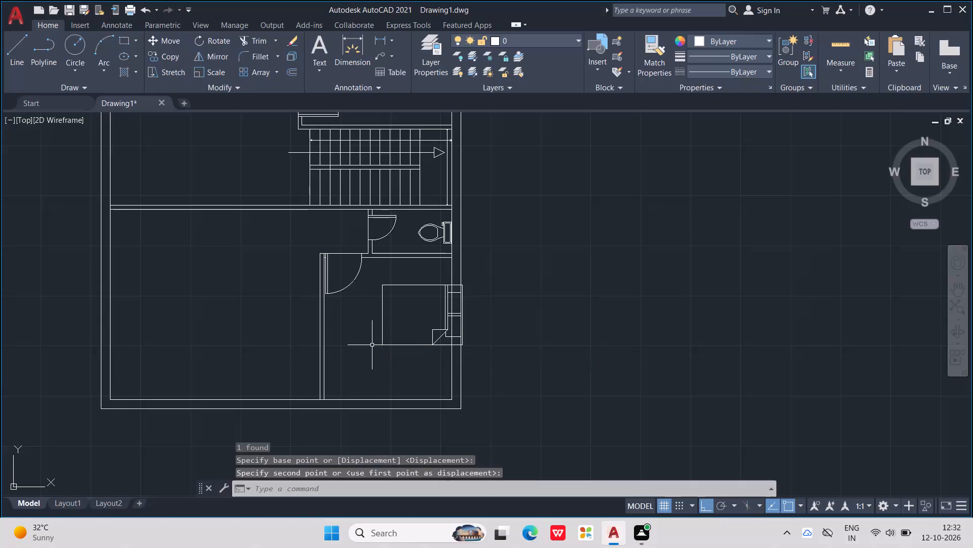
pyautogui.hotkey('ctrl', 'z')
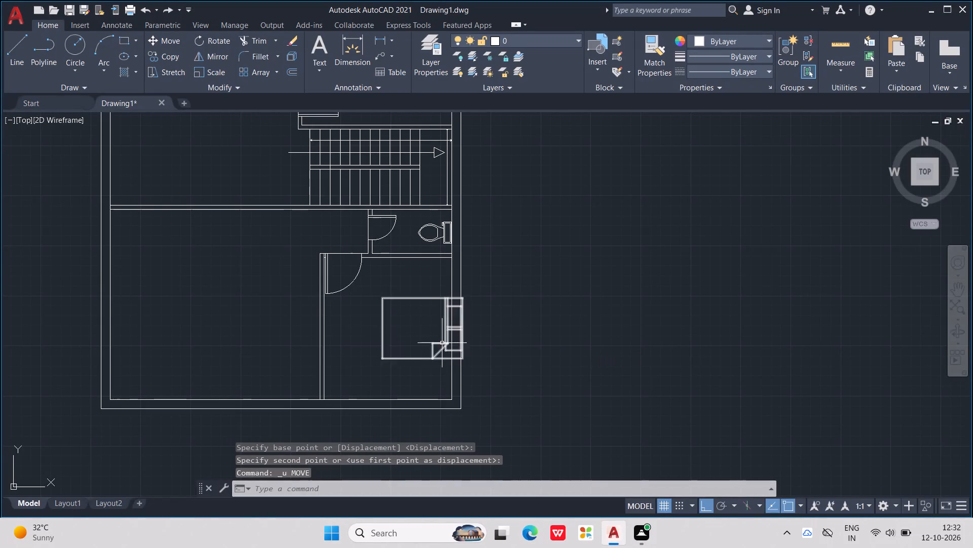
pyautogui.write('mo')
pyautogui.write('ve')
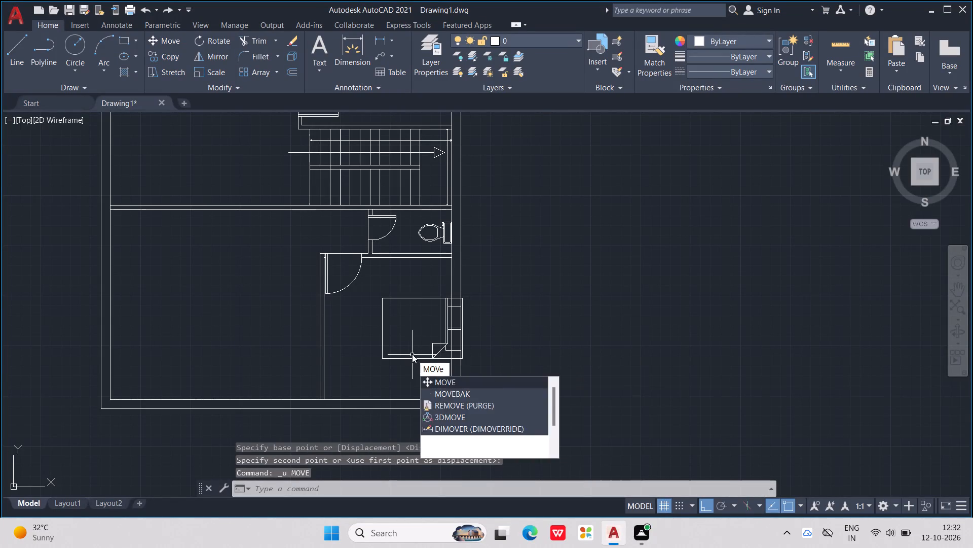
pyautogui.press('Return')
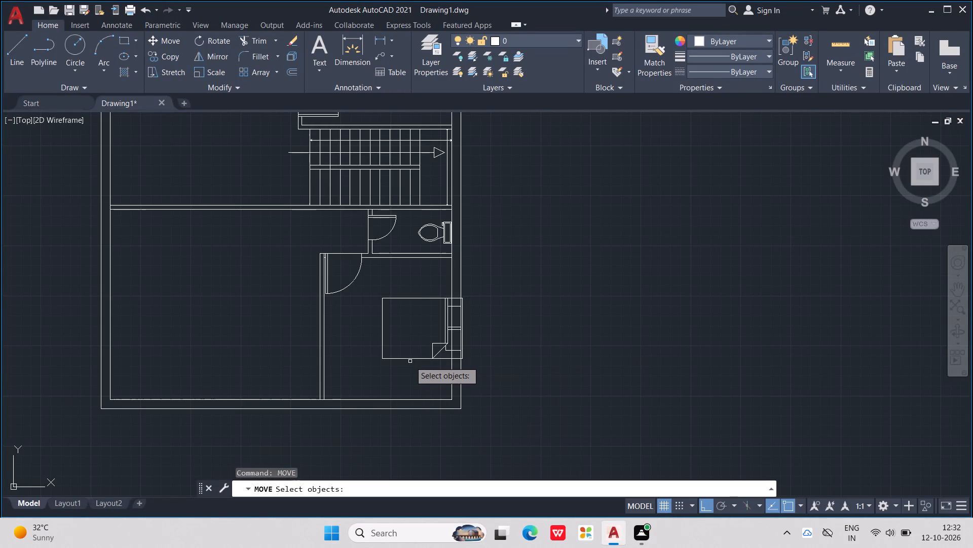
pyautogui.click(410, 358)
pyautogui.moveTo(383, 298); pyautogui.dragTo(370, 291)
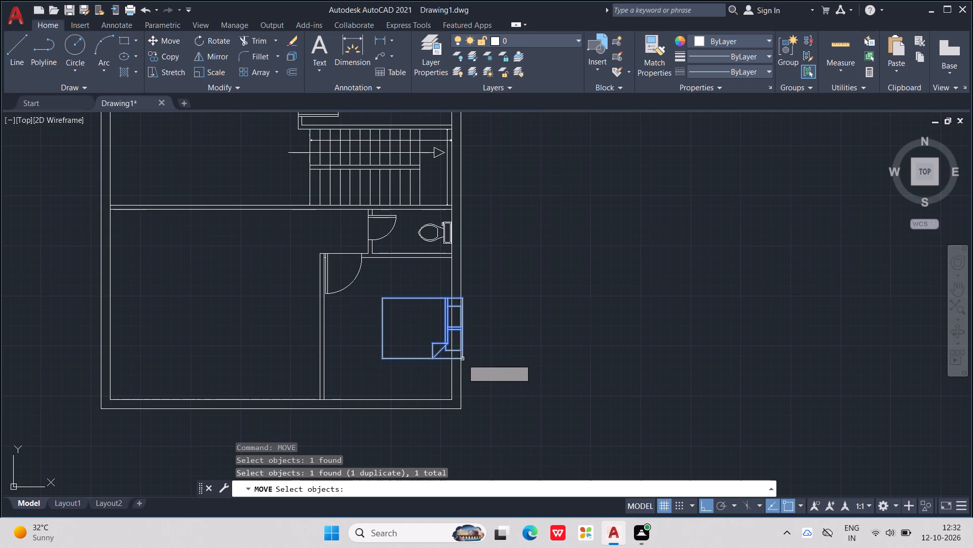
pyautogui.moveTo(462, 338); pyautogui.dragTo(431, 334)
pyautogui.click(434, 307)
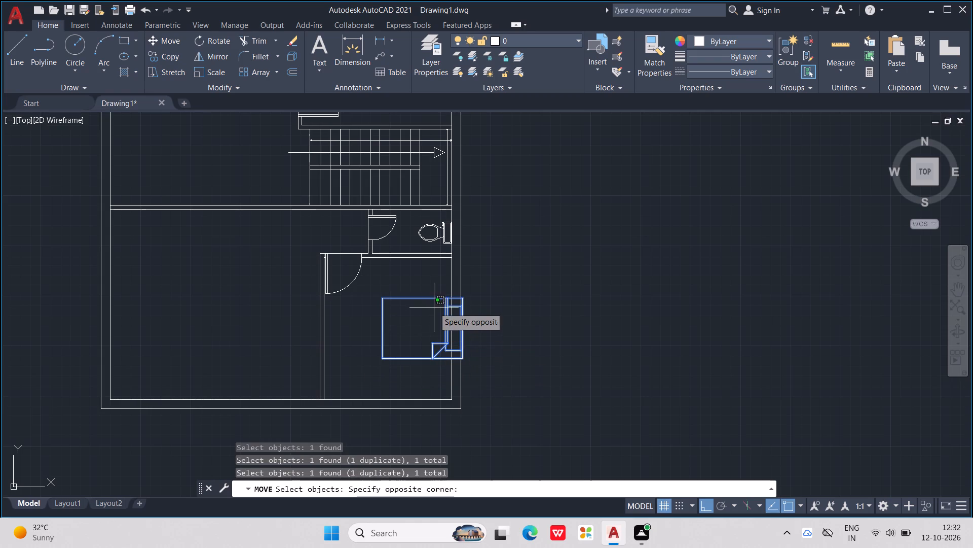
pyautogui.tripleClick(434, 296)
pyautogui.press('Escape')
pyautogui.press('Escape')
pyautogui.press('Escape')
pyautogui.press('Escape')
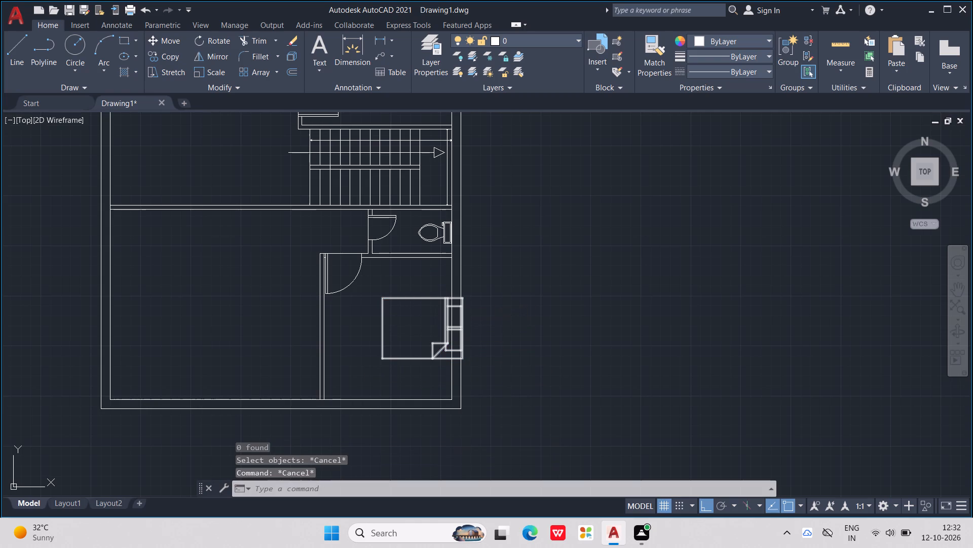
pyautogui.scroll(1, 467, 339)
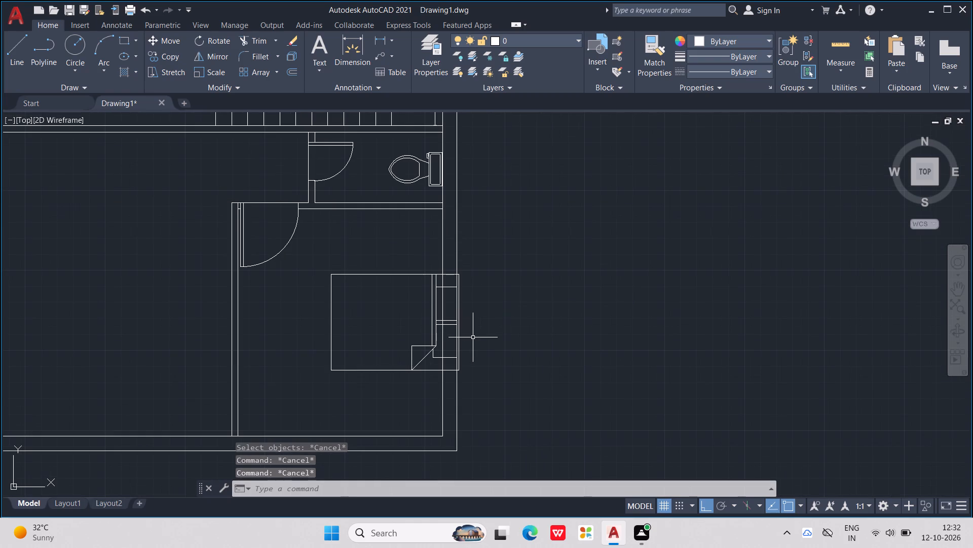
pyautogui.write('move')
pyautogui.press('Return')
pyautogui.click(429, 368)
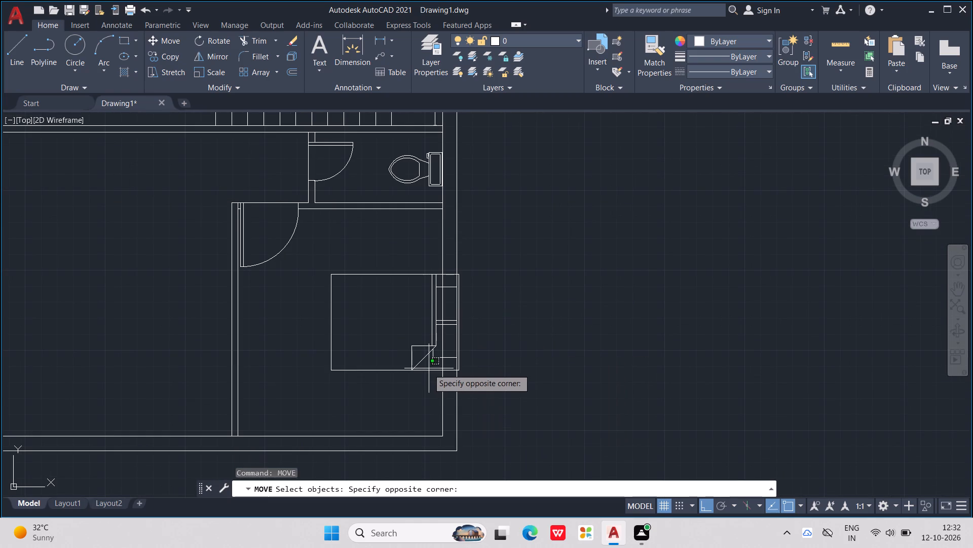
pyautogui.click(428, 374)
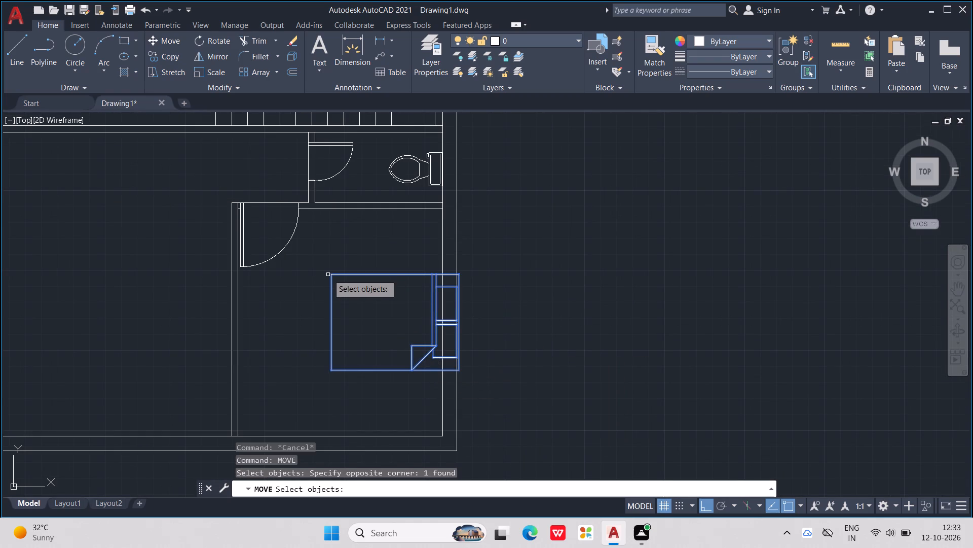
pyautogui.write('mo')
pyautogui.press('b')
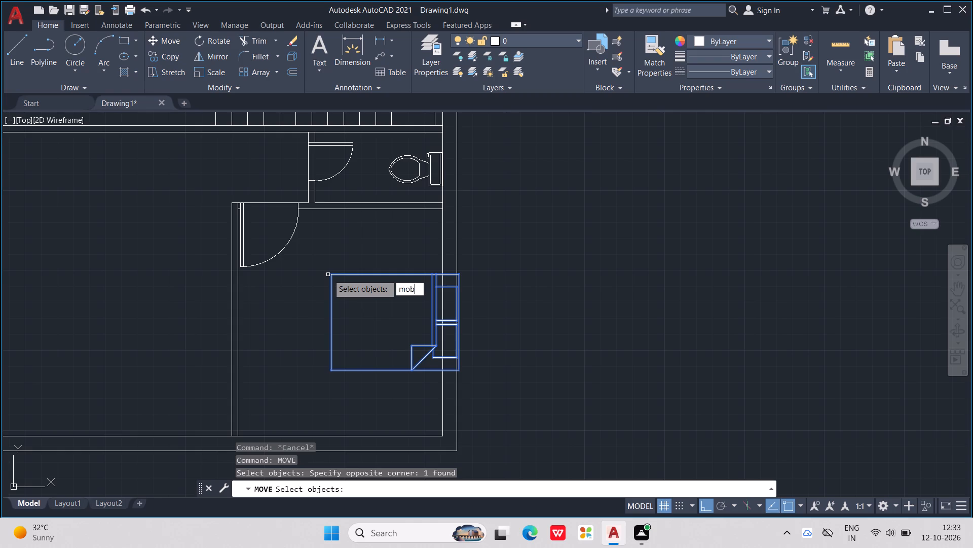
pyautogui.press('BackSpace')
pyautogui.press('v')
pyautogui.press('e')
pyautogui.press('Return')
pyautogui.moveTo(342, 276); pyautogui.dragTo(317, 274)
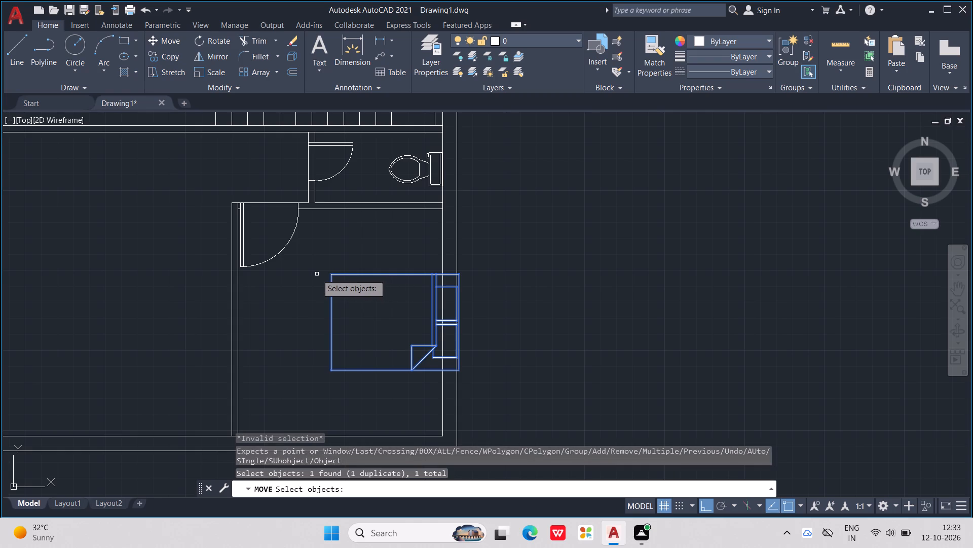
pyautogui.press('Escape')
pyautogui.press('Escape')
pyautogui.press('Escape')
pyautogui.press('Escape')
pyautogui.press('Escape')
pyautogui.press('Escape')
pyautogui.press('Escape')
# Move the bed west by its northeast corner so its head end sits just inside the east wall's inner face.
pyautogui.click(435, 369)
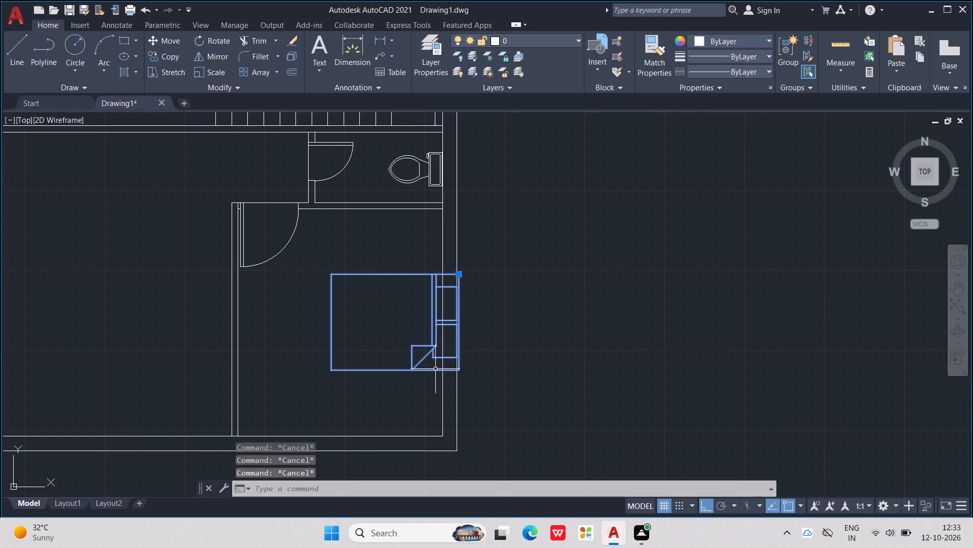
pyautogui.moveTo(460, 275); pyautogui.dragTo(435, 277)
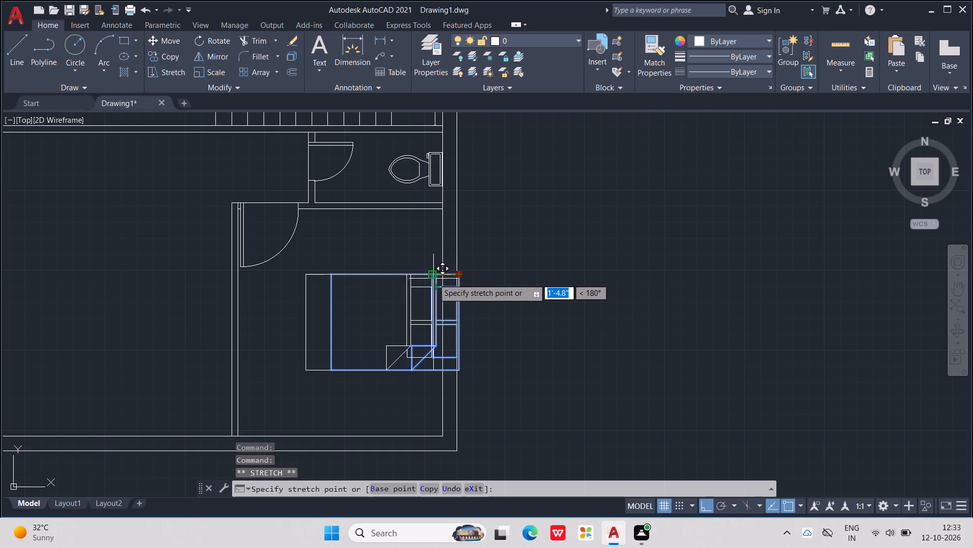
pyautogui.moveTo(435, 277); pyautogui.dragTo(436, 277)
pyautogui.click(436, 277)
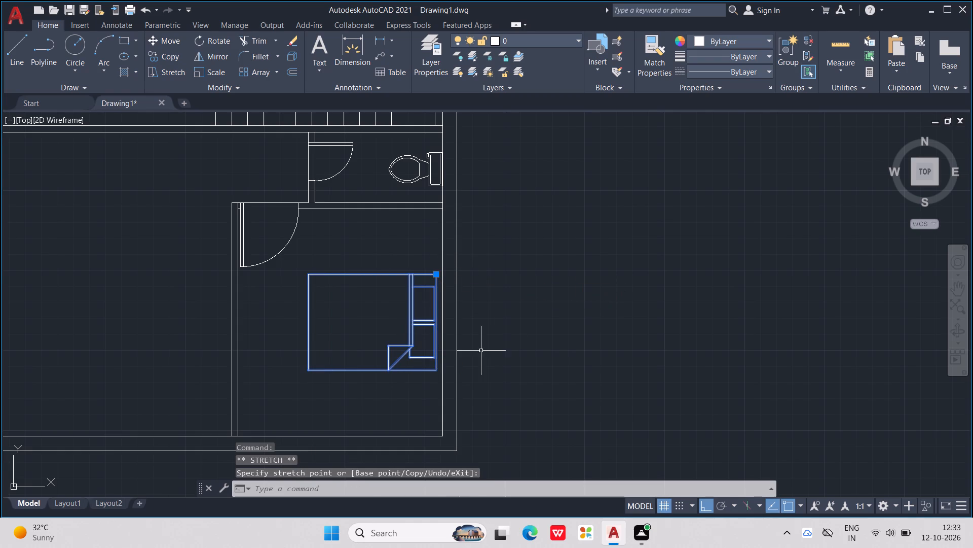
# Examine the southeast room's door and partition wall junction, and the layout of the whole floor plan.
pyautogui.moveTo(475, 349); pyautogui.dragTo(575, 344, button='middle')
pyautogui.scroll(-1, 577, 344)
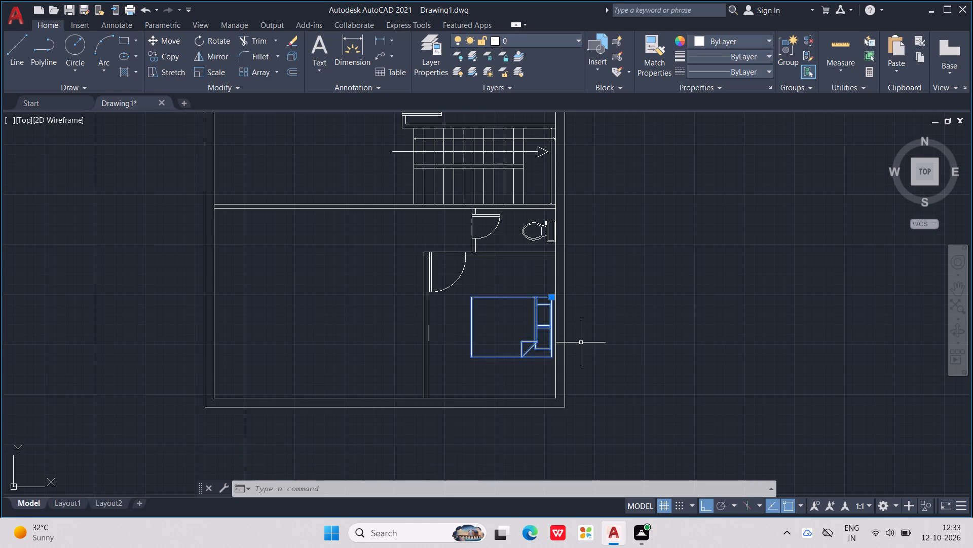
pyautogui.scroll(1, 343, 206)
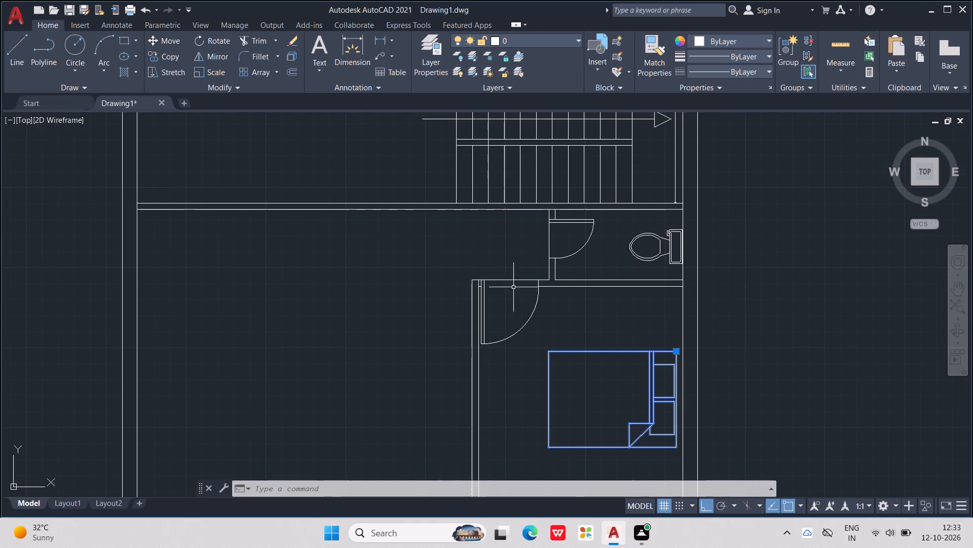
pyautogui.scroll(4, 473, 306)
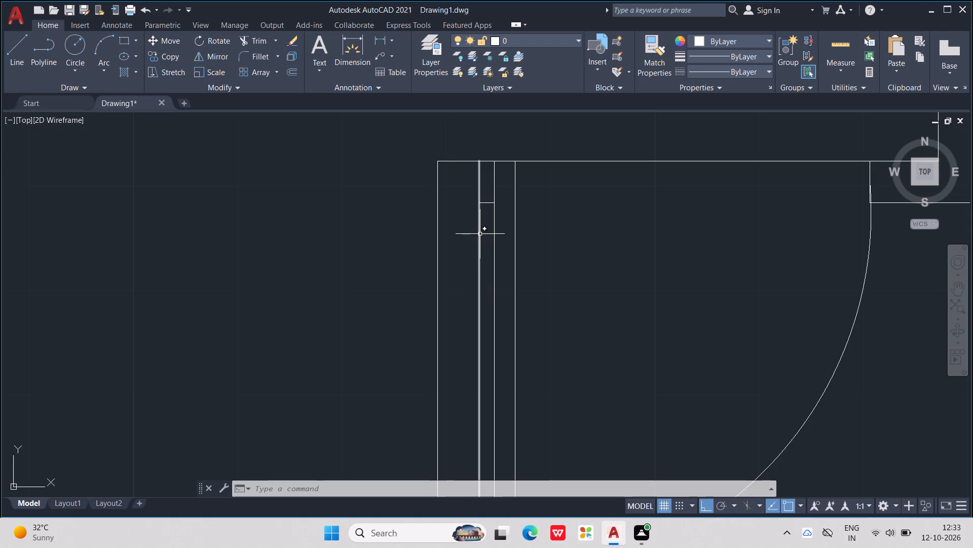
pyautogui.scroll(-4, 480, 234)
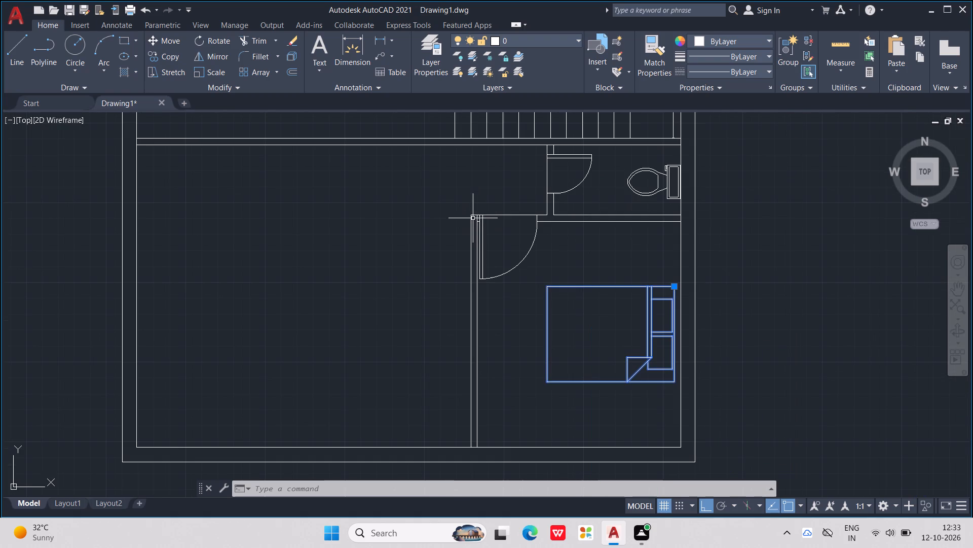
pyautogui.scroll(-2, 473, 218)
pyautogui.moveTo(449, 247); pyautogui.dragTo(553, 363, button='middle')
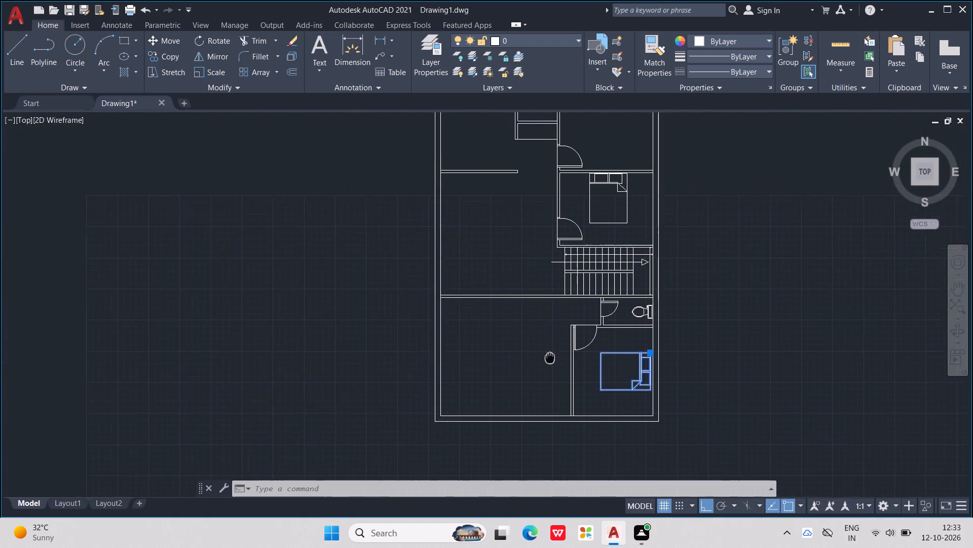
pyautogui.moveTo(553, 363); pyautogui.dragTo(644, 415, button='middle')
pyautogui.scroll(-1, 644, 415)
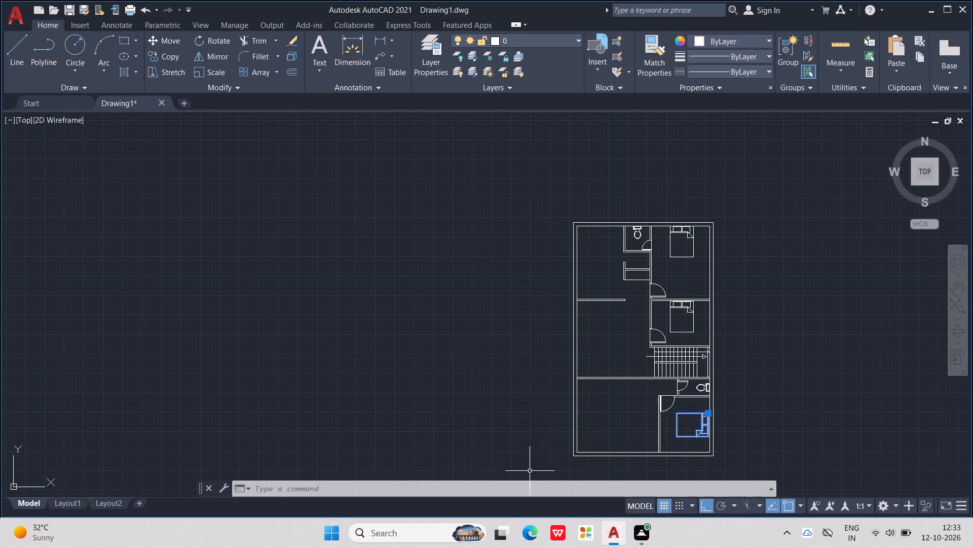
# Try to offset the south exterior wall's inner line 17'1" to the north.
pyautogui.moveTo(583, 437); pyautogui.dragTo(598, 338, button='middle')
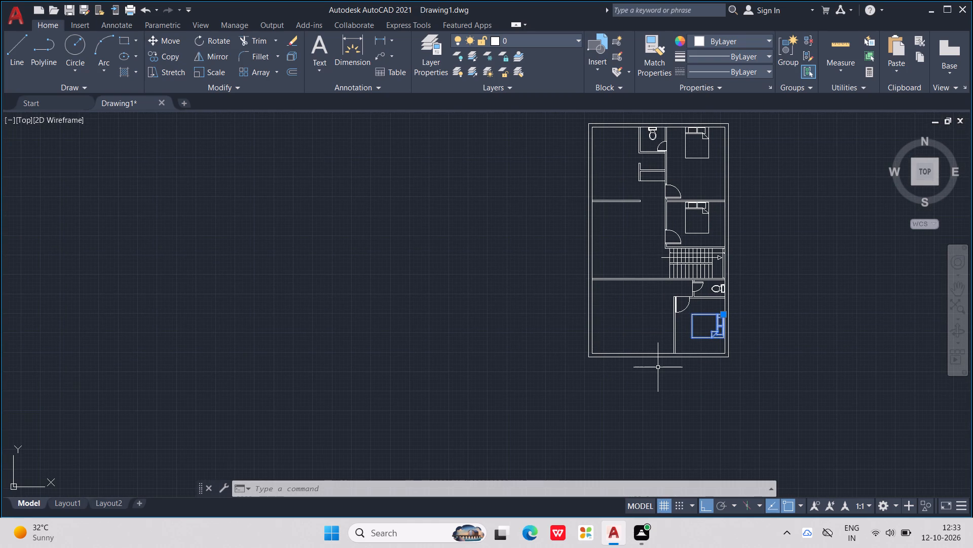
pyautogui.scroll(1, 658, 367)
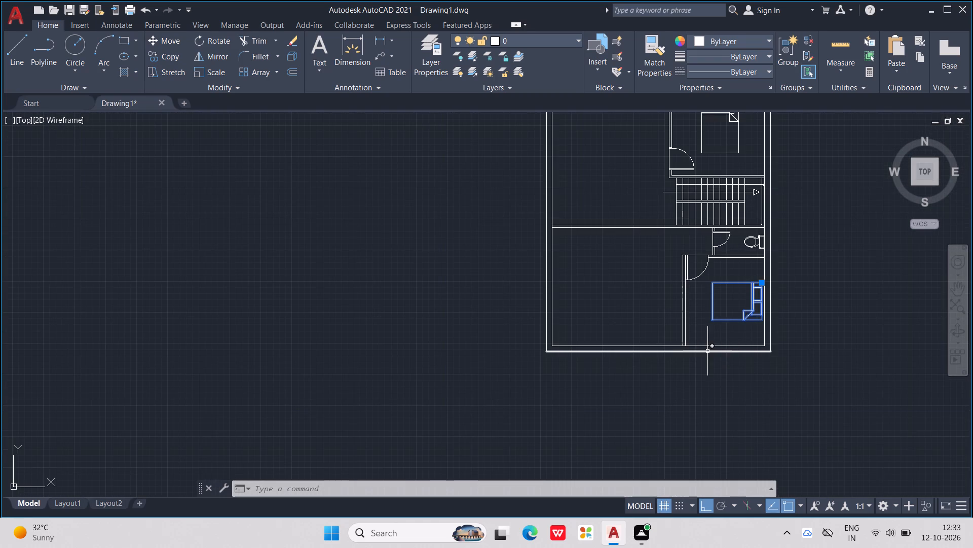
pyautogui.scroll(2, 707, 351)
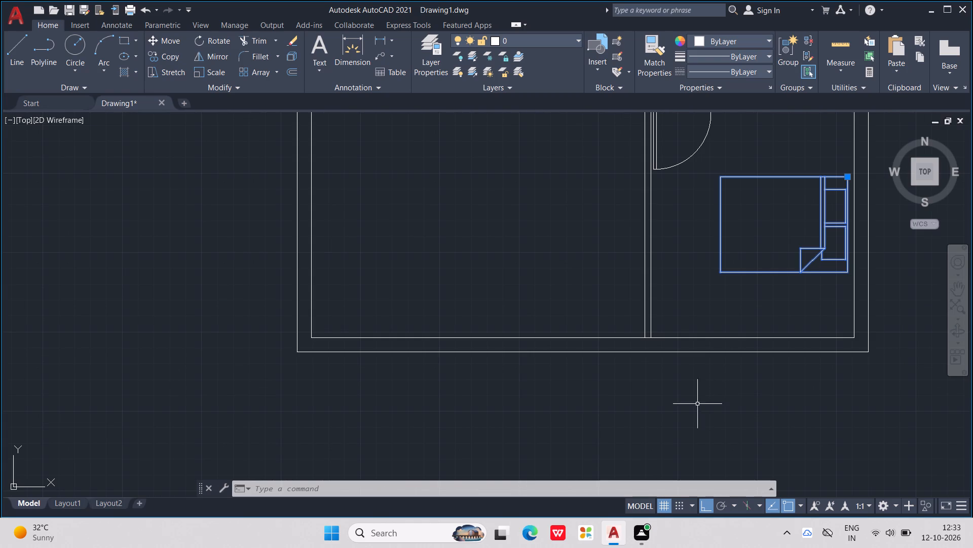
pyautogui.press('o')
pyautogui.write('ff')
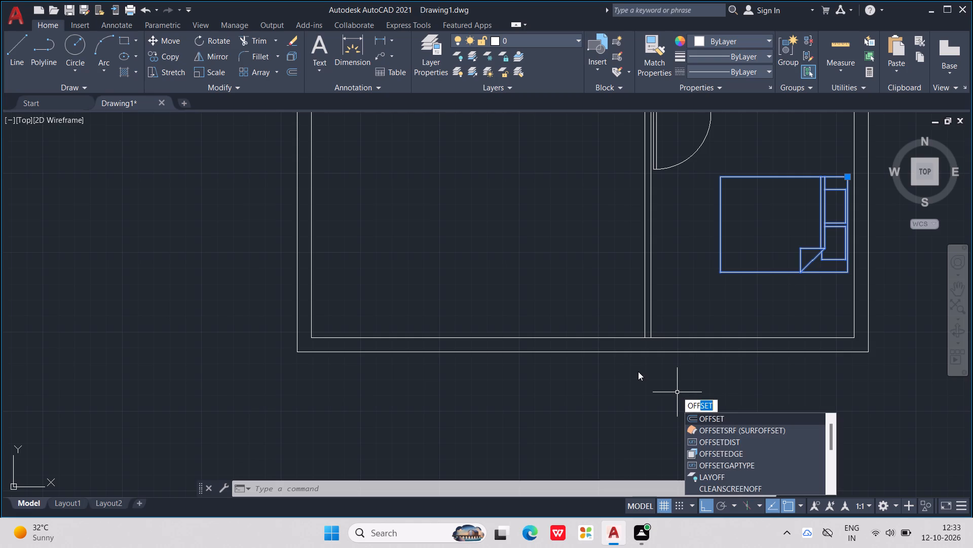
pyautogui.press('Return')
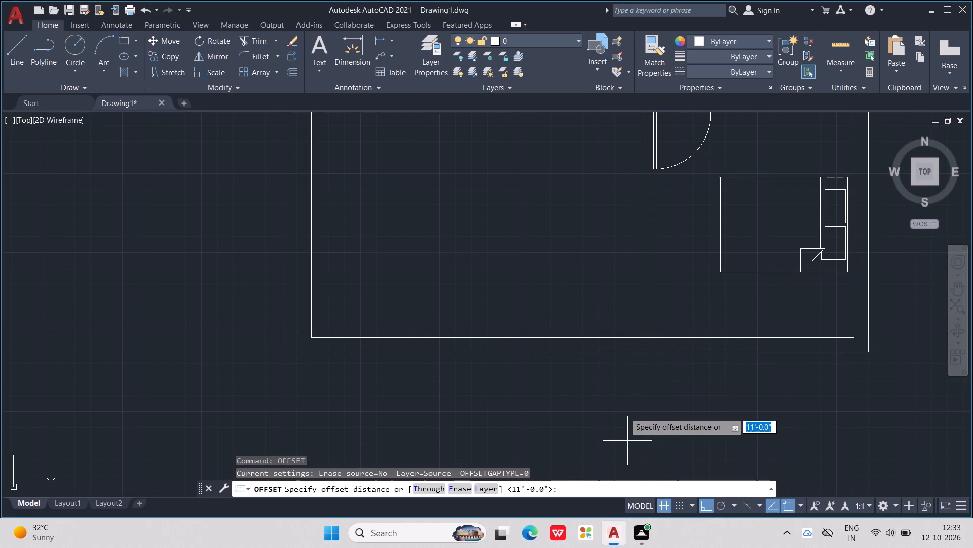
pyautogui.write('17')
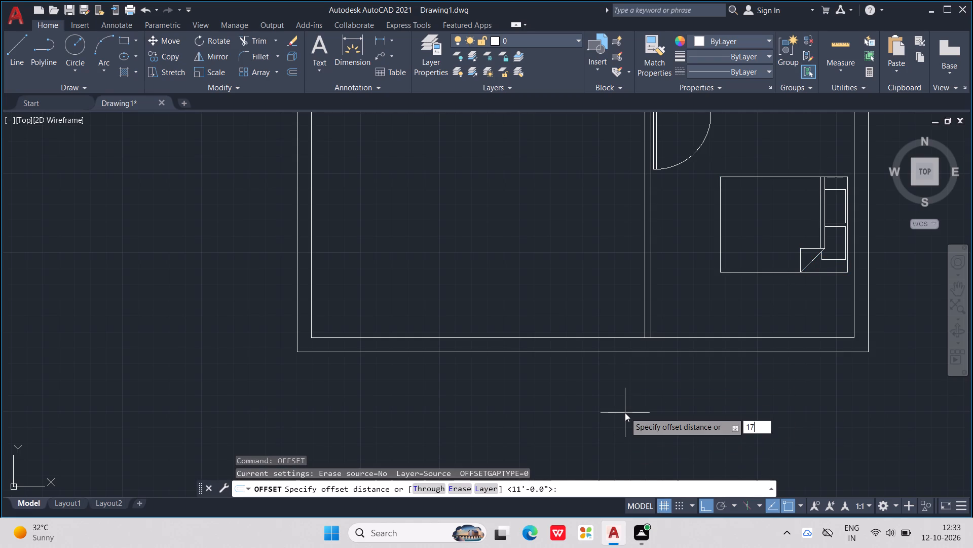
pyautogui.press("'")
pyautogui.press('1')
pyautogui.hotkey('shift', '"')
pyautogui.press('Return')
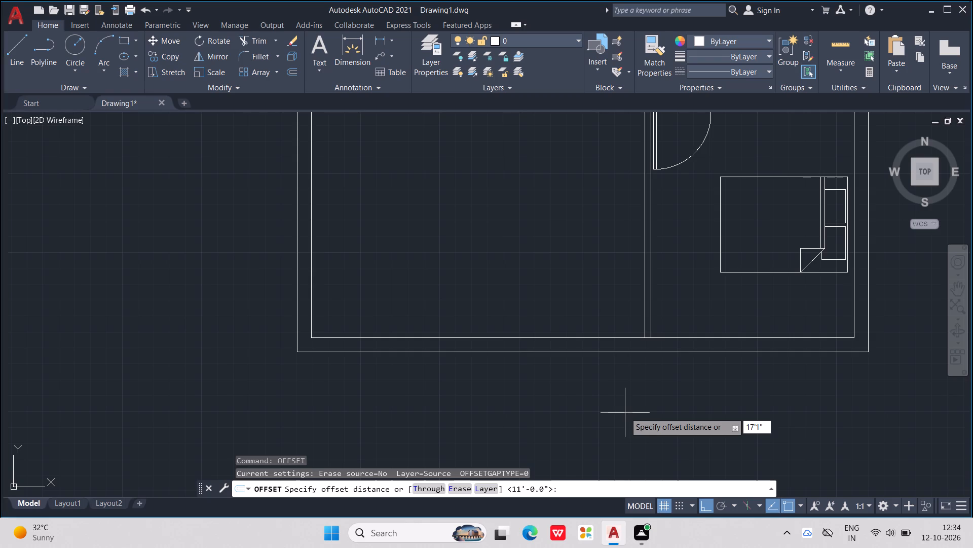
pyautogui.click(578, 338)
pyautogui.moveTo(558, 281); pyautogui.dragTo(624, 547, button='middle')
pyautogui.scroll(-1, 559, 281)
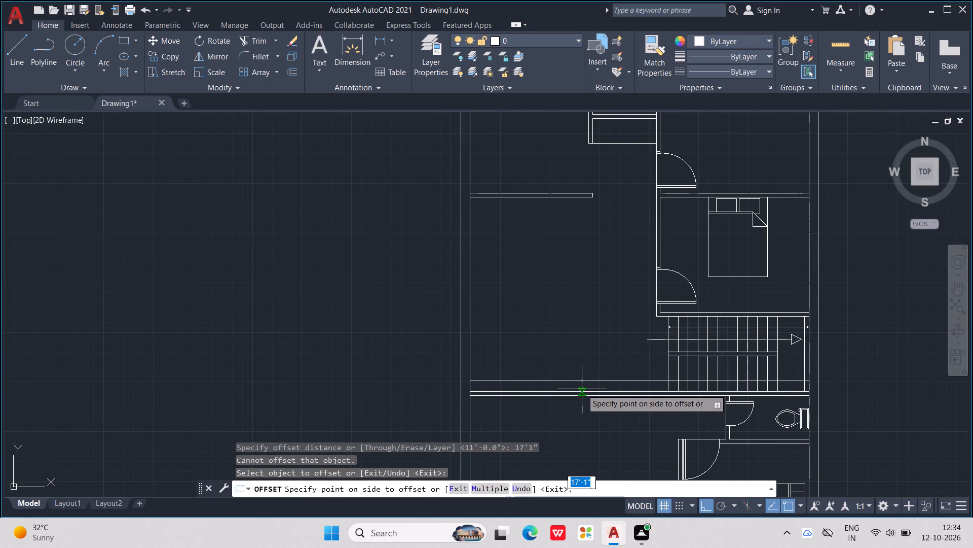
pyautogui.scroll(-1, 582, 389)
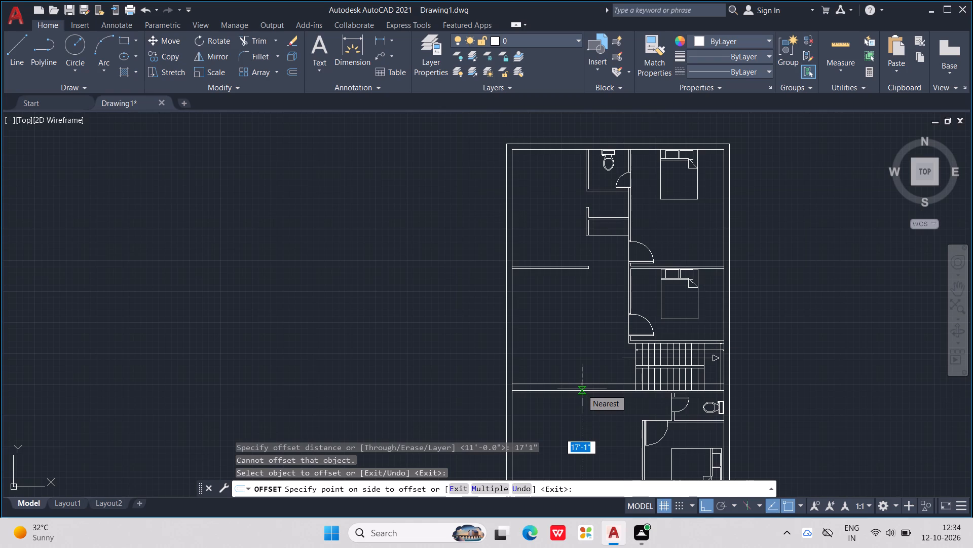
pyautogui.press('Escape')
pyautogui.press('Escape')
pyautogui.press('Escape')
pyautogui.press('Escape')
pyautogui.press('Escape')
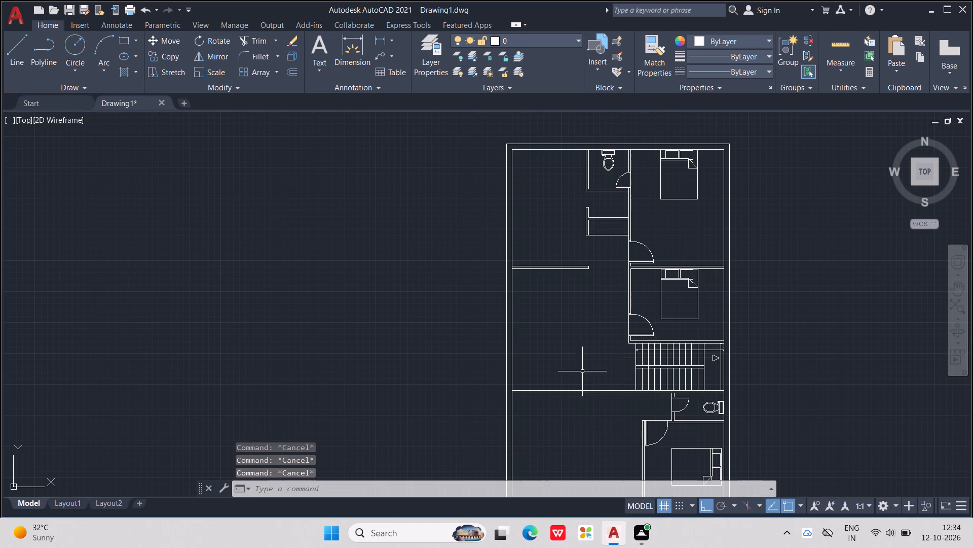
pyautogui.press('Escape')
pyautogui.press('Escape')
# Extend the inner line of the southeast room's north wall westward across the partition to the west exterior wall's inner face.
pyautogui.moveTo(585, 329); pyautogui.dragTo(575, 214, button='middle')
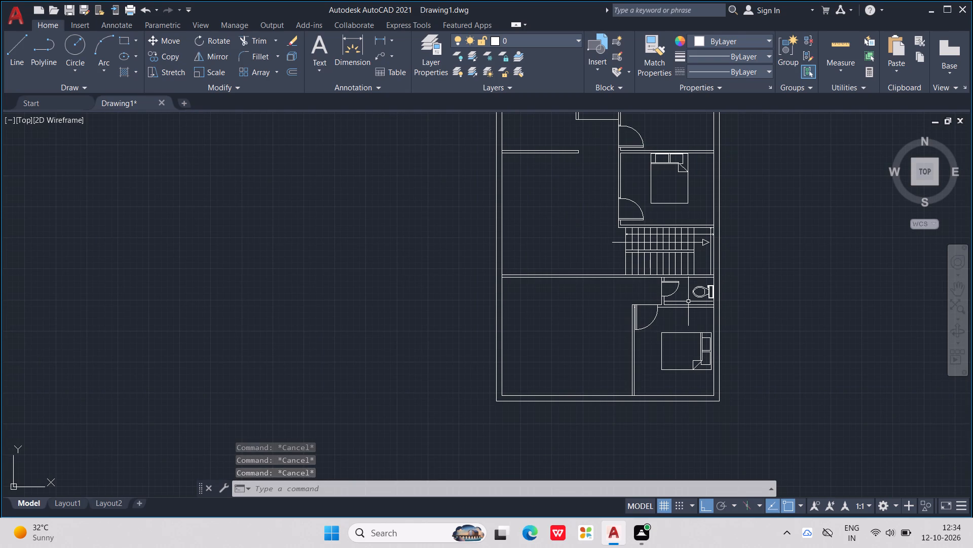
pyautogui.write('ex')
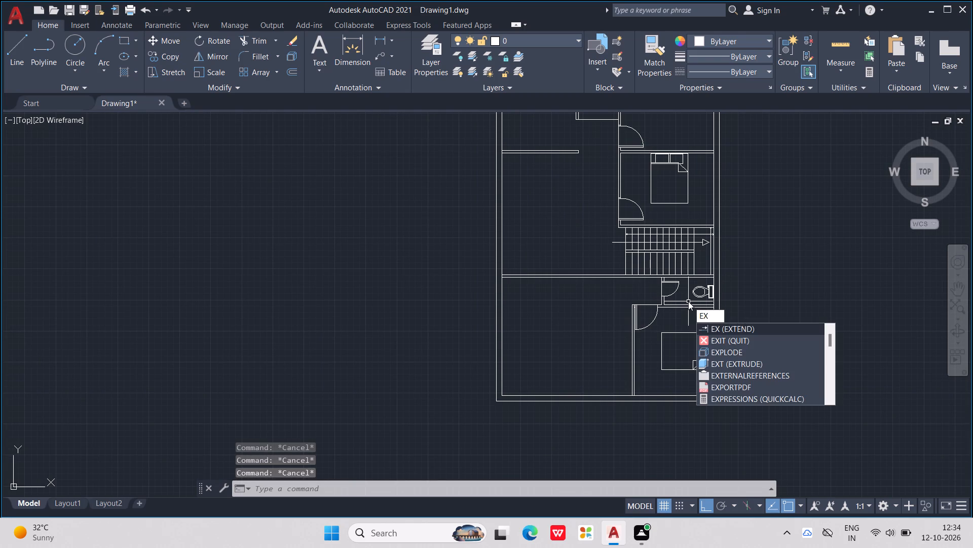
pyautogui.press('Return')
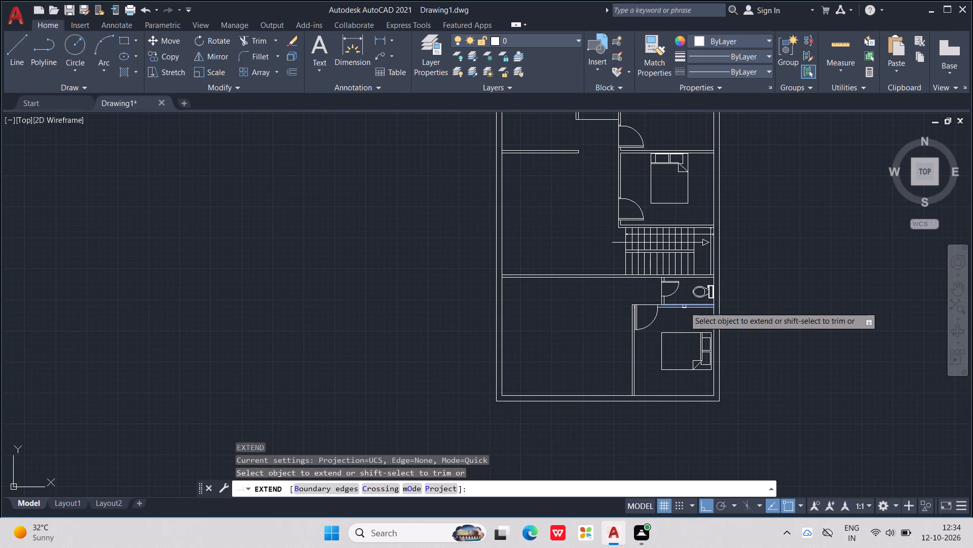
pyautogui.click(678, 308)
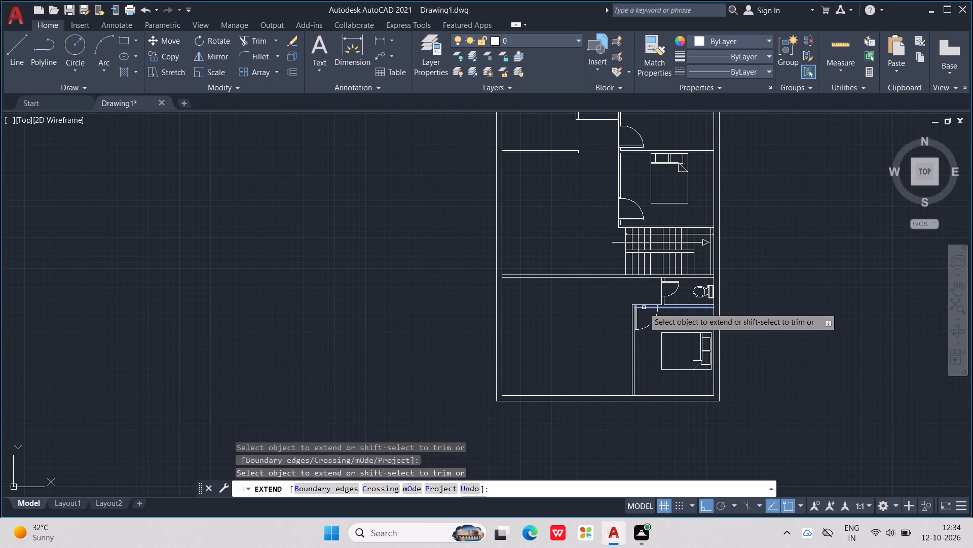
pyautogui.click(644, 307)
pyautogui.scroll(2, 644, 307)
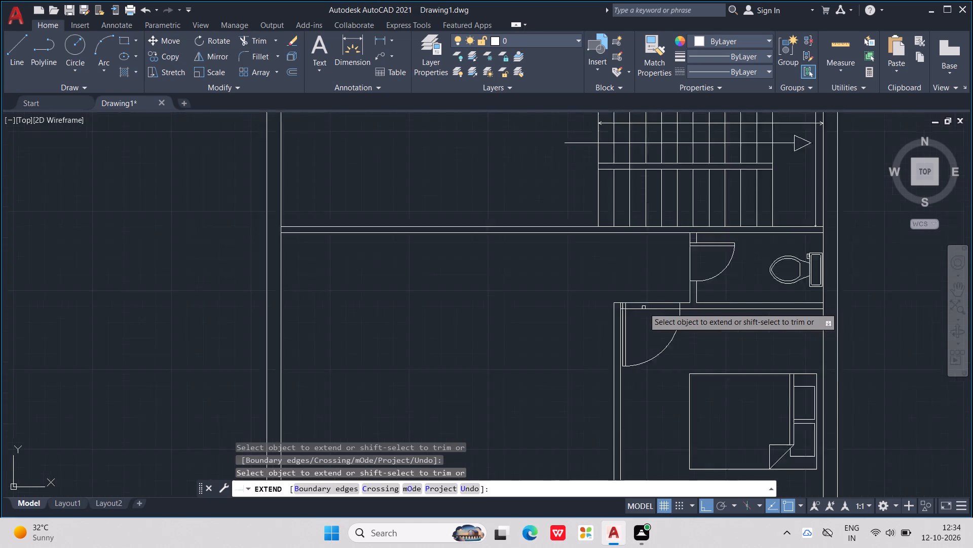
pyautogui.scroll(4, 644, 307)
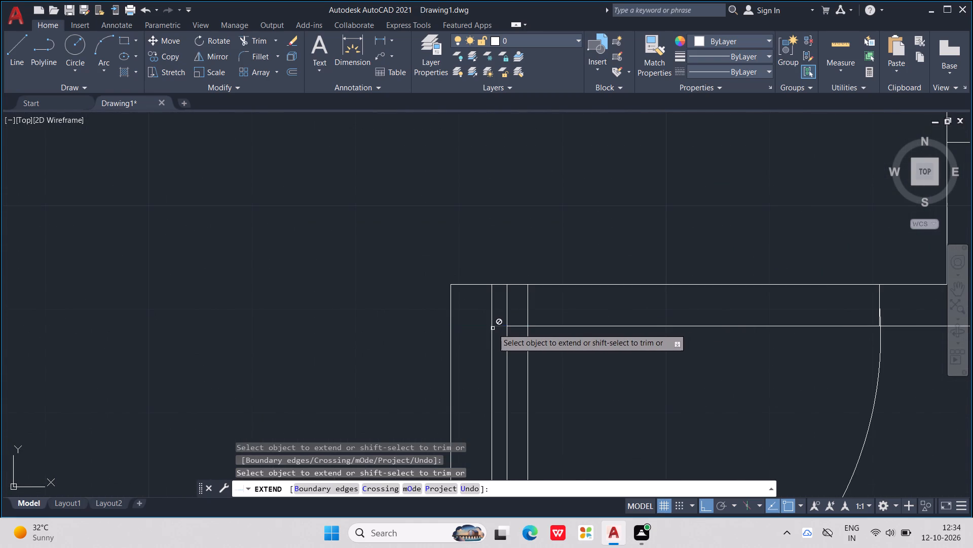
pyautogui.click(498, 326)
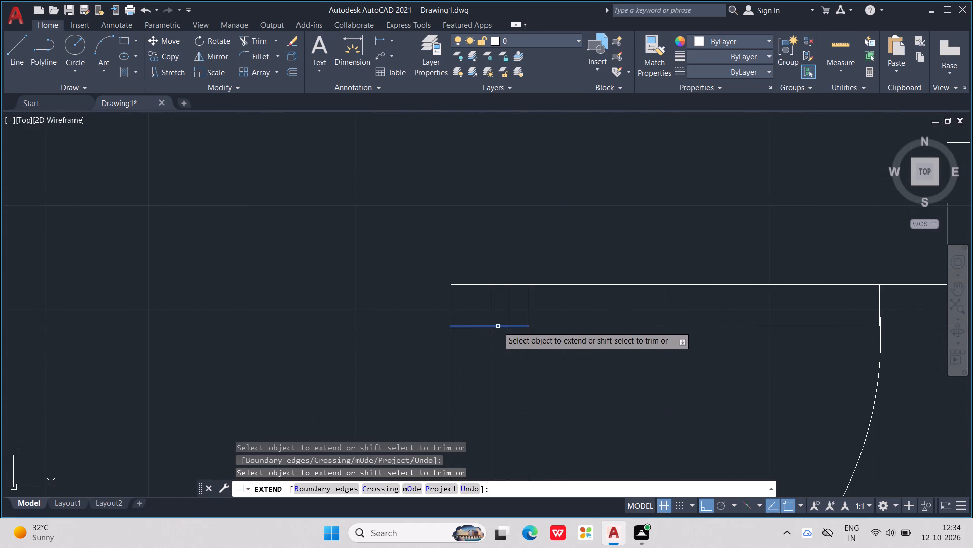
pyautogui.click(455, 325)
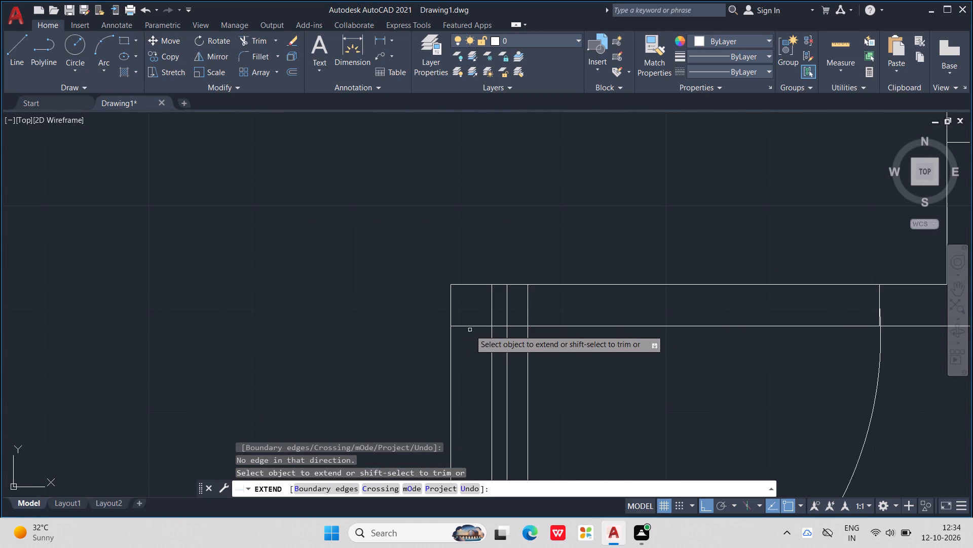
pyautogui.scroll(-5, 470, 323)
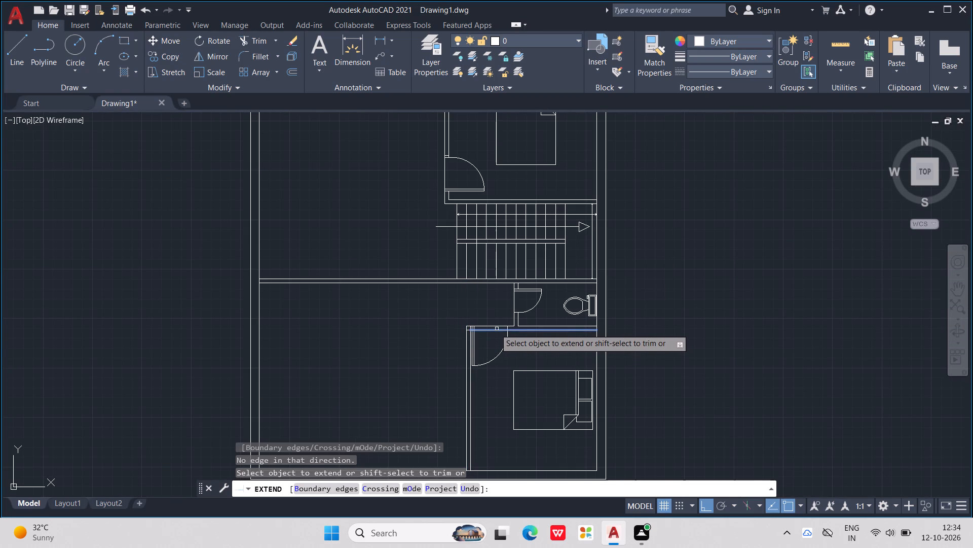
pyautogui.scroll(1, 477, 329)
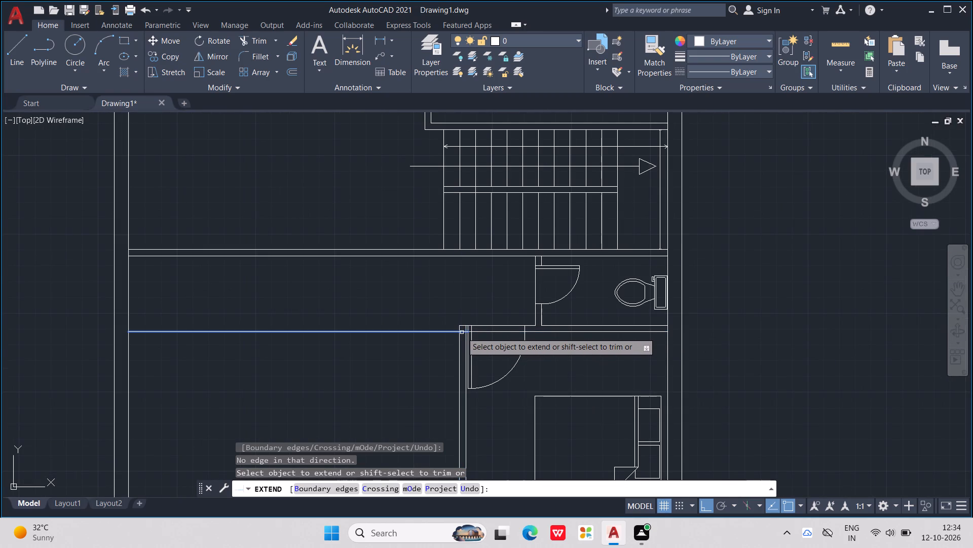
pyautogui.click(462, 332)
pyautogui.scroll(-2, 462, 332)
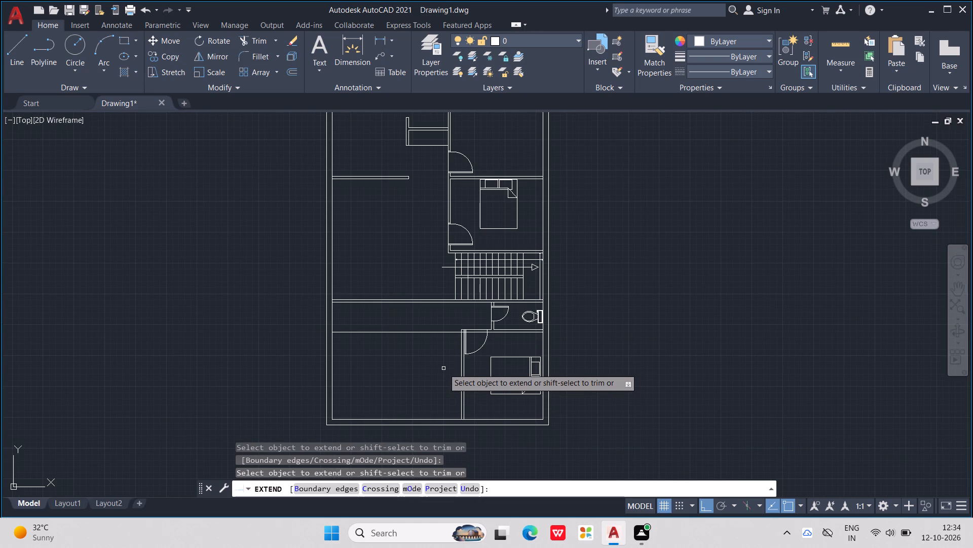
pyautogui.scroll(1, 463, 322)
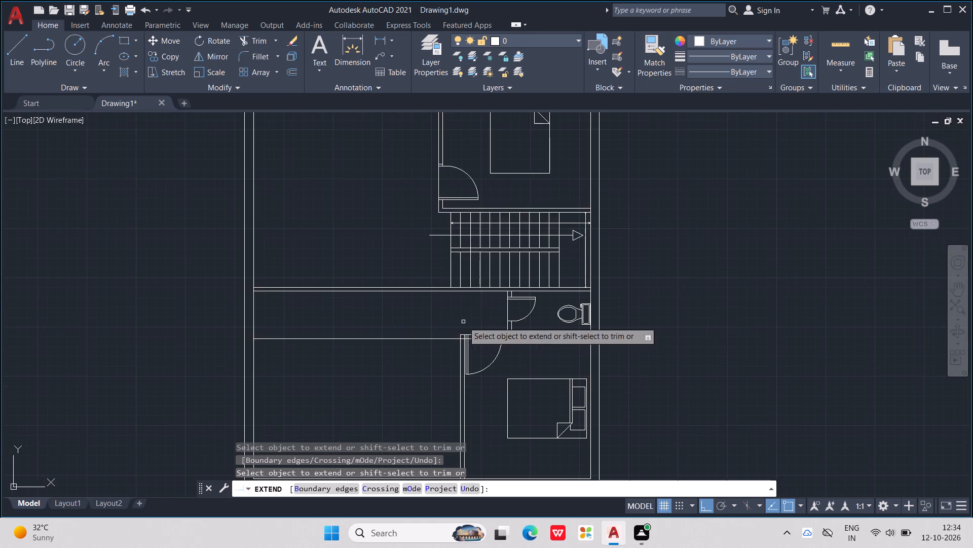
pyautogui.scroll(2, 463, 322)
pyautogui.press('Escape')
pyautogui.press('Escape')
pyautogui.press('Escape')
# Trim the extended line's segments inside the partition wall and the door leaf at the southeast room's northwest corner.
pyautogui.write('tr')
pyautogui.press('Return')
pyautogui.scroll(3, 478, 375)
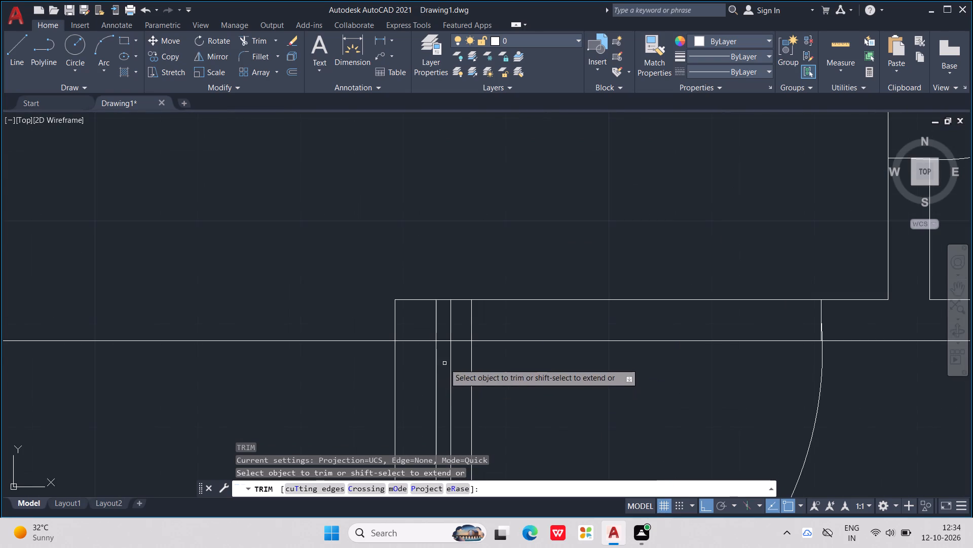
pyautogui.moveTo(444, 362); pyautogui.dragTo(469, 225, button='middle')
pyautogui.scroll(-3, 561, 283)
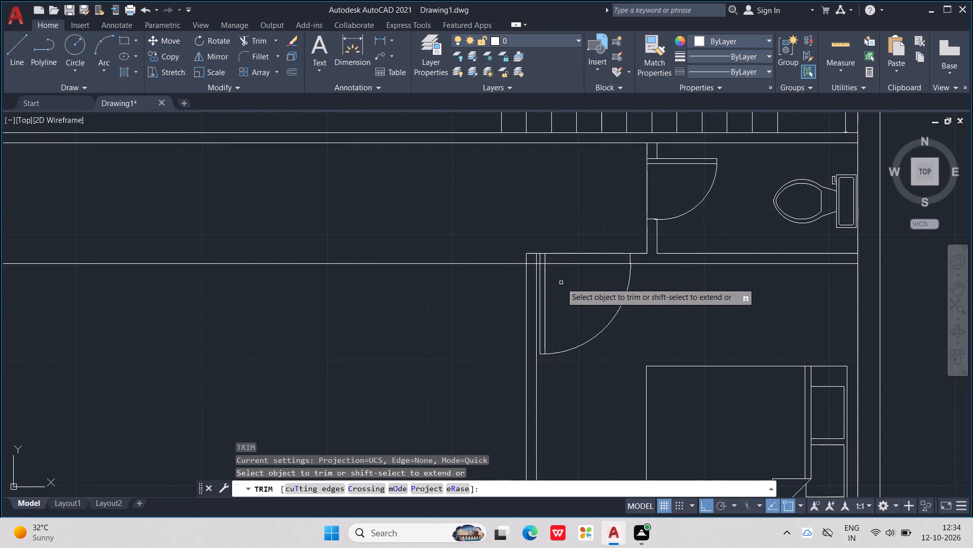
pyautogui.scroll(2, 541, 273)
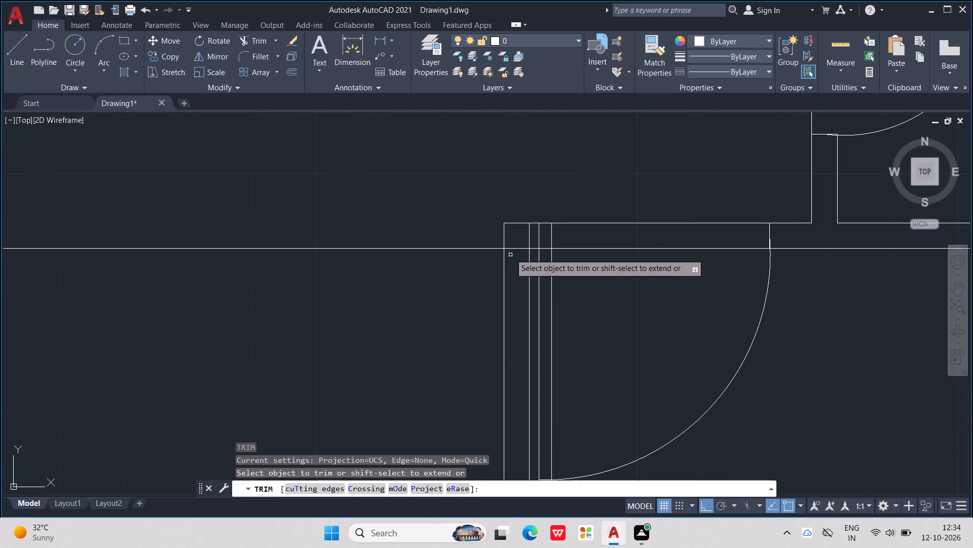
pyautogui.click(512, 251)
pyautogui.click(518, 245)
pyautogui.scroll(2, 546, 249)
pyautogui.click(546, 249)
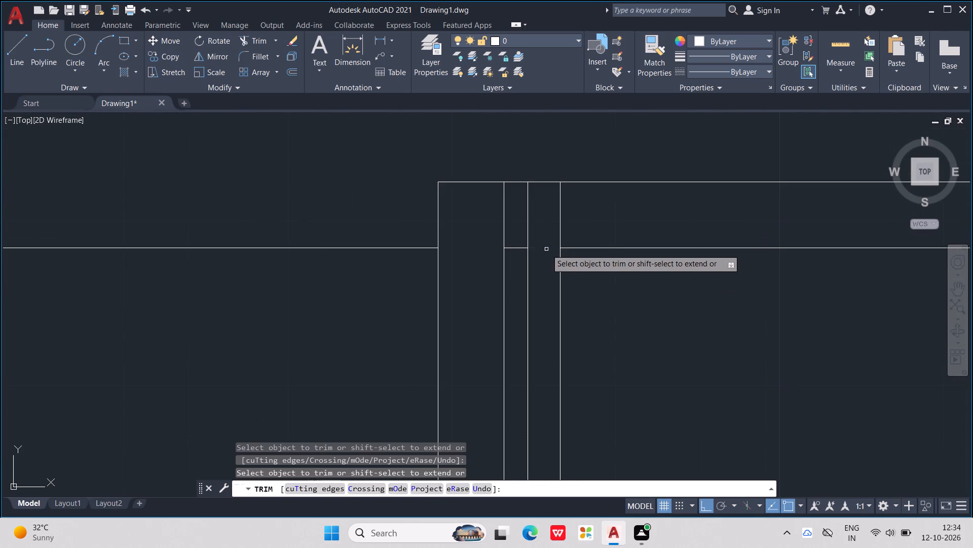
pyautogui.scroll(-2, 546, 249)
pyautogui.scroll(-2, 582, 356)
pyautogui.moveTo(584, 352); pyautogui.dragTo(585, 334, button='middle')
pyautogui.scroll(-1, 513, 302)
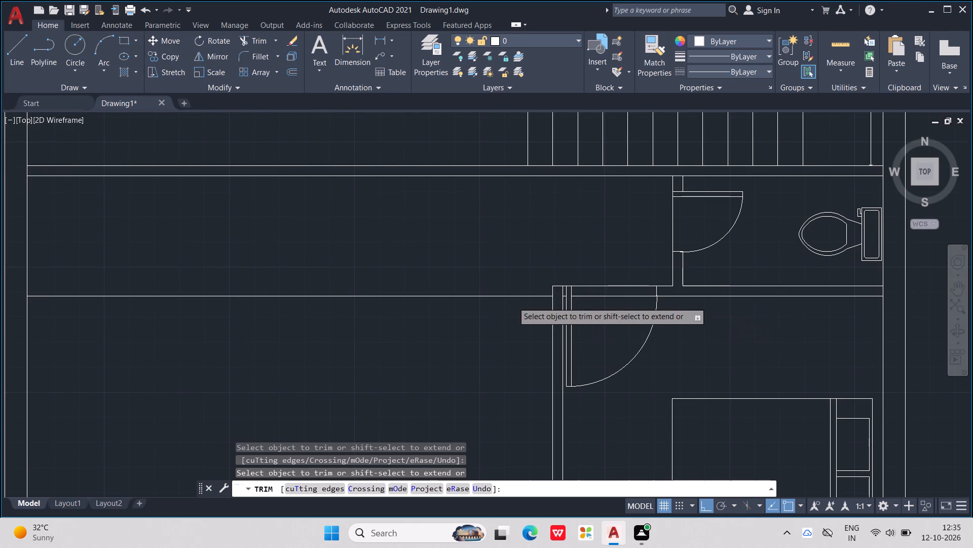
pyautogui.scroll(-1, 696, 326)
pyautogui.moveTo(696, 326); pyautogui.dragTo(715, 319, button='middle')
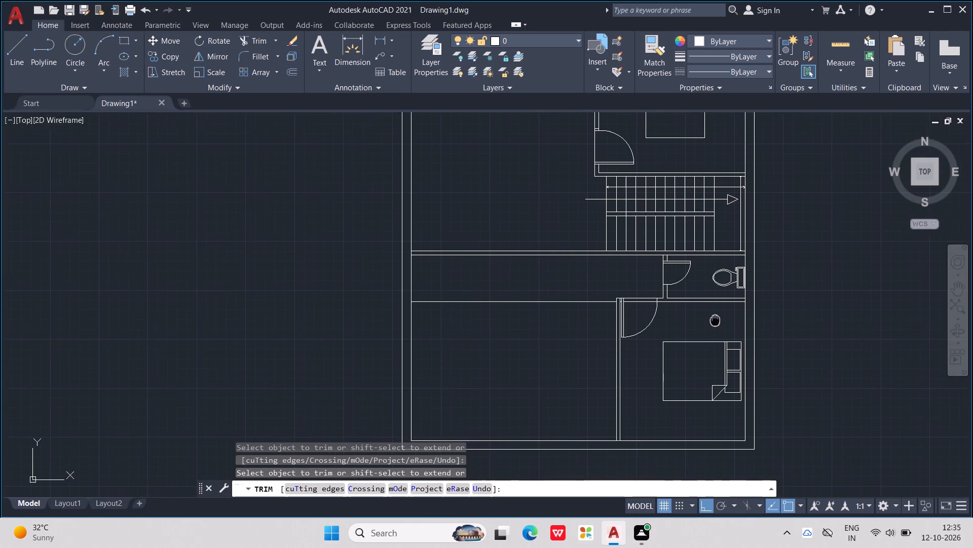
pyautogui.moveTo(715, 319); pyautogui.dragTo(722, 320, button='middle')
pyautogui.scroll(1, 588, 305)
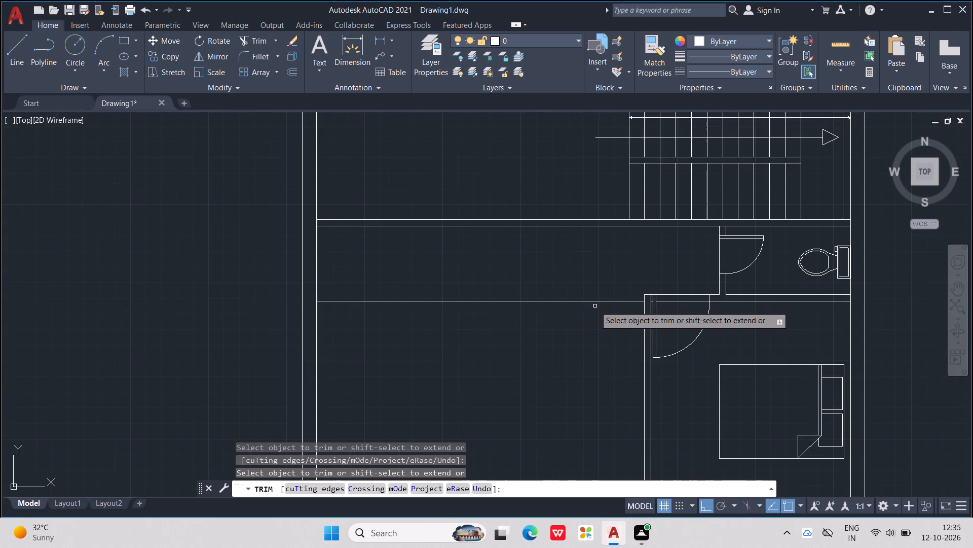
pyautogui.press('Escape')
pyautogui.press('Escape')
pyautogui.press('Escape')
pyautogui.press('Escape')
# Offset the new wall line of the southwest room 4" to the north to form the wall's second face.
pyautogui.write('off')
pyautogui.press('Return')
pyautogui.write('4"')
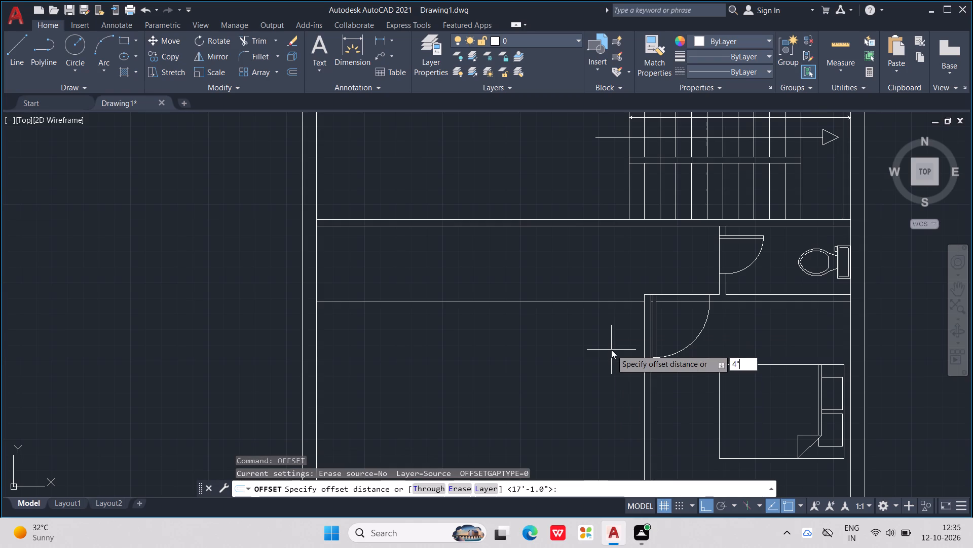
pyautogui.press('Return')
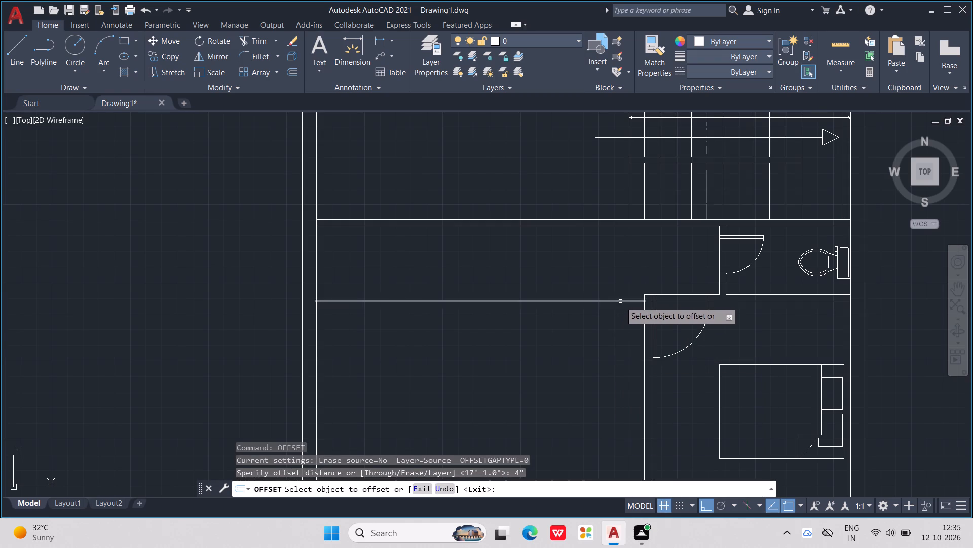
pyautogui.click(620, 301)
pyautogui.click(620, 287)
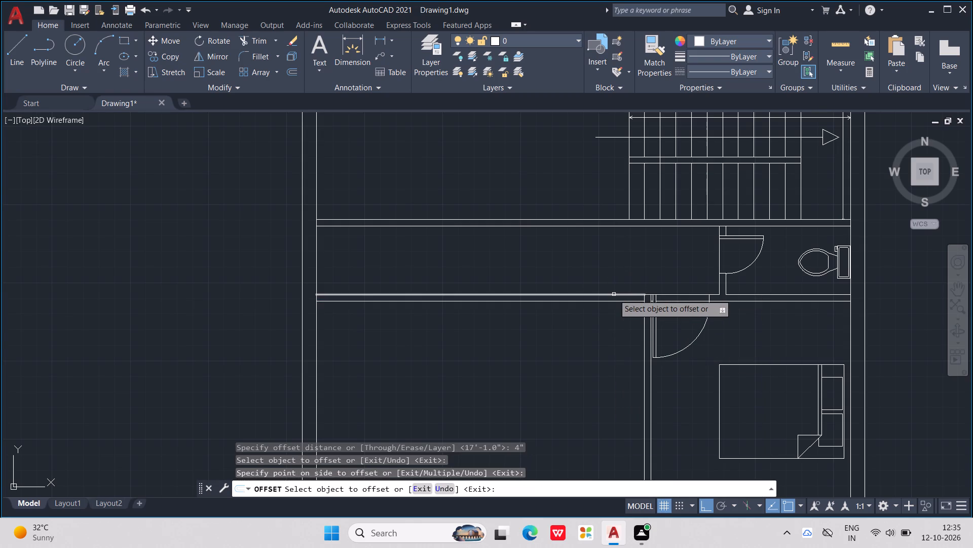
pyautogui.press('Escape')
pyautogui.press('Escape')
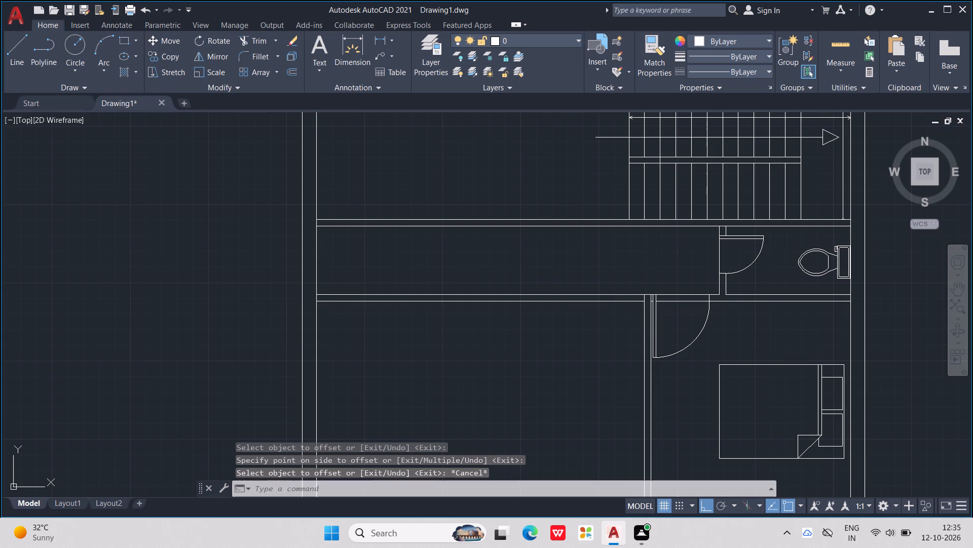
# Draw a short vertical line across the southwest room's new north wall, just west of the partition wall.
pyautogui.scroll(2, 691, 301)
pyautogui.scroll(2, 651, 317)
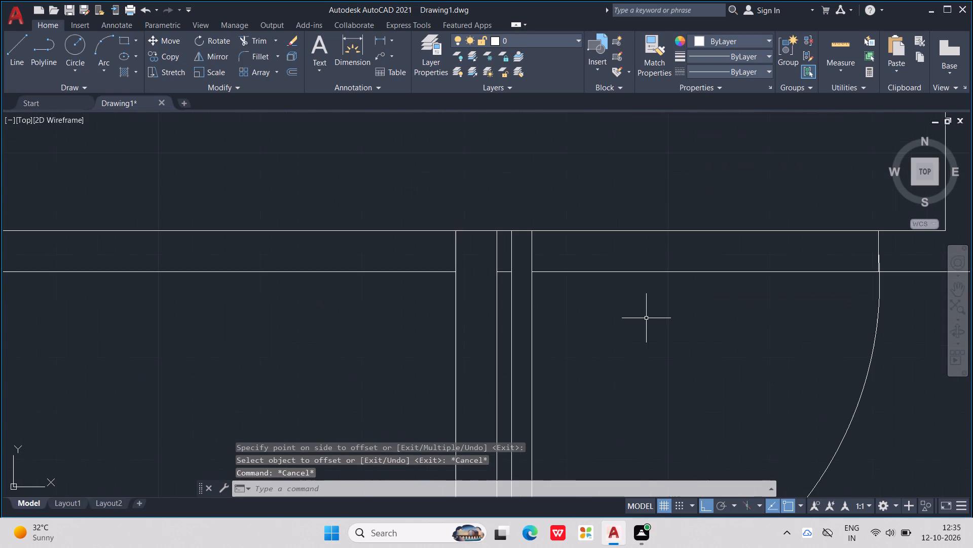
pyautogui.moveTo(578, 304); pyautogui.dragTo(661, 235, button='middle')
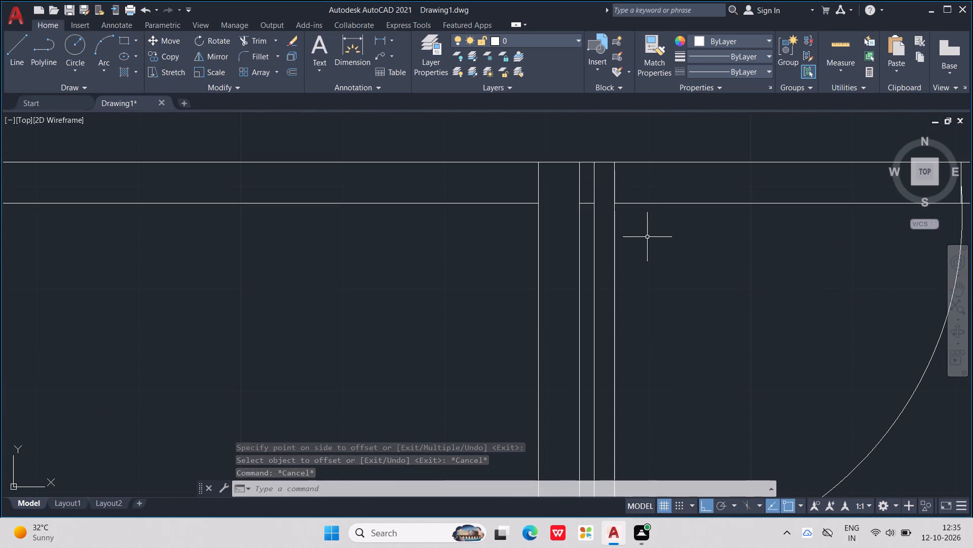
pyautogui.scroll(-2, 627, 240)
pyautogui.scroll(-4, 581, 235)
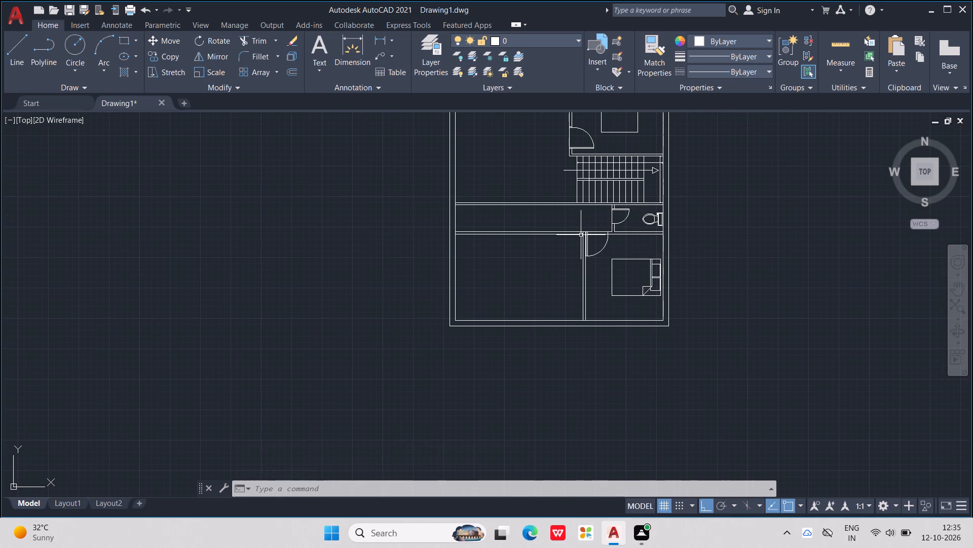
pyautogui.scroll(1, 569, 236)
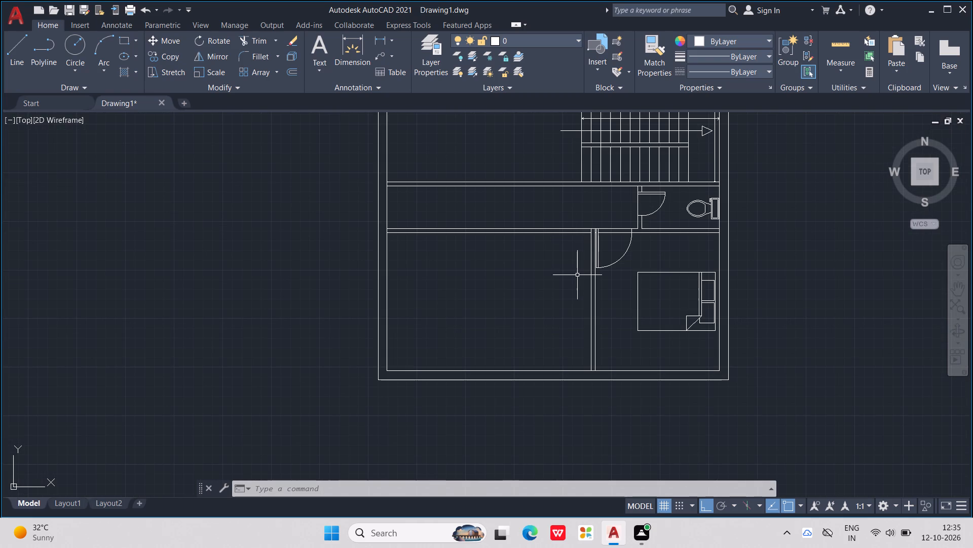
pyautogui.press('l')
pyautogui.press('Return')
pyautogui.scroll(1, 576, 273)
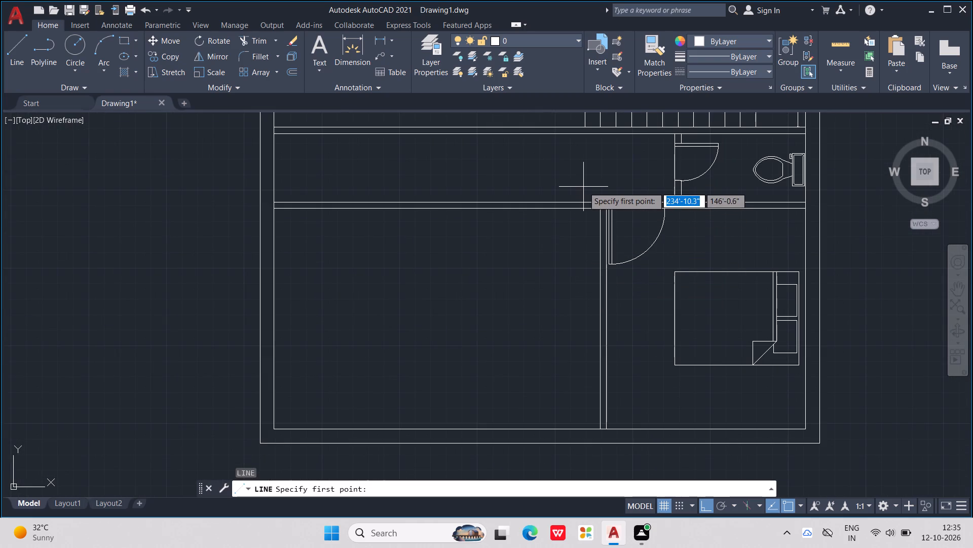
pyautogui.scroll(5, 584, 187)
pyautogui.click(650, 277)
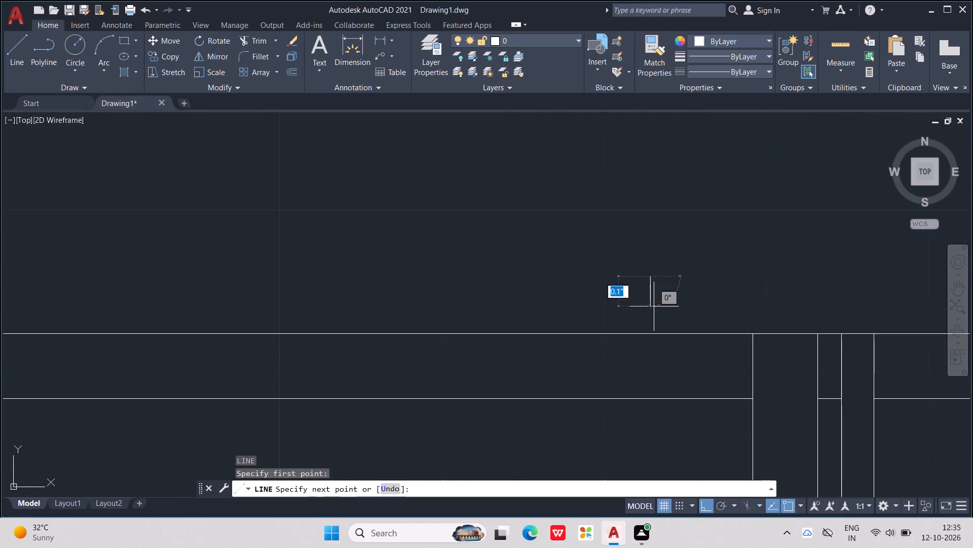
pyautogui.click(671, 440)
pyautogui.moveTo(671, 440); pyautogui.dragTo(671, 404, button='middle')
pyautogui.scroll(-1, 671, 413)
pyautogui.moveTo(671, 404); pyautogui.dragTo(671, 356, button='middle')
pyautogui.press('Escape')
pyautogui.press('Escape')
pyautogui.press('Escape')
# Offset the short vertical line 3' to the west to mark the other side of a door opening.
pyautogui.write('off')
pyautogui.press('Return')
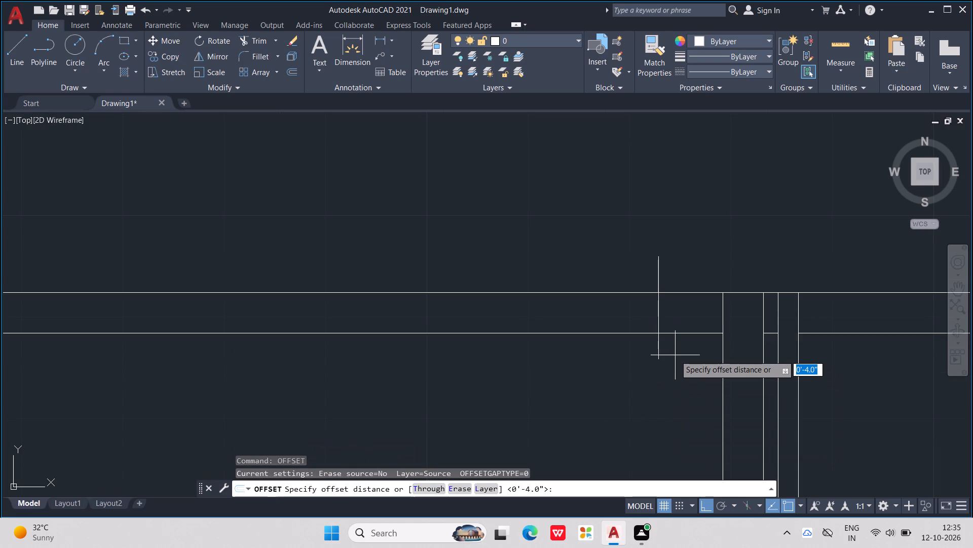
pyautogui.press('BackSpace')
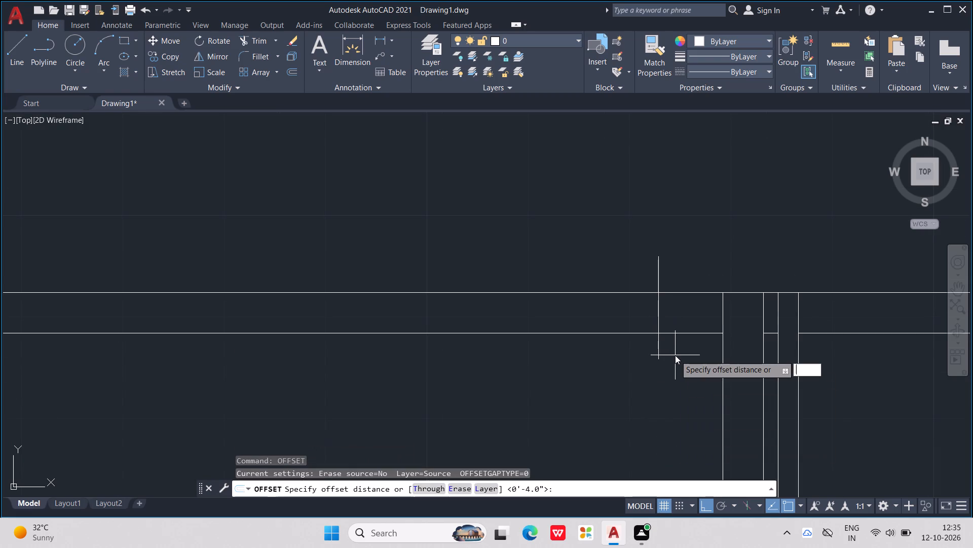
pyautogui.press('3')
pyautogui.press("'")
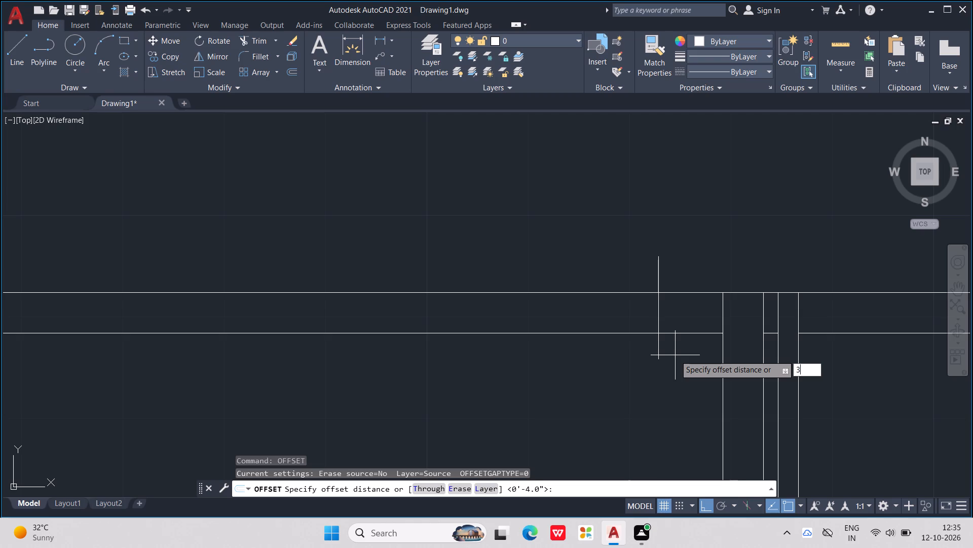
pyautogui.press('Return')
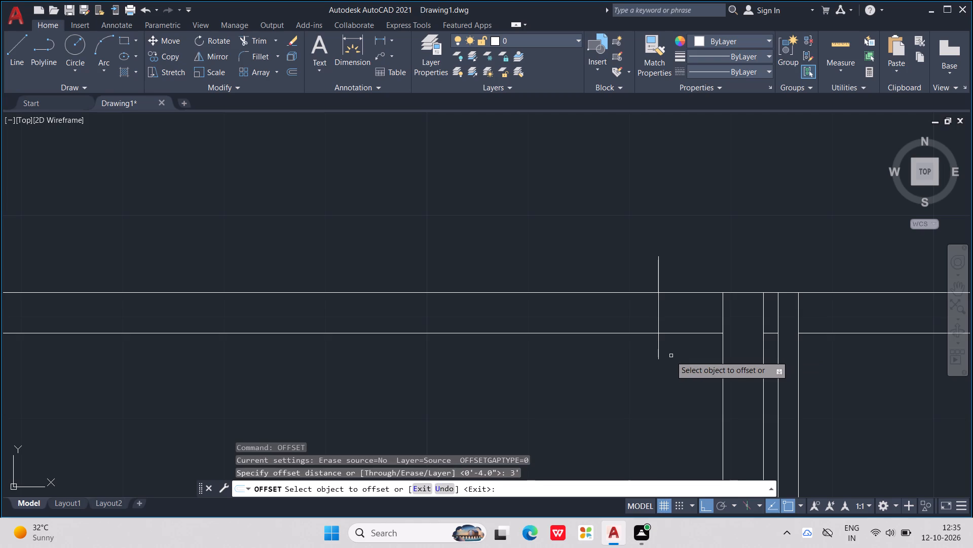
pyautogui.click(658, 350)
pyautogui.click(477, 357)
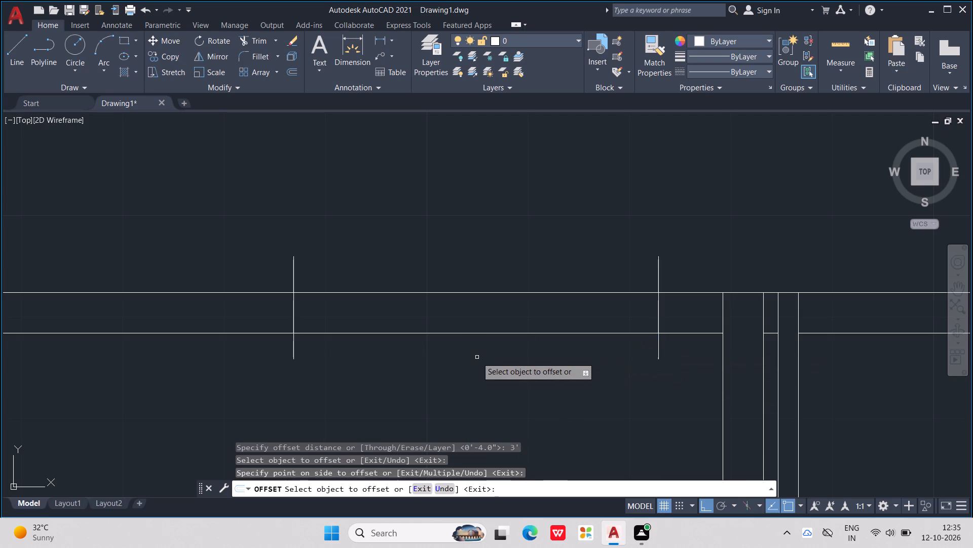
pyautogui.scroll(-6, 478, 353)
pyautogui.moveTo(482, 348); pyautogui.dragTo(544, 268, button='middle')
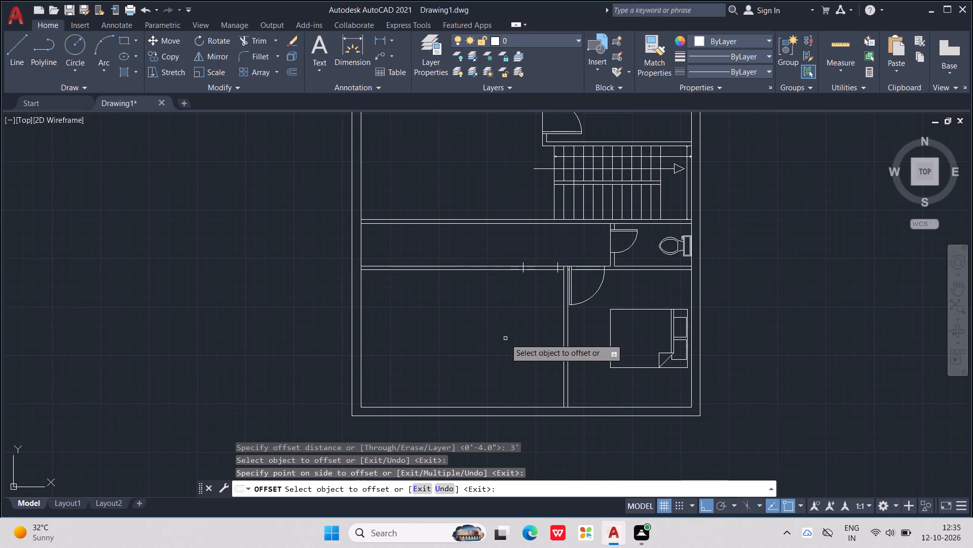
# Trim the north face line of the southwest room's north wall between the two door jamb lines.
pyautogui.press('Escape')
pyautogui.scroll(1, 533, 250)
pyautogui.scroll(1, 550, 292)
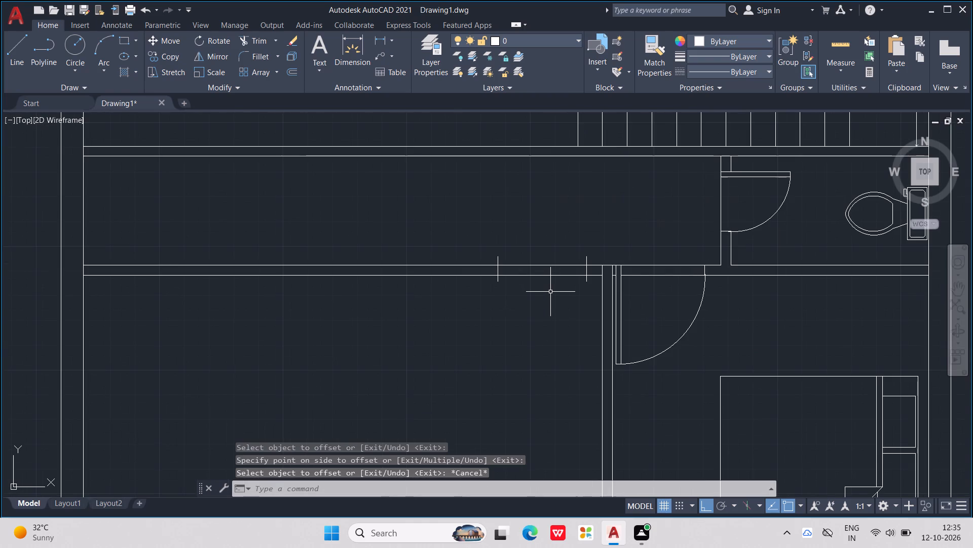
pyautogui.press('Escape')
pyautogui.press('Escape')
pyautogui.press('Escape')
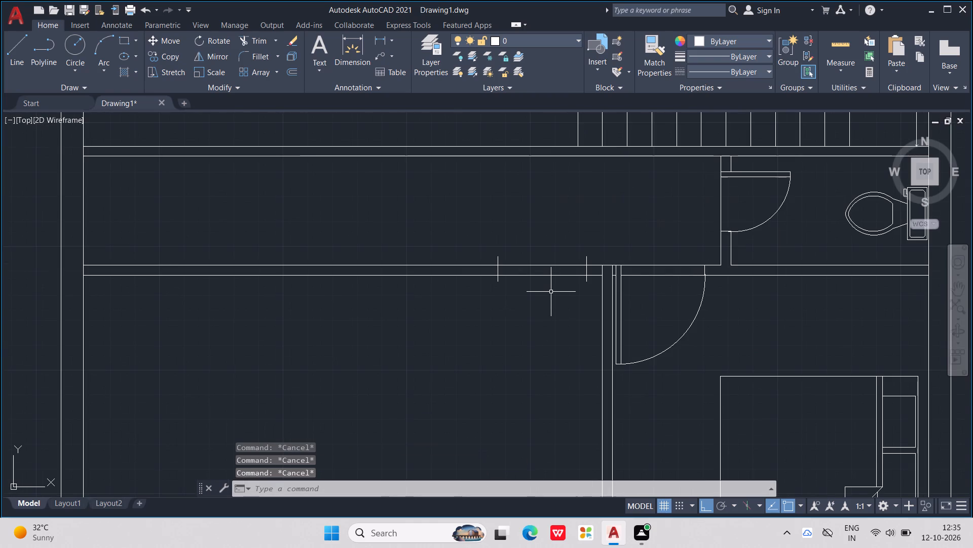
pyautogui.write('tr')
pyautogui.press('Return')
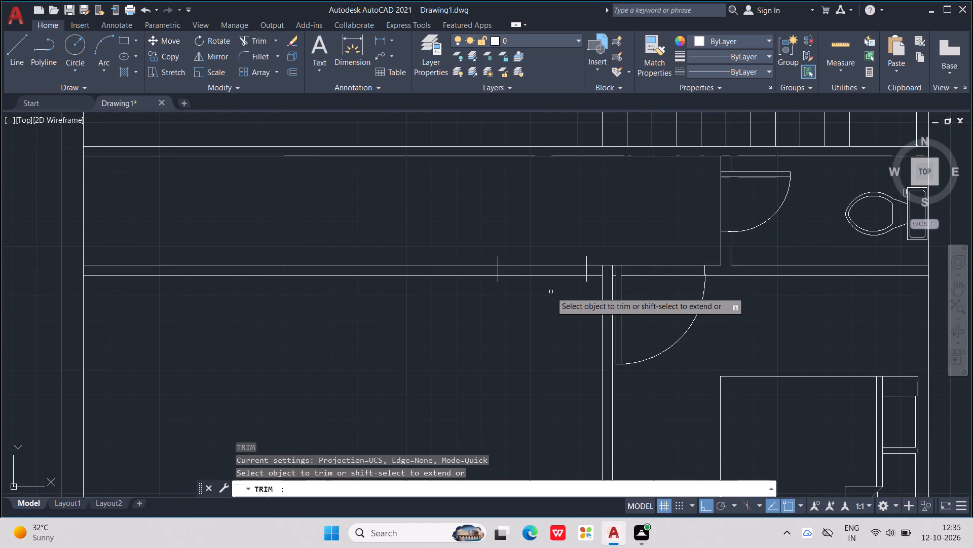
pyautogui.click(545, 265)
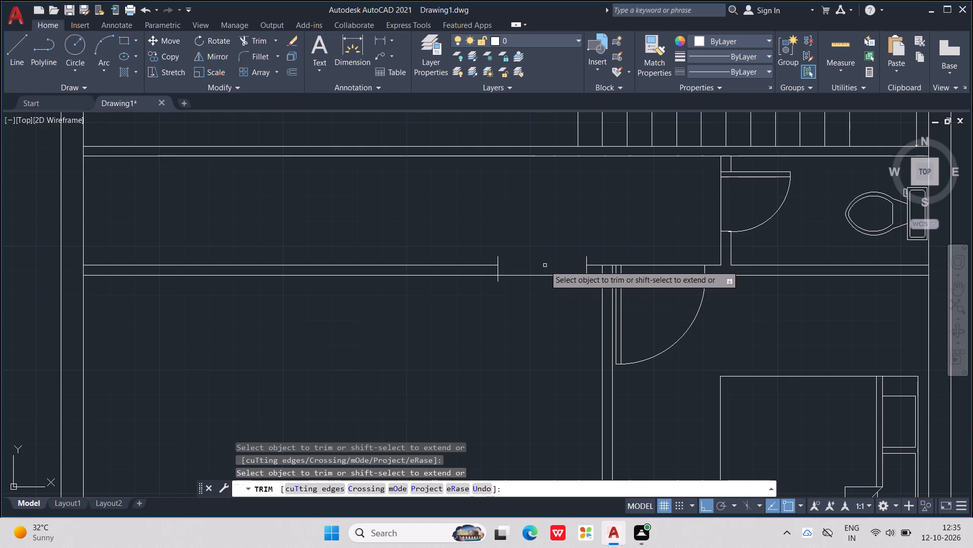
# Trim the ends of both jamb lines that project south and north beyond the wall faces.
pyautogui.scroll(3, 498, 281)
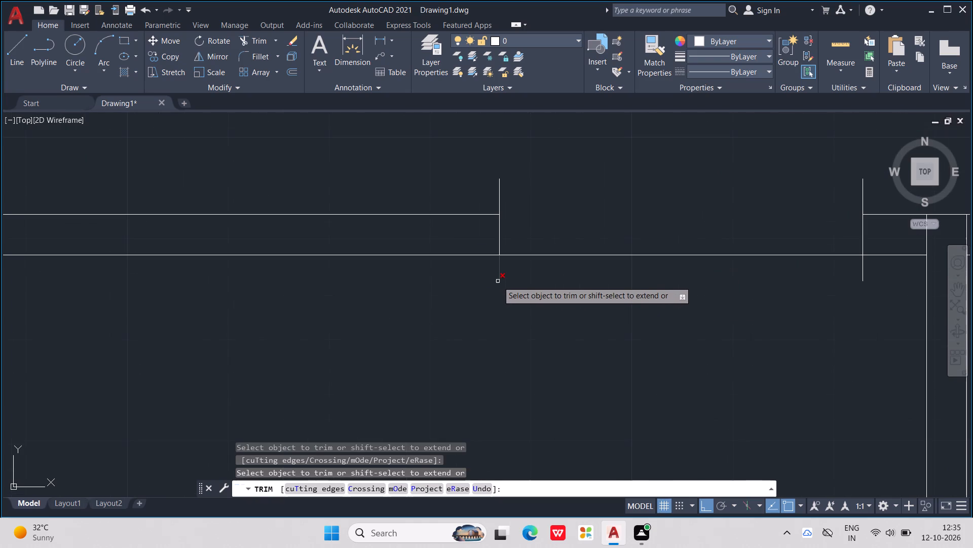
pyautogui.click(499, 276)
pyautogui.click(862, 275)
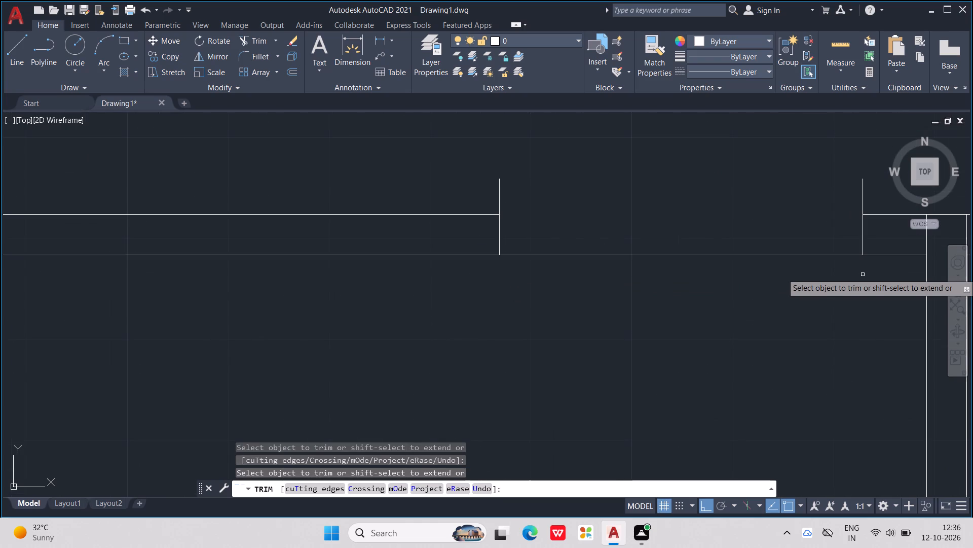
pyautogui.click(865, 197)
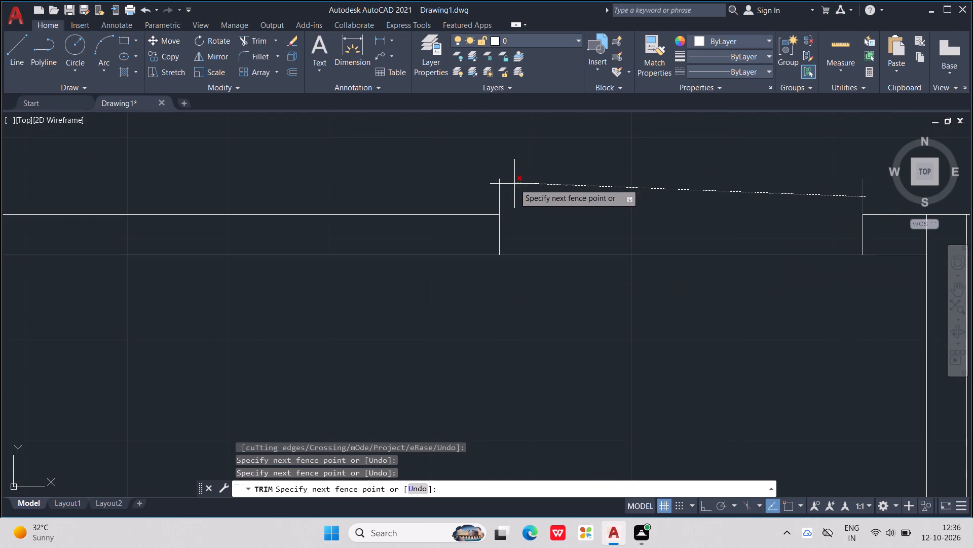
pyautogui.click(480, 189)
pyautogui.scroll(-2, 483, 189)
pyautogui.moveTo(489, 185); pyautogui.dragTo(497, 229, button='middle')
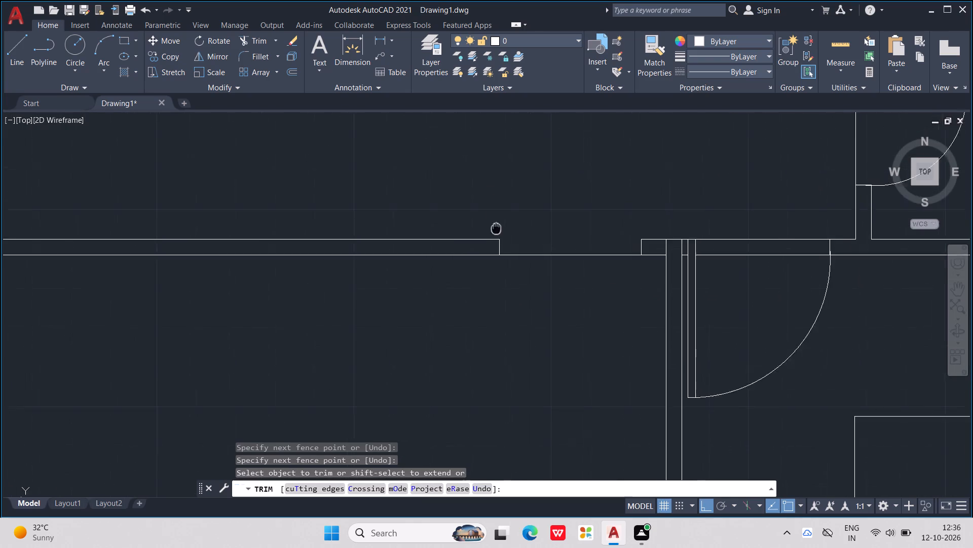
pyautogui.moveTo(497, 229); pyautogui.dragTo(503, 268, button='middle')
pyautogui.press('Escape')
pyautogui.press('Escape')
# Draw the door leaf from the west jamb's top: 3' north, 2" east, and back south to the wall's south face.
pyautogui.press('l')
pyautogui.press('Return')
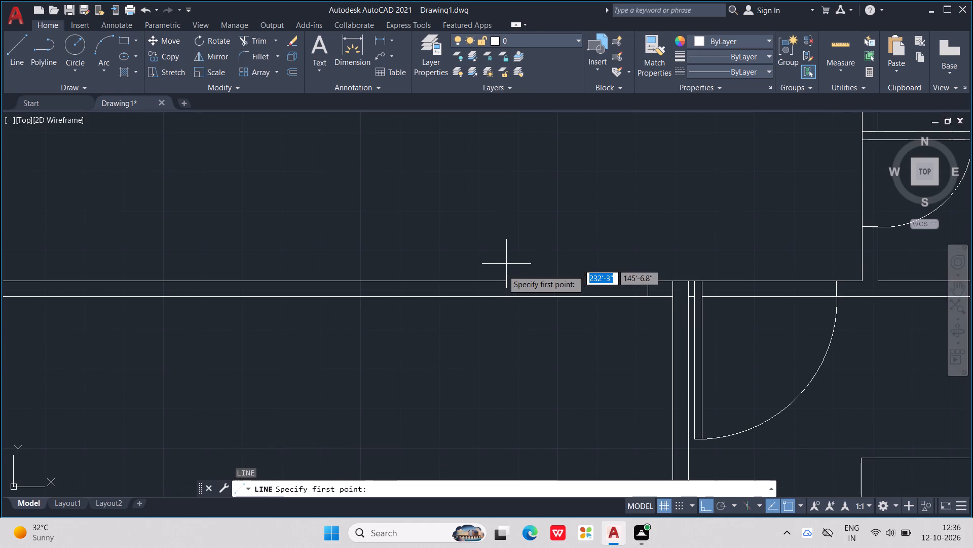
pyautogui.moveTo(505, 282); pyautogui.dragTo(506, 275)
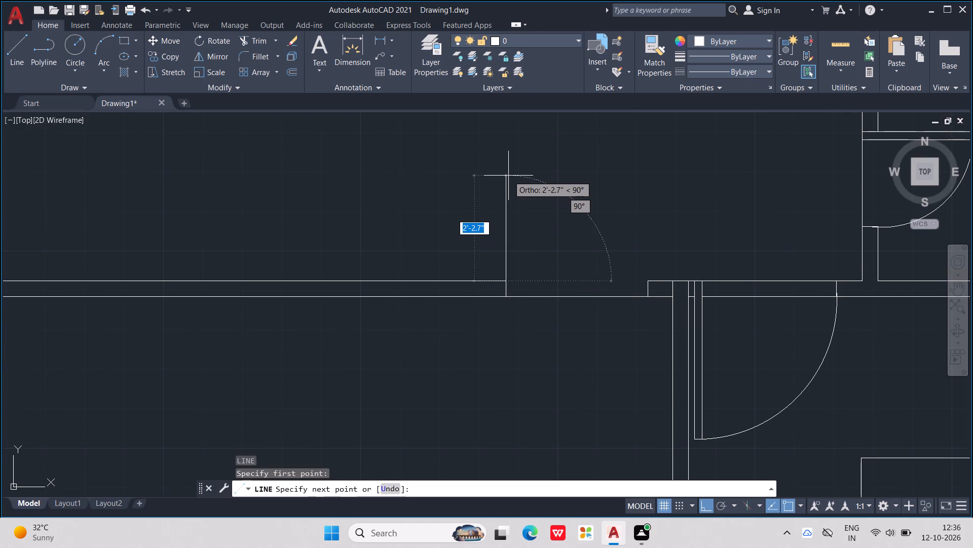
pyautogui.press('3')
pyautogui.press("'")
pyautogui.press('Return')
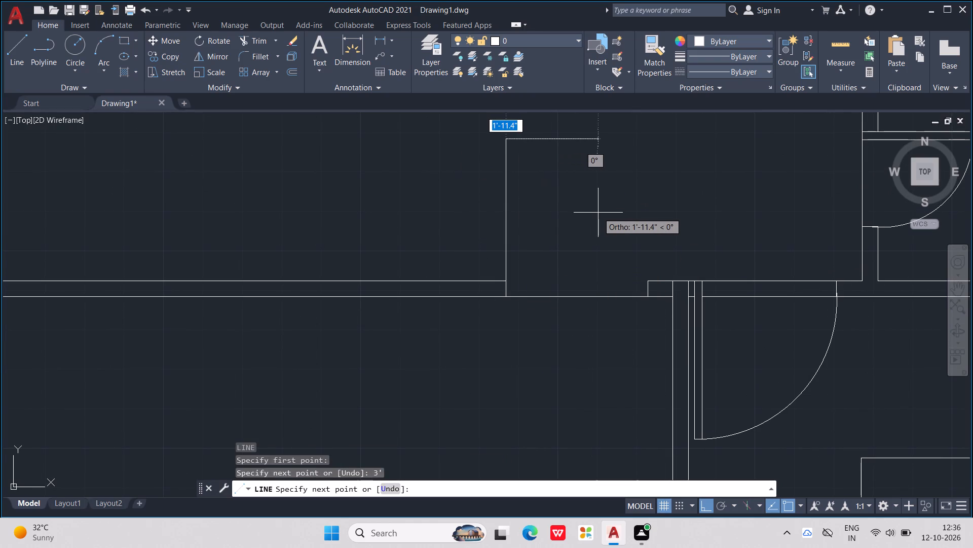
pyautogui.write('2"')
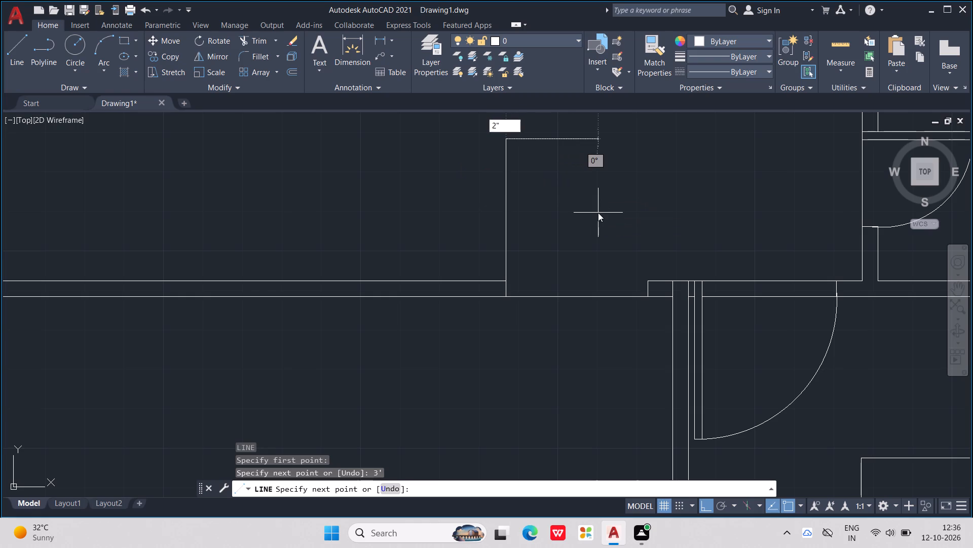
pyautogui.press('Return')
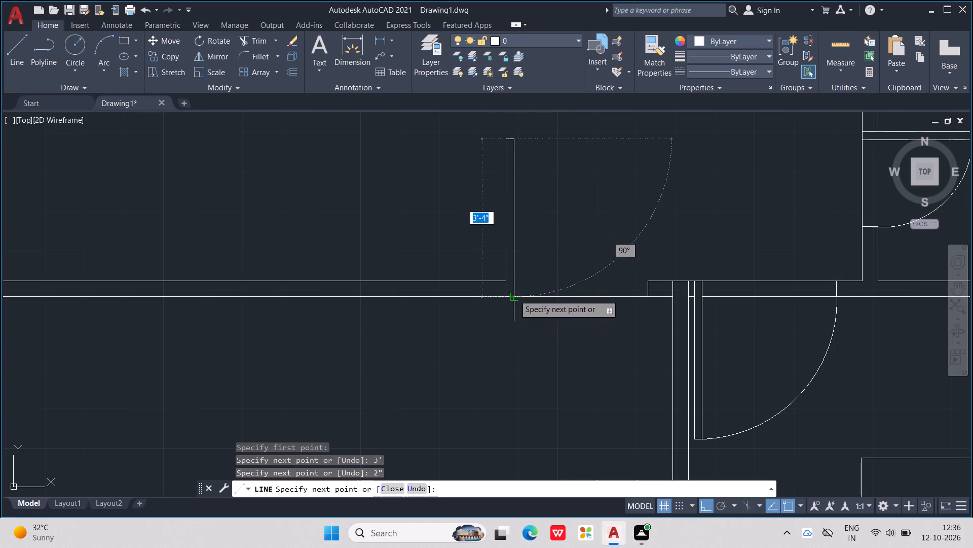
pyautogui.scroll(5, 514, 295)
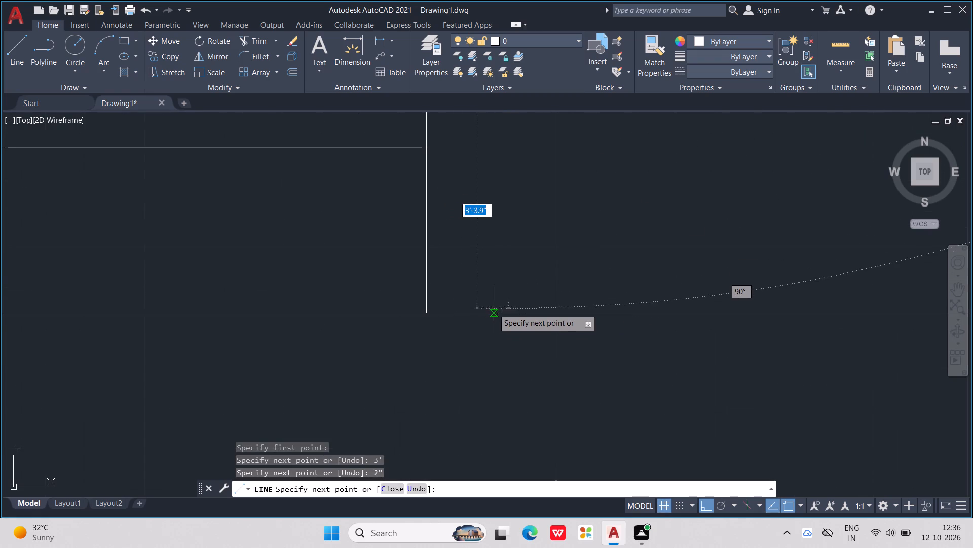
pyautogui.click(510, 313)
pyautogui.scroll(-2, 510, 312)
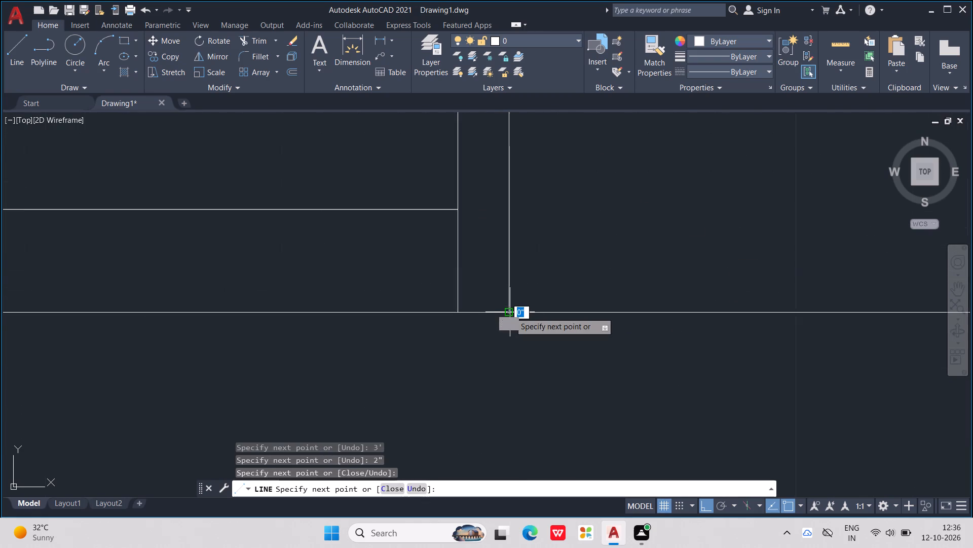
pyautogui.press('Escape')
pyautogui.press('Escape')
# Draw the door swing as a three-point arc through the leaf's two north corners, ending on the east jamb.
pyautogui.moveTo(510, 312); pyautogui.dragTo(470, 409, button='middle')
pyautogui.scroll(-1, 510, 312)
pyautogui.scroll(-2, 470, 409)
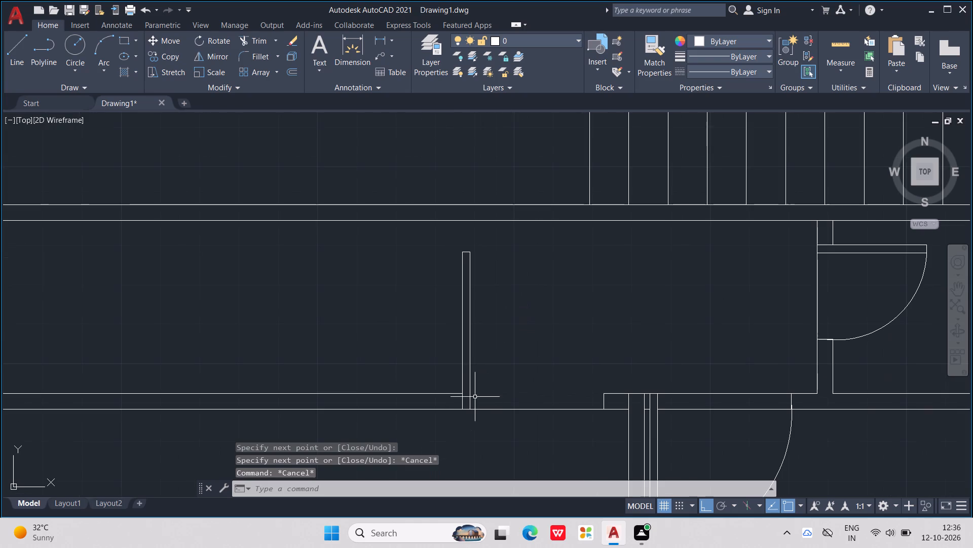
pyautogui.press('Escape')
pyautogui.press('Escape')
pyautogui.press('t')
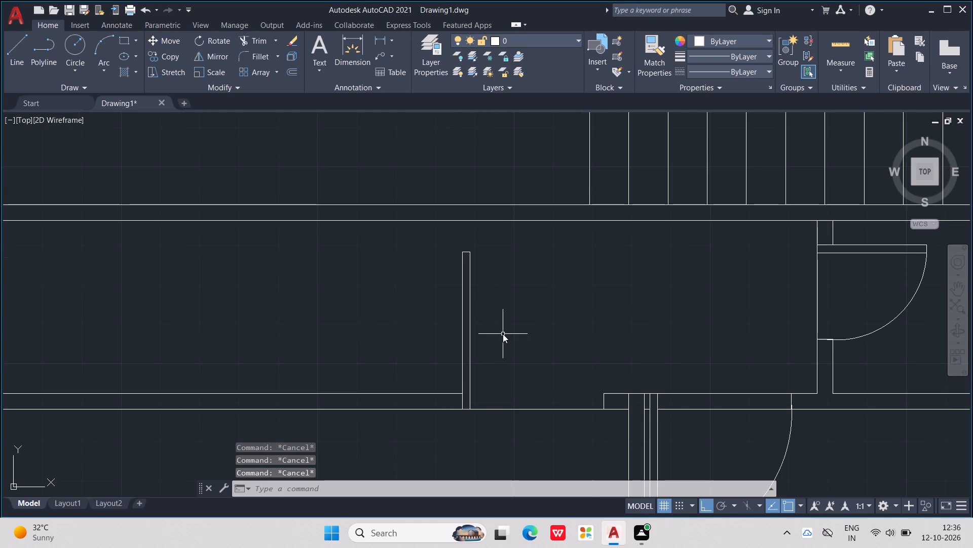
pyautogui.press('Escape')
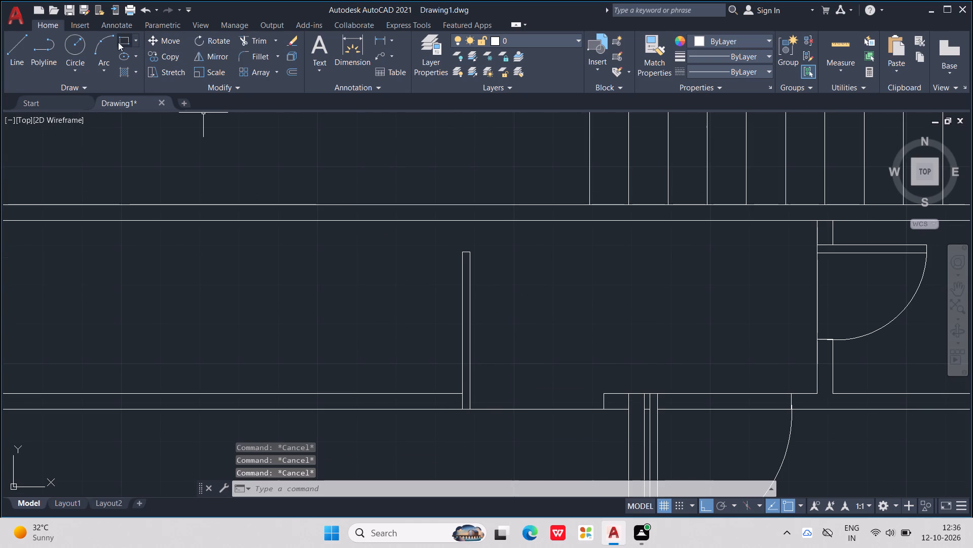
pyautogui.click(114, 43)
pyautogui.scroll(2, 490, 241)
pyautogui.scroll(3, 473, 286)
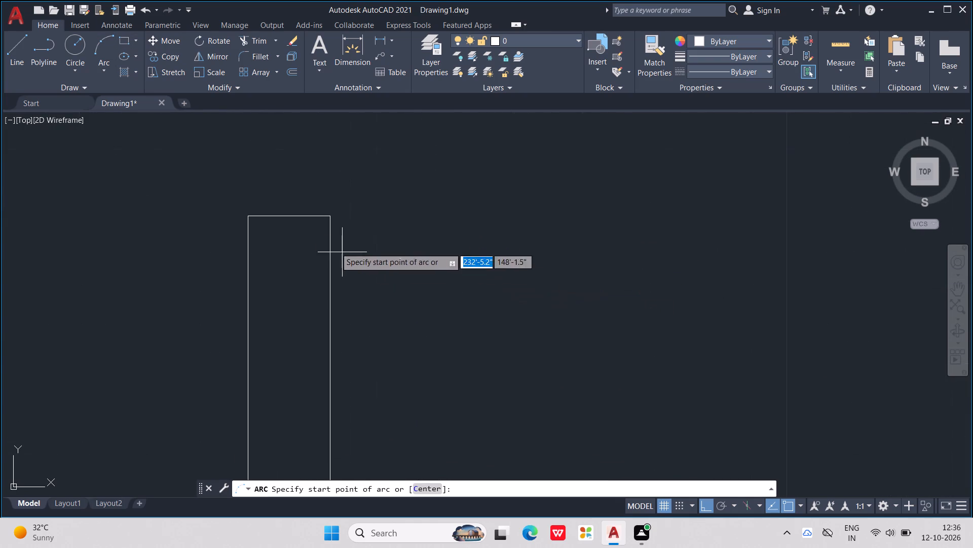
pyautogui.click(252, 216)
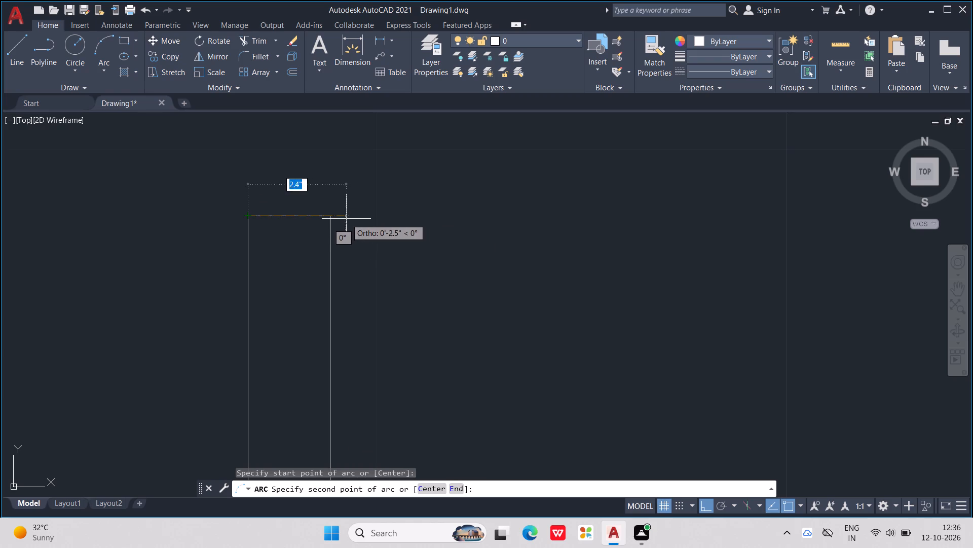
pyautogui.click(331, 216)
pyautogui.moveTo(394, 225); pyautogui.dragTo(387, 143, button='middle')
pyautogui.scroll(-1, 395, 225)
pyautogui.scroll(-2, 442, 164)
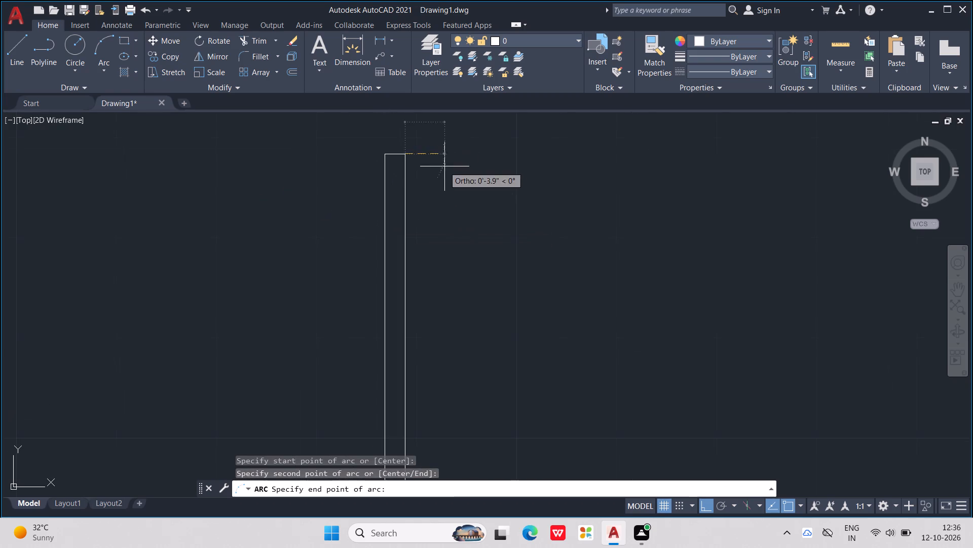
pyautogui.moveTo(595, 375); pyautogui.dragTo(569, 216, button='middle')
pyautogui.scroll(-1, 599, 369)
pyautogui.scroll(3, 683, 341)
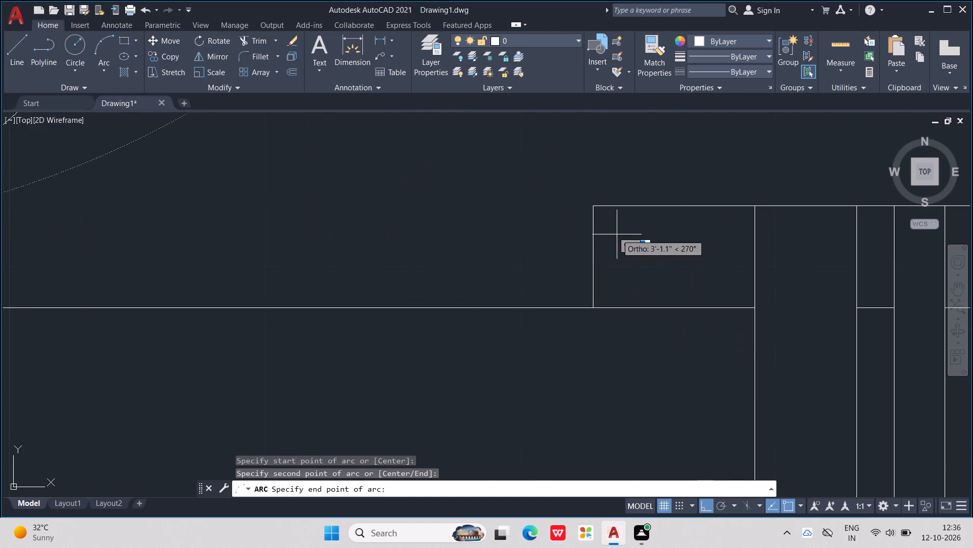
pyautogui.click(588, 257)
pyautogui.scroll(-4, 588, 257)
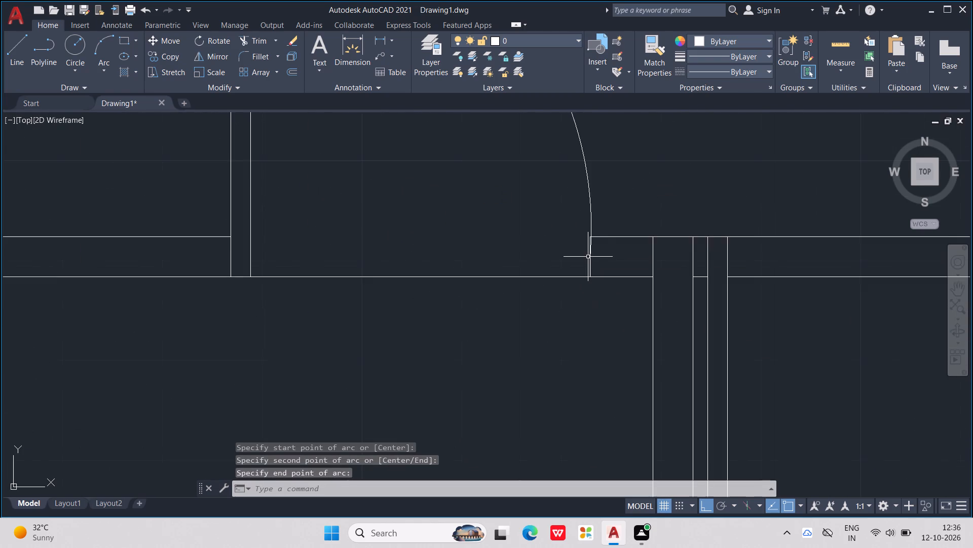
# Trim both lines of the wall just south of the staircase, removing their portions west of the stairs and toilet.
pyautogui.scroll(-3, 588, 257)
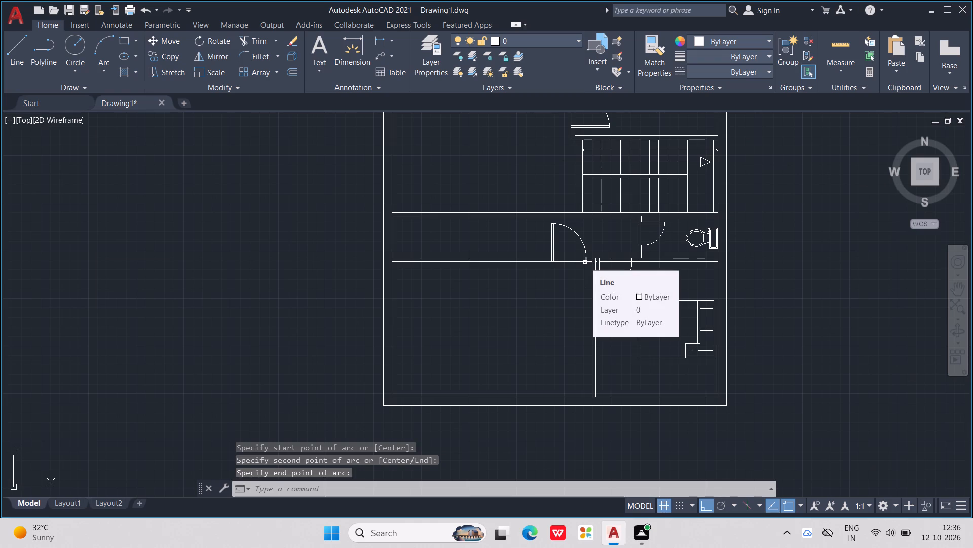
pyautogui.scroll(-1, 854, 262)
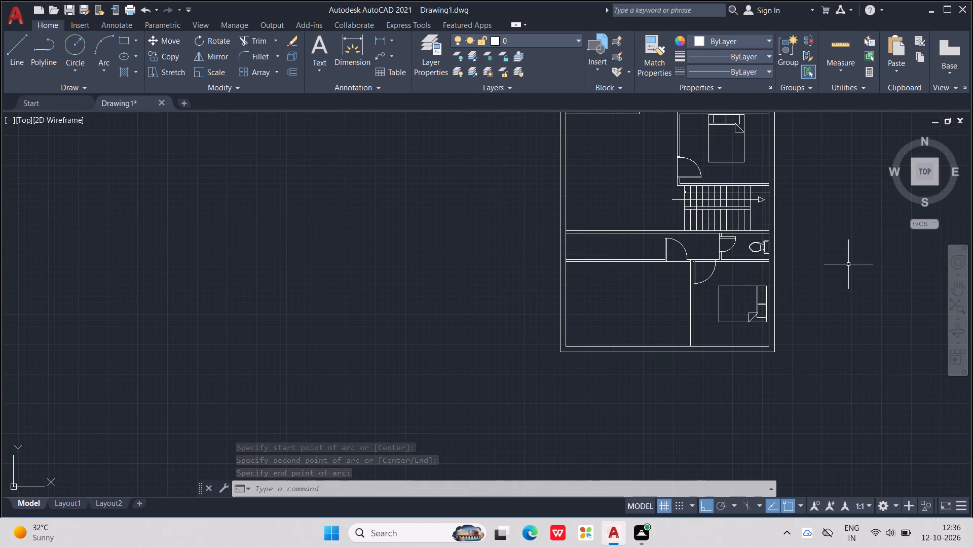
pyautogui.press('Escape')
pyautogui.write('tr')
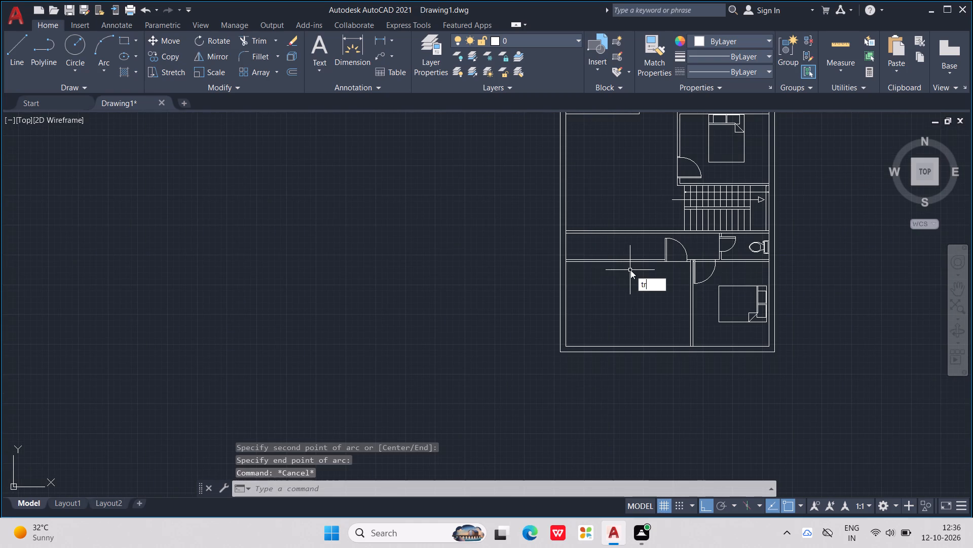
pyautogui.press('Return')
pyautogui.moveTo(606, 215); pyautogui.dragTo(612, 246)
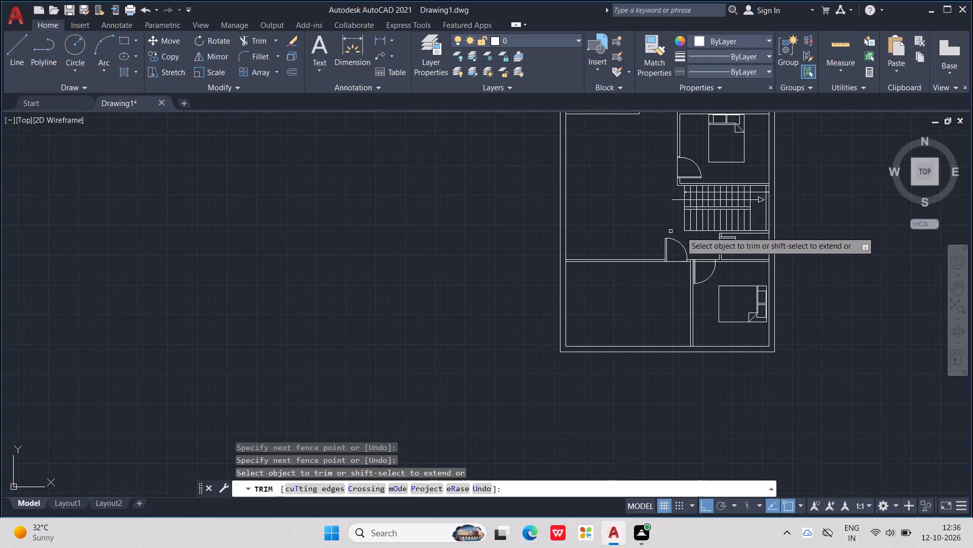
pyautogui.scroll(1, 716, 228)
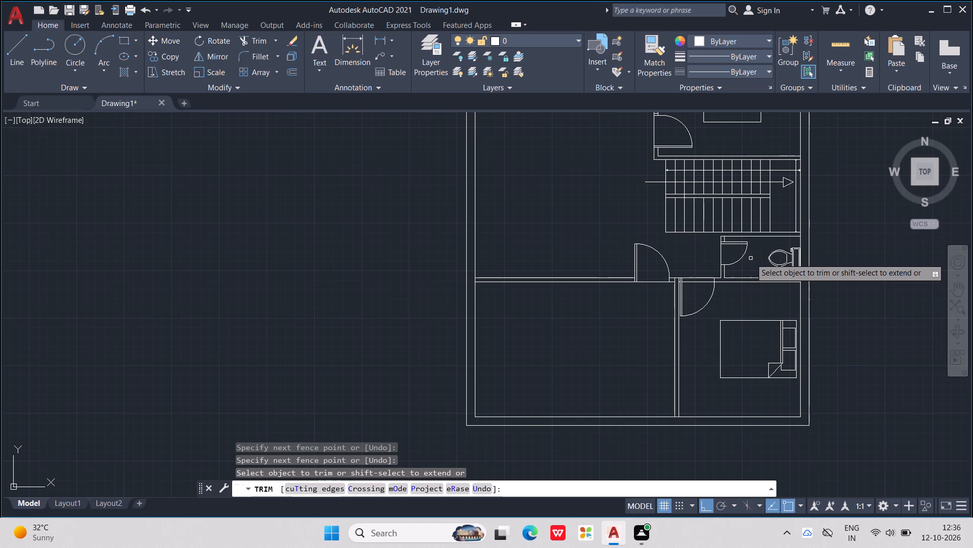
pyautogui.scroll(2, 718, 232)
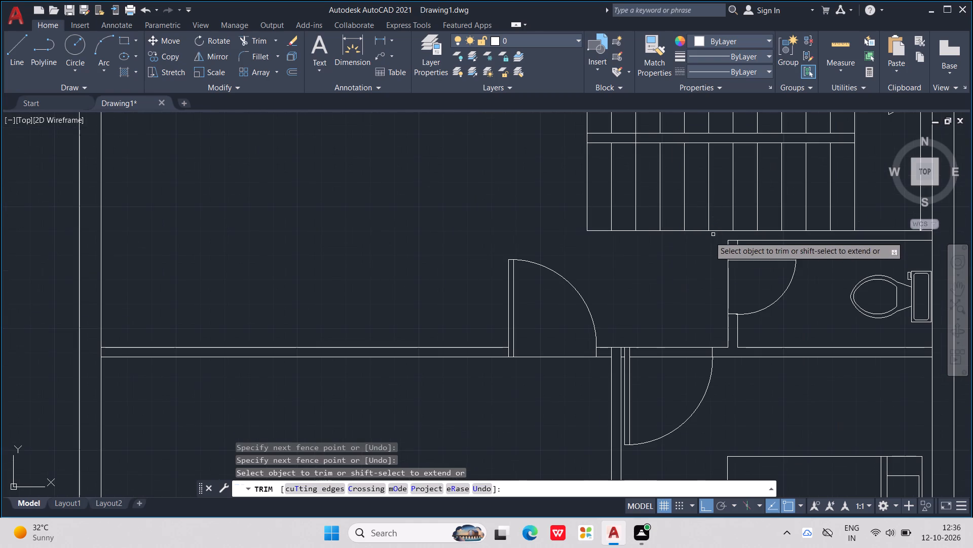
pyautogui.write('ex')
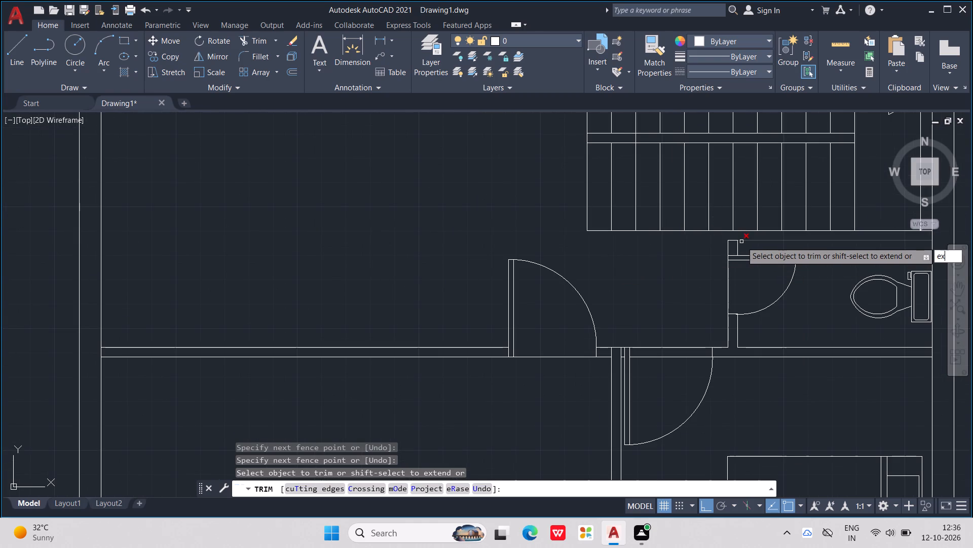
pyautogui.press('Escape')
pyautogui.press('Escape')
pyautogui.press('Escape')
pyautogui.press('Escape')
pyautogui.press('Escape')
pyautogui.press('Escape')
pyautogui.press('Escape')
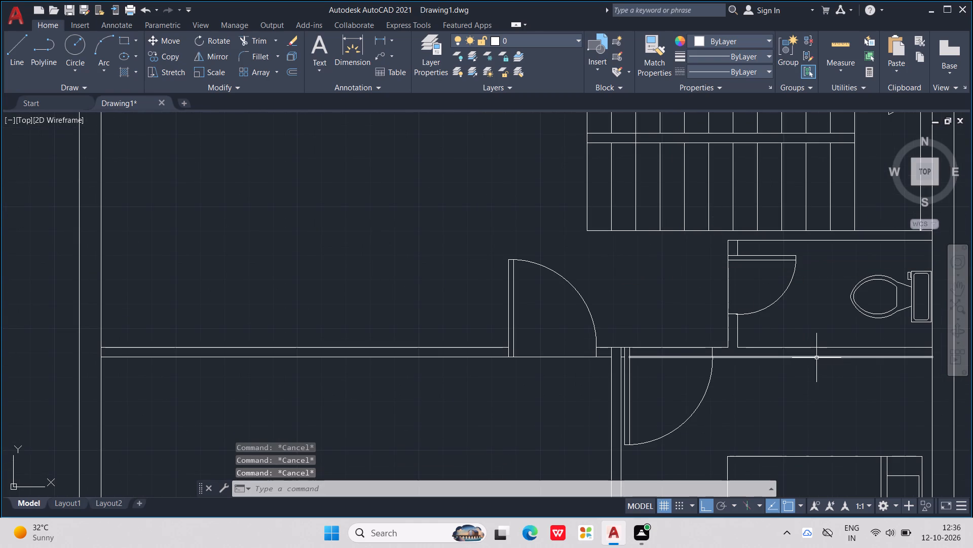
pyautogui.press('Escape')
pyautogui.press('Escape')
# Extend the toilet's north wall inner face line west to the inner face of the west outer wall.
pyautogui.press('e')
pyautogui.press('x')
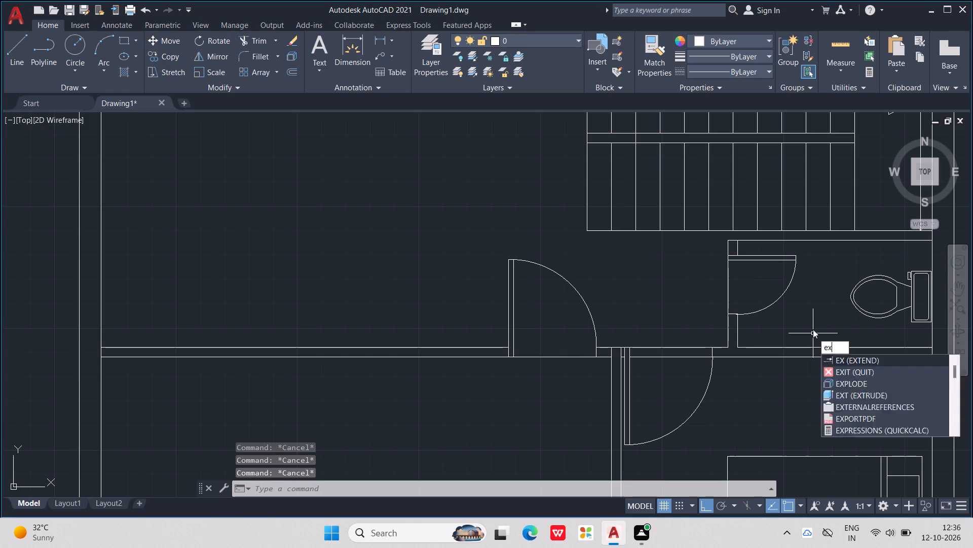
pyautogui.press('Return')
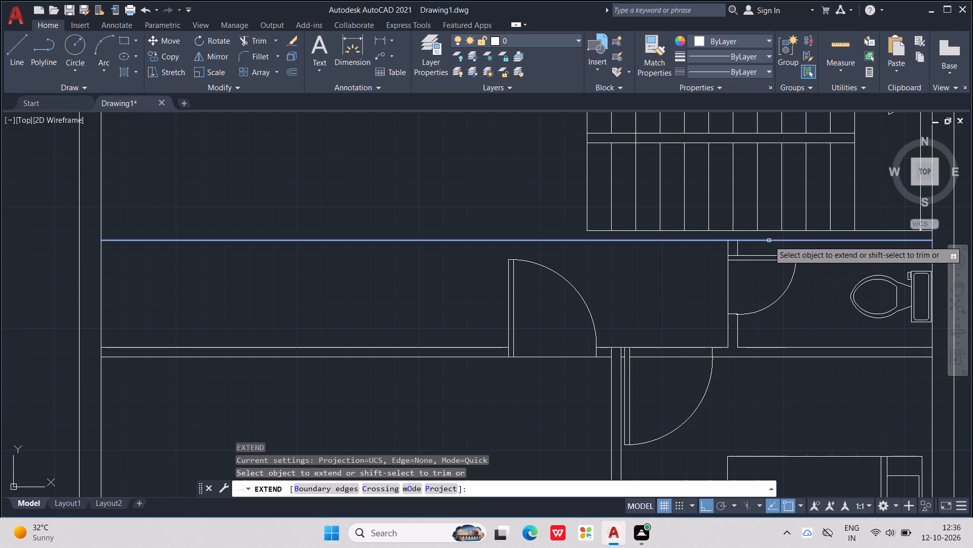
pyautogui.click(769, 241)
pyautogui.press('Escape')
pyautogui.press('Escape')
pyautogui.press('Escape')
pyautogui.press('Escape')
pyautogui.press('Escape')
pyautogui.press('Escape')
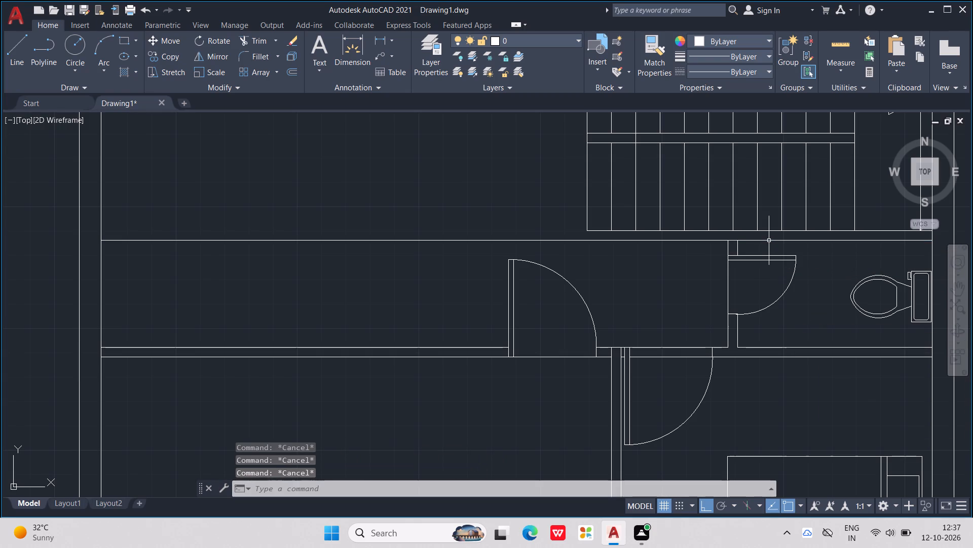
pyautogui.press('Escape')
pyautogui.press('Escape')
pyautogui.scroll(-3, 719, 222)
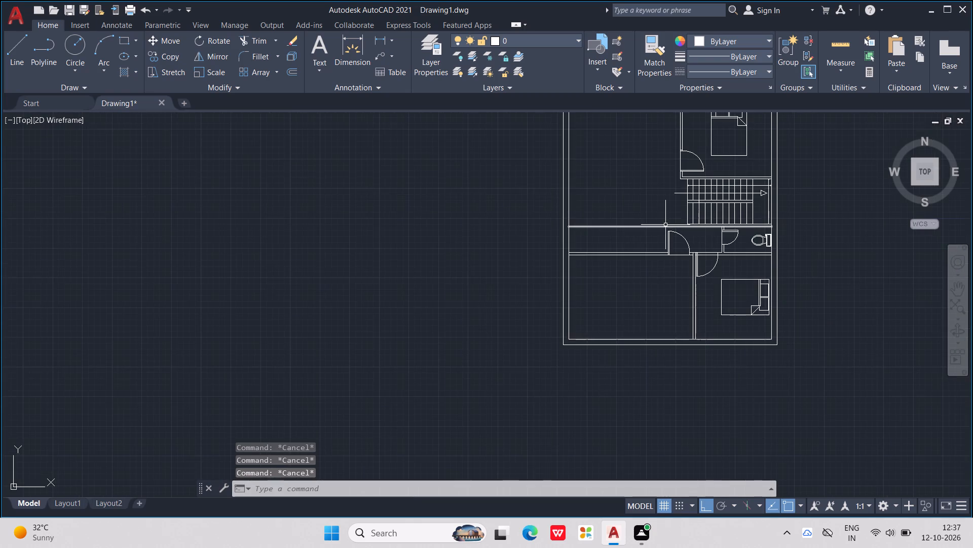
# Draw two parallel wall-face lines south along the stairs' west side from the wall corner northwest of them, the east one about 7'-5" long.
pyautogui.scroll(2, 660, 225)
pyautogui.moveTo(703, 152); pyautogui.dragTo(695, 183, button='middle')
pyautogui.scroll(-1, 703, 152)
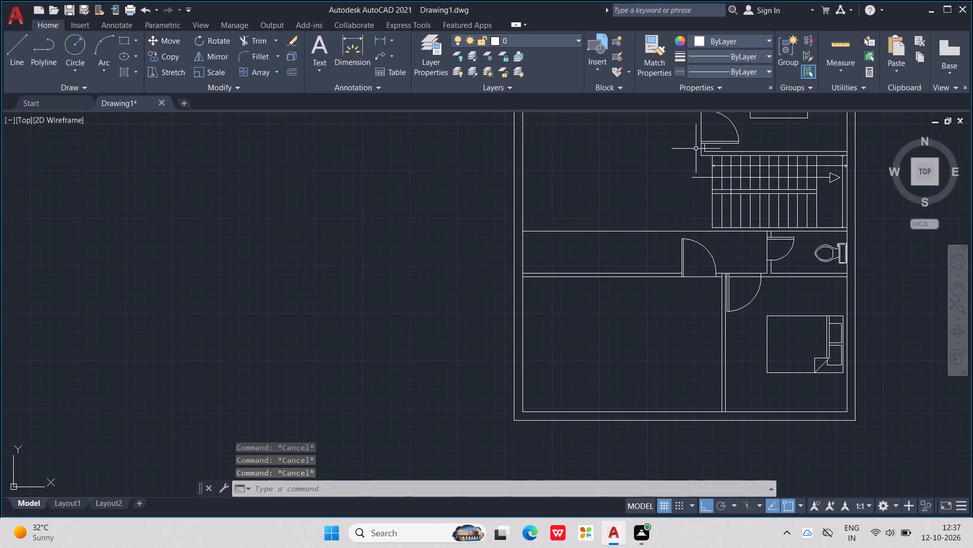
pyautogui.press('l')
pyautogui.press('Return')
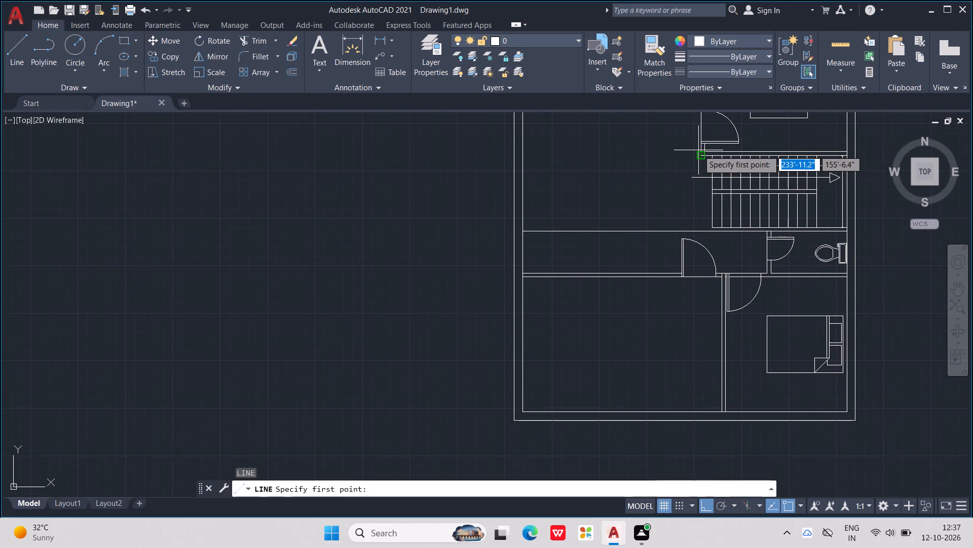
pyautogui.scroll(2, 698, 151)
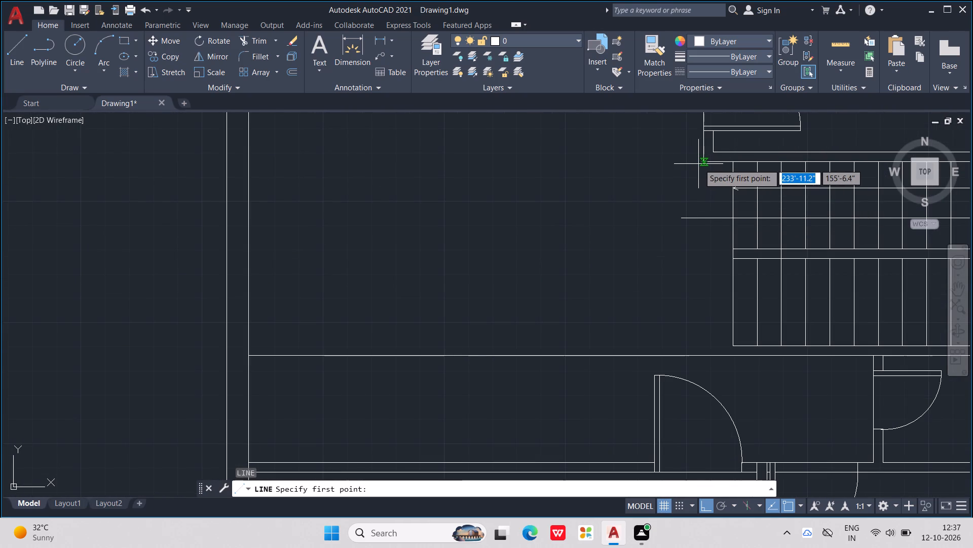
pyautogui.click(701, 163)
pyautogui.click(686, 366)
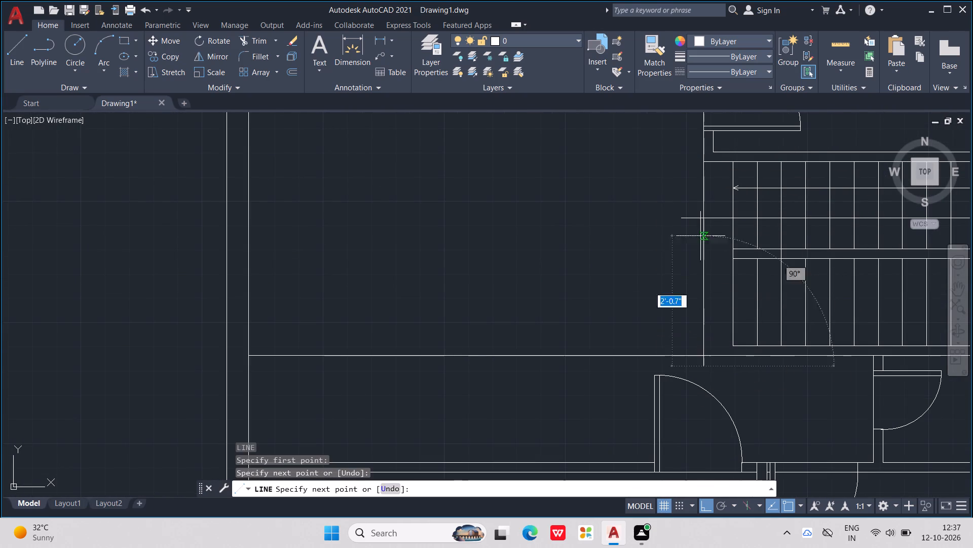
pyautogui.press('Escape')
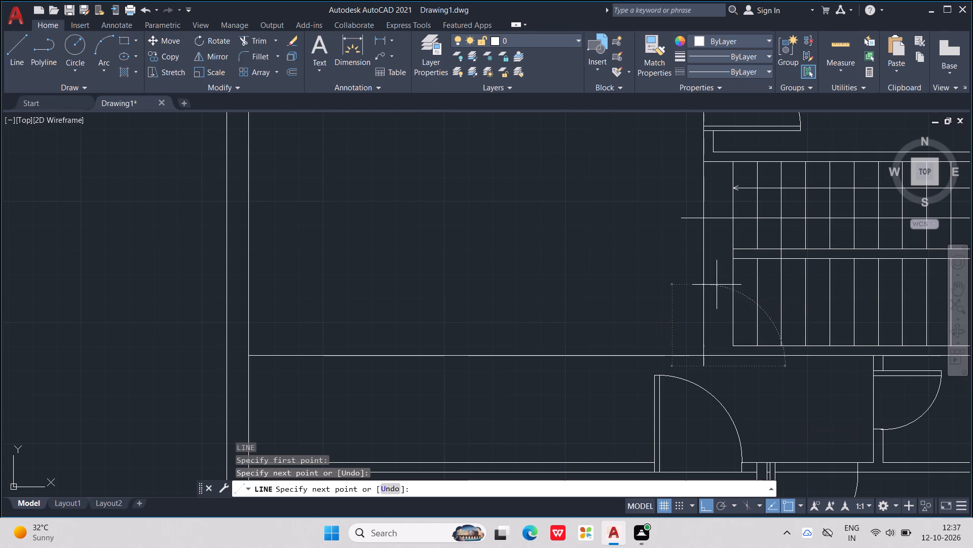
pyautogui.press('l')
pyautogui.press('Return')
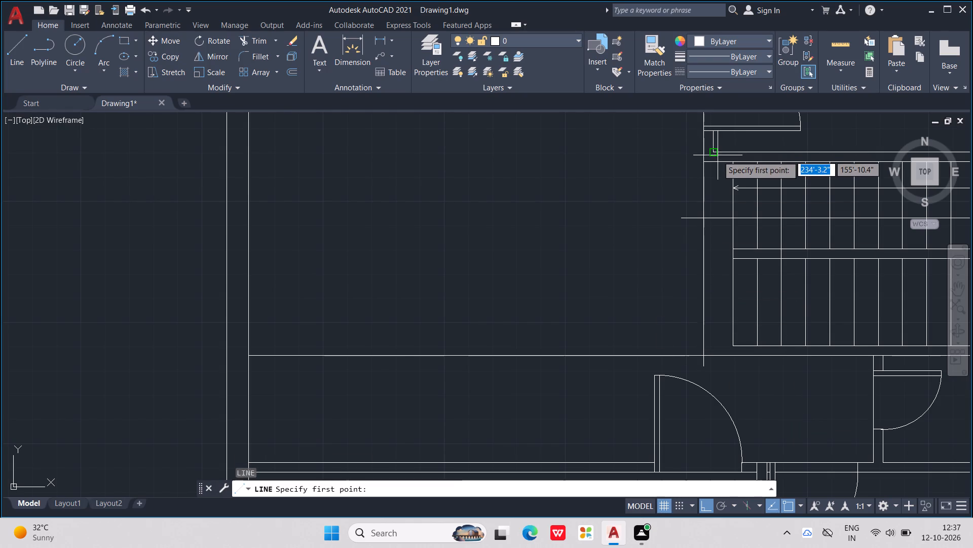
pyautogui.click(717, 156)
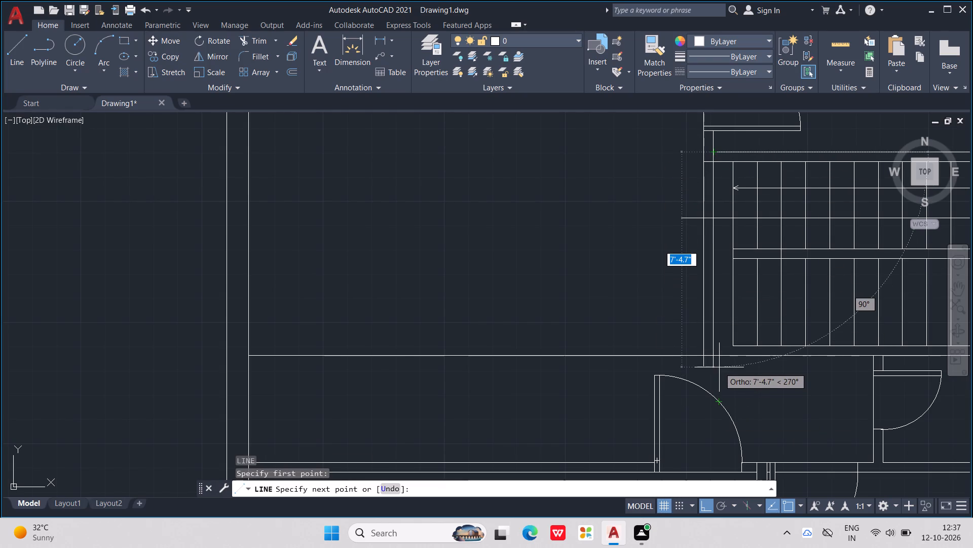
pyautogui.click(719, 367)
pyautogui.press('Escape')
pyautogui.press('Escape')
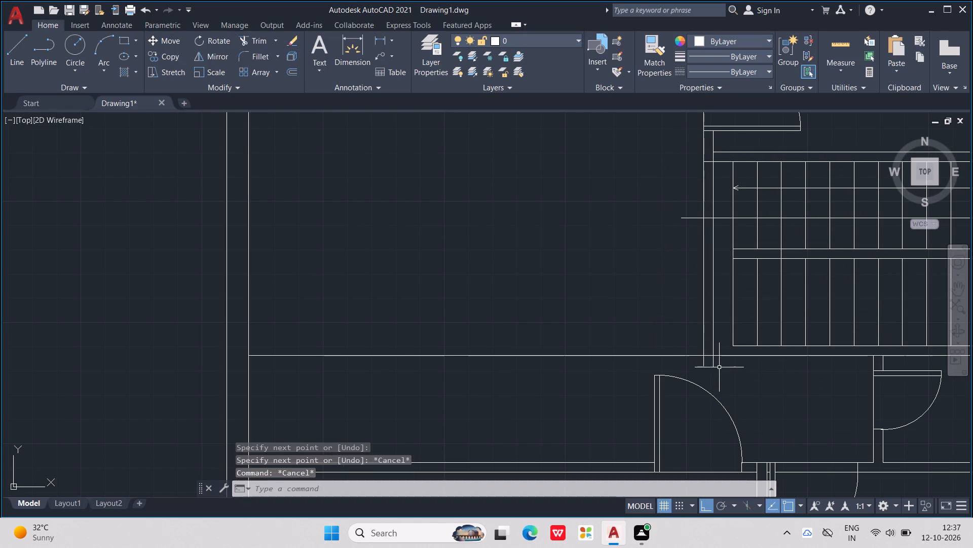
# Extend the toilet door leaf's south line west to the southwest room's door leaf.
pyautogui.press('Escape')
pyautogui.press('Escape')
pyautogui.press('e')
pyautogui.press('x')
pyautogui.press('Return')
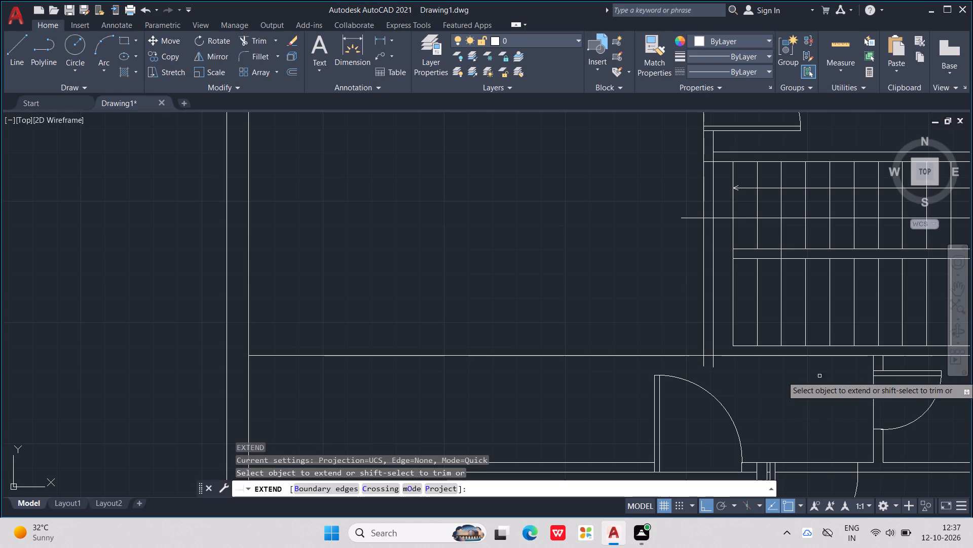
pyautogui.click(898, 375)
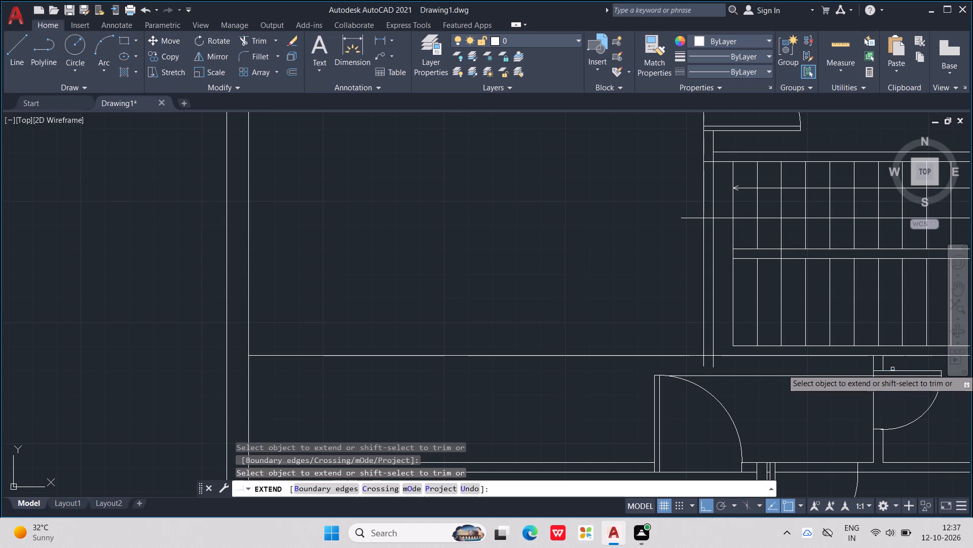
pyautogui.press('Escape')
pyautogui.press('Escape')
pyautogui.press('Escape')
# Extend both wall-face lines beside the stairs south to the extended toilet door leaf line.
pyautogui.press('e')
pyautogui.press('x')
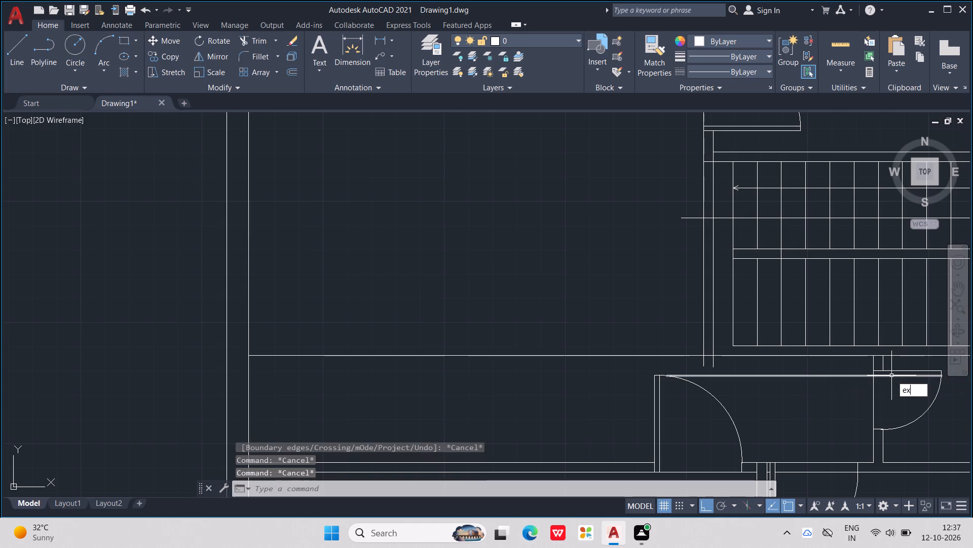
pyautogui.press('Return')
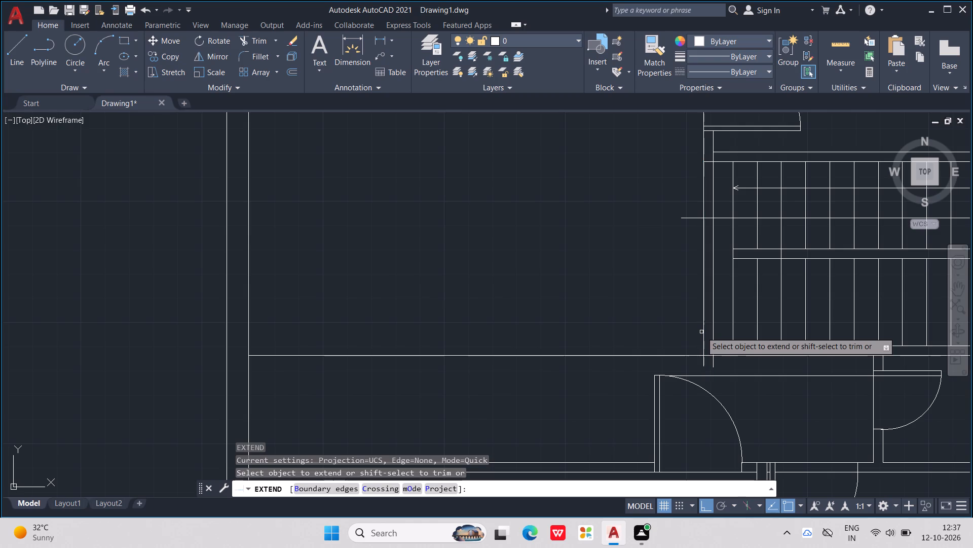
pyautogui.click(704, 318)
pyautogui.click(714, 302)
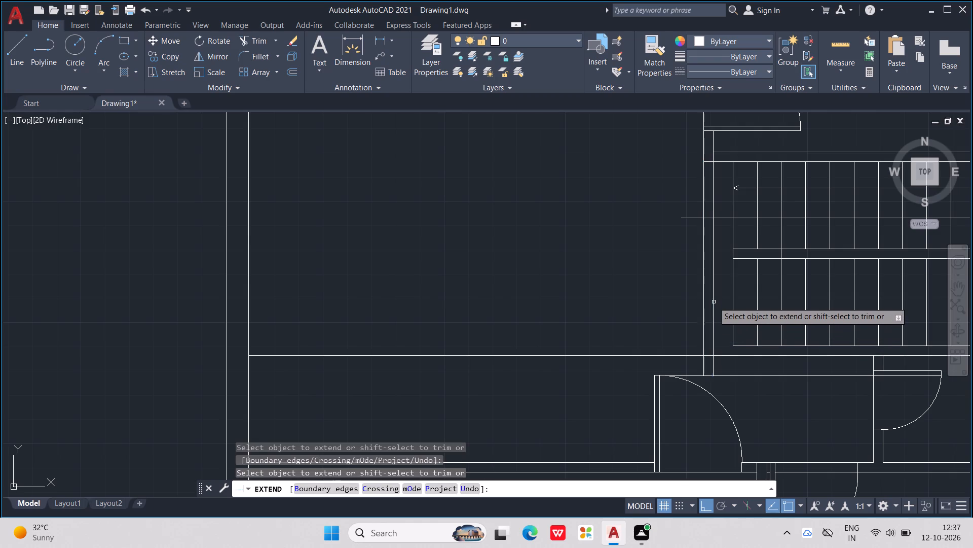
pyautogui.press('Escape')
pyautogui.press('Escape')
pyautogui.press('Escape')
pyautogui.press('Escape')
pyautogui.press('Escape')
# Trim the toilet's extended north wall line and the extended door leaf line west of the two lines beside the stairs.
pyautogui.write('tr')
pyautogui.press('Return')
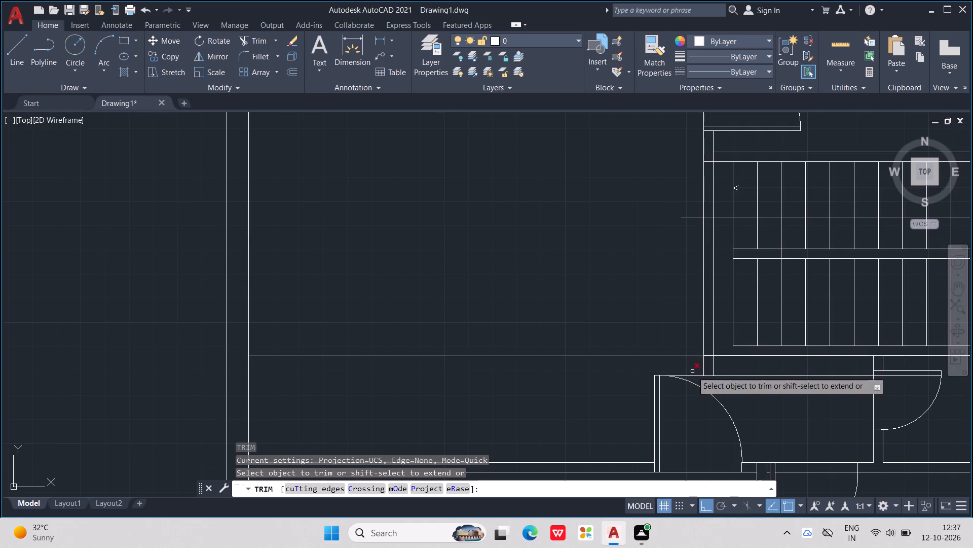
pyautogui.click(693, 376)
pyautogui.scroll(3, 669, 384)
pyautogui.scroll(-3, 668, 352)
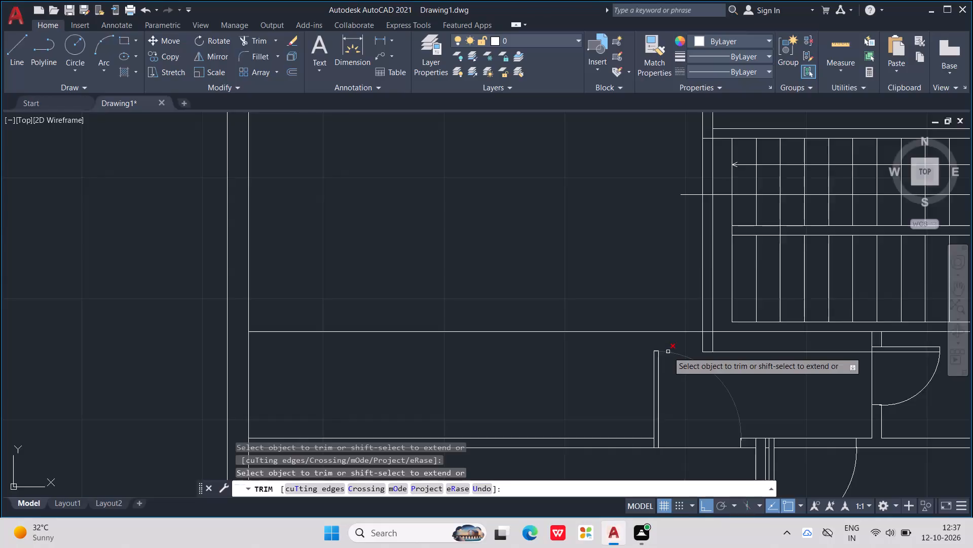
pyautogui.scroll(-3, 668, 352)
pyautogui.click(665, 347)
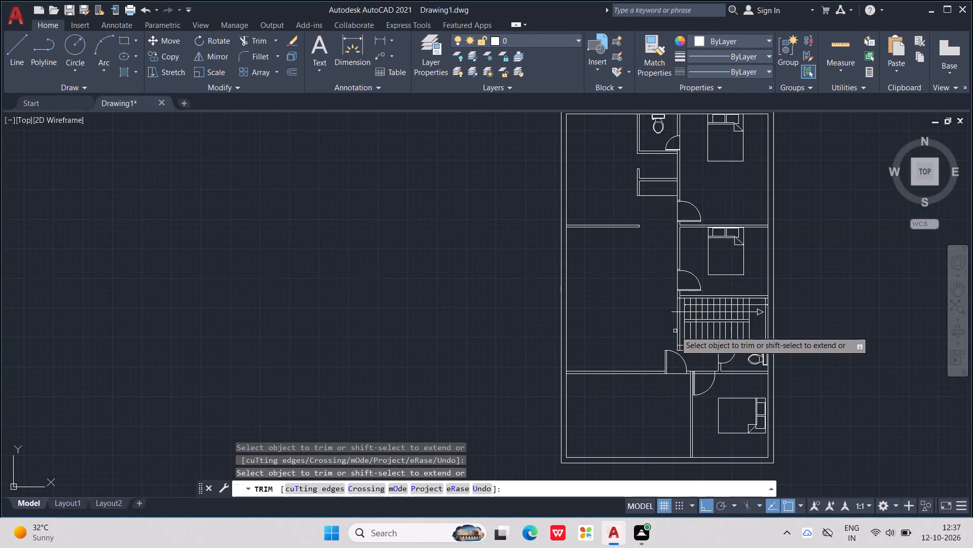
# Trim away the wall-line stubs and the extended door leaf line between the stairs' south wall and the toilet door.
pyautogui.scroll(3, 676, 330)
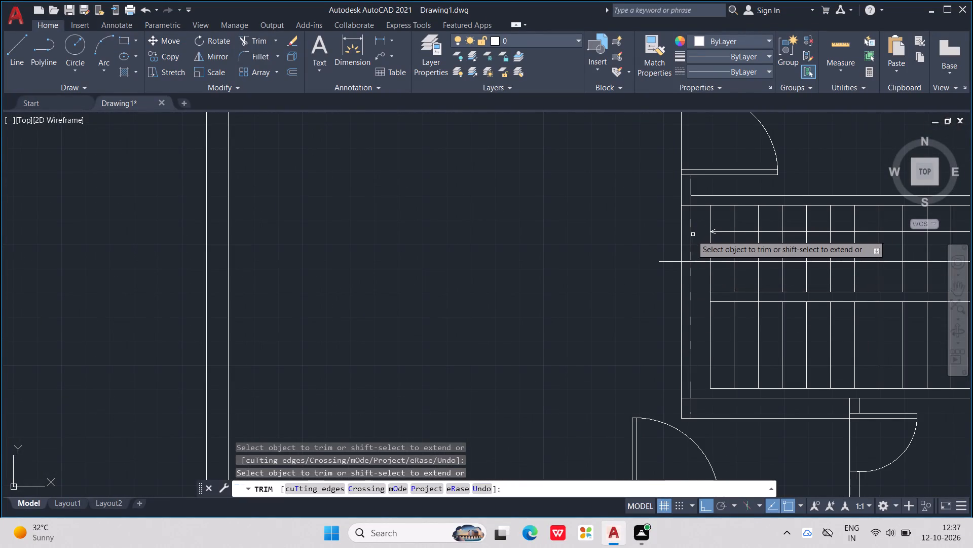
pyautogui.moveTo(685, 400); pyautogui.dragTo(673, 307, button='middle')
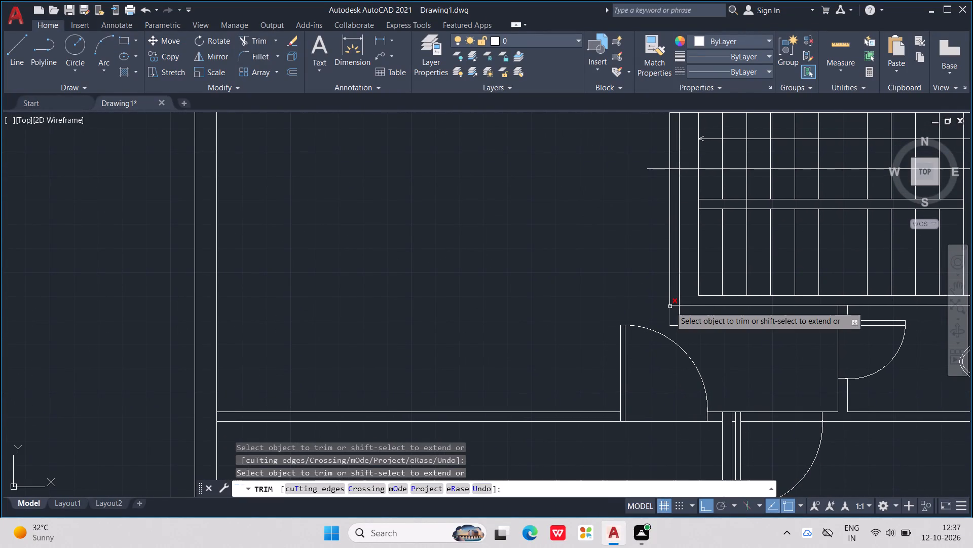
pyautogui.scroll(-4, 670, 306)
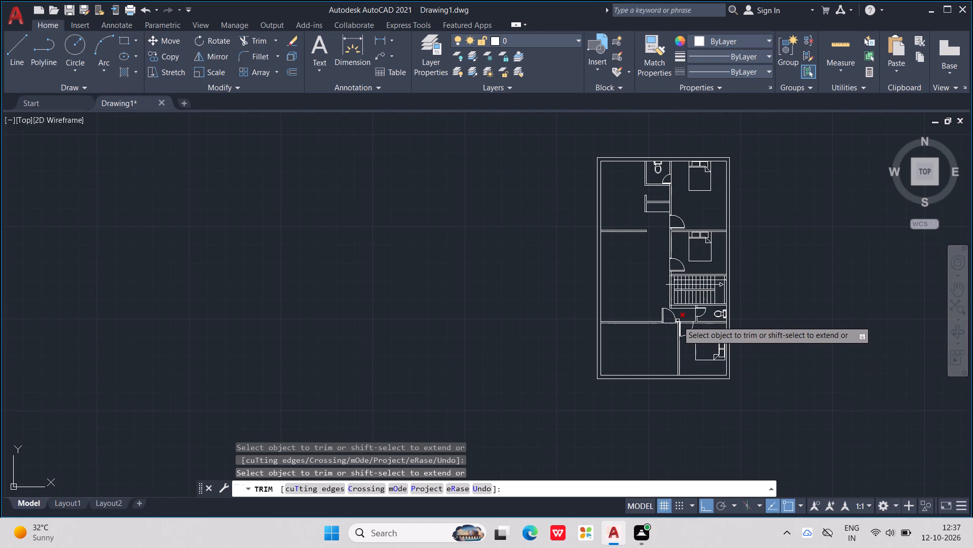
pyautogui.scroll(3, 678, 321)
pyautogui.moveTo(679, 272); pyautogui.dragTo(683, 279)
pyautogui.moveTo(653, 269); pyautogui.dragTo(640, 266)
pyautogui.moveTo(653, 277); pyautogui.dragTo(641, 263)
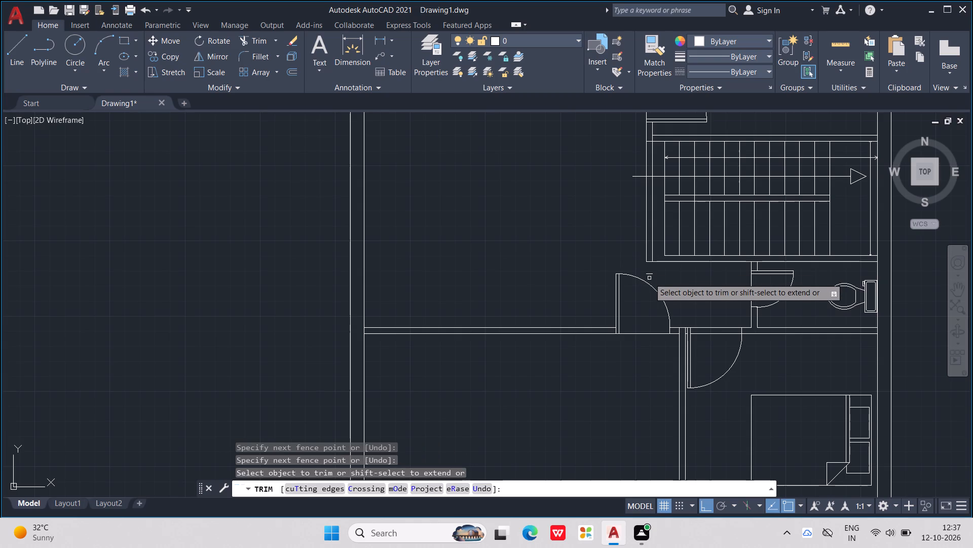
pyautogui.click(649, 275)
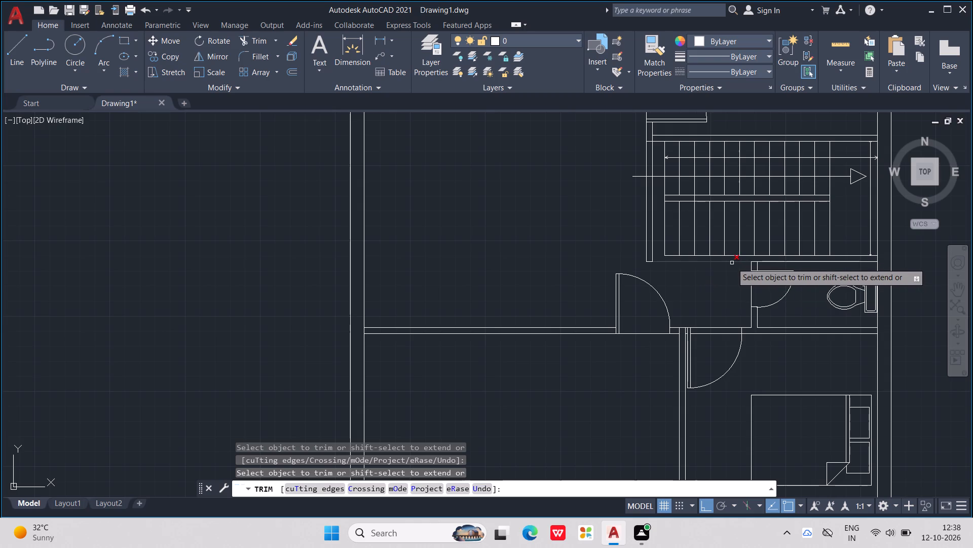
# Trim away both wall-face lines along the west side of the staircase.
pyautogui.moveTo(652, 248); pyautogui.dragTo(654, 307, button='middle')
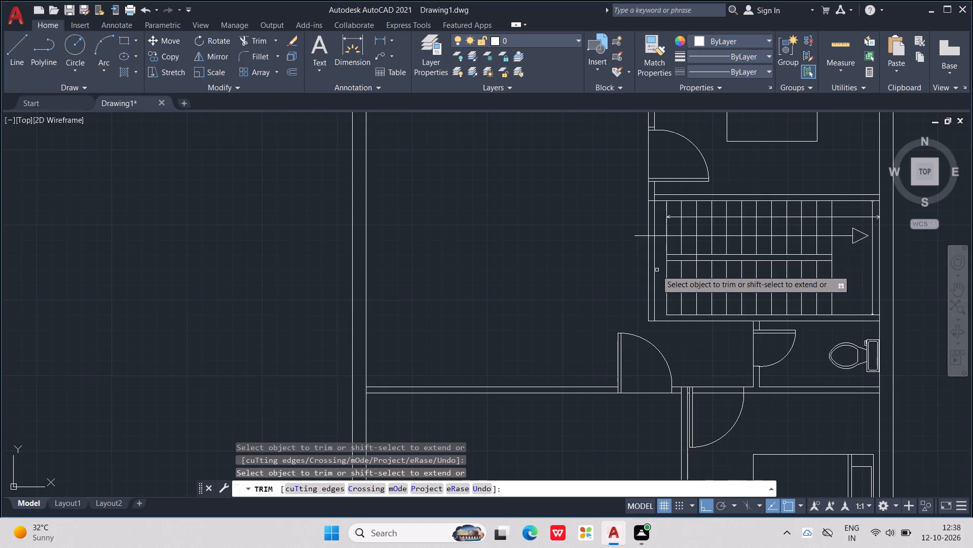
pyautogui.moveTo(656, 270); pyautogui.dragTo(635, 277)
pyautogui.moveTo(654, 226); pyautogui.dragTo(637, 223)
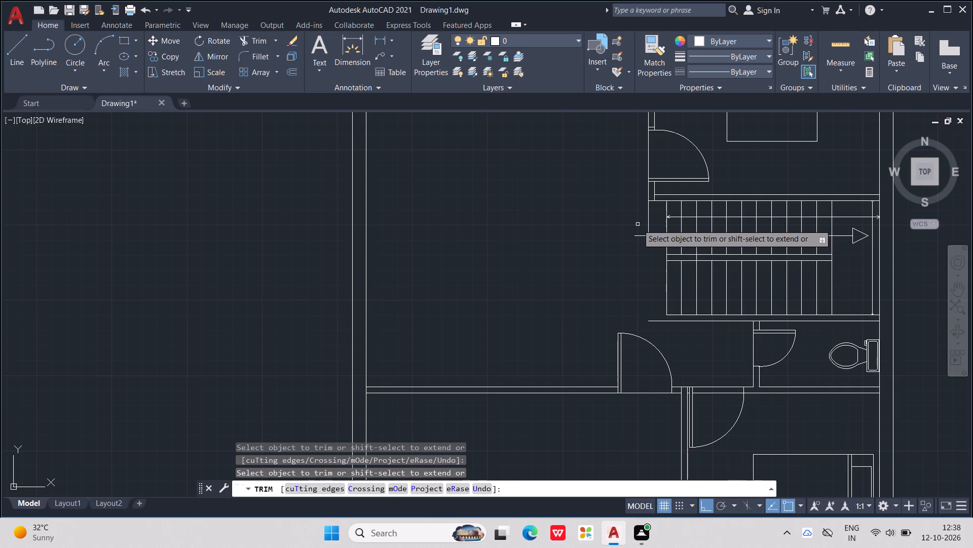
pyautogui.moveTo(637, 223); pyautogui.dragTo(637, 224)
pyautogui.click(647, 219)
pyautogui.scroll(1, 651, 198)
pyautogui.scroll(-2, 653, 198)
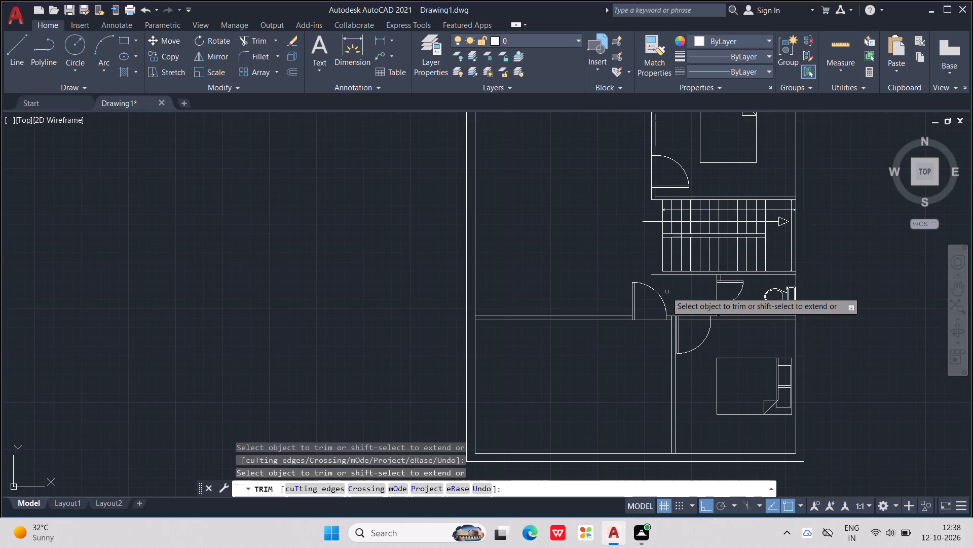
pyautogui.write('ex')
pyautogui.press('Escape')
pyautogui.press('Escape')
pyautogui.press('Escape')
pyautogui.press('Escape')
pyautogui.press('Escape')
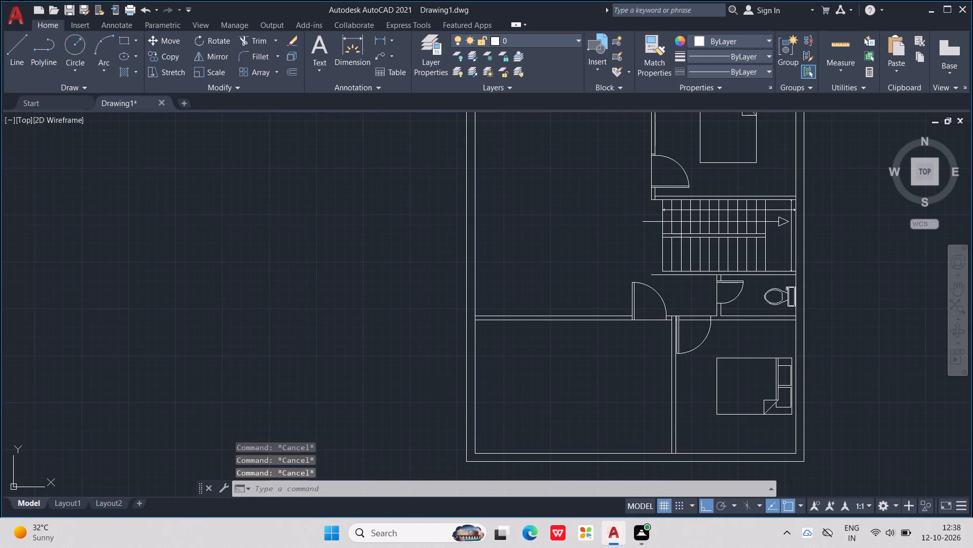
# Draw a short line from the staircase's southwest corner south to the wall line below it, closing the wall's west end.
pyautogui.press('l')
pyautogui.press('Return')
pyautogui.scroll(2, 666, 277)
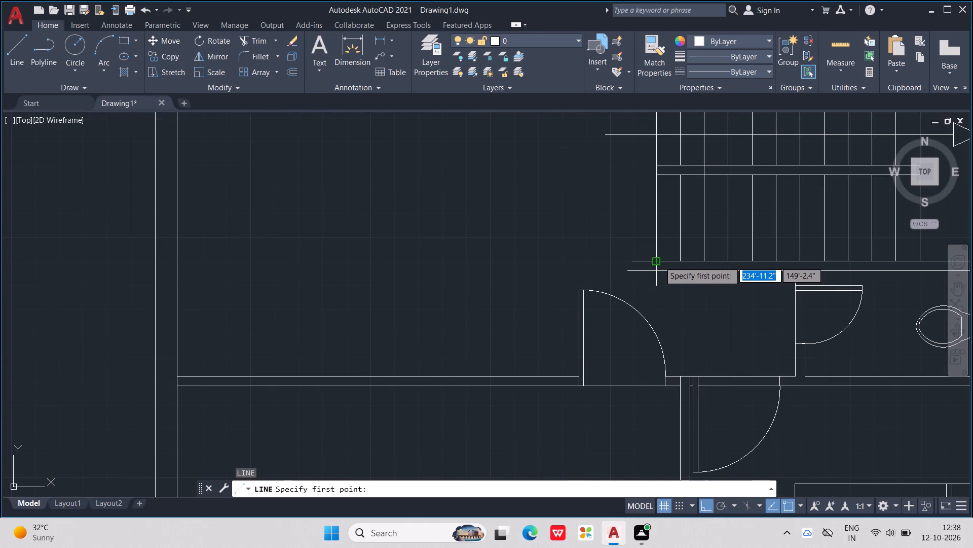
pyautogui.click(659, 261)
pyautogui.click(659, 269)
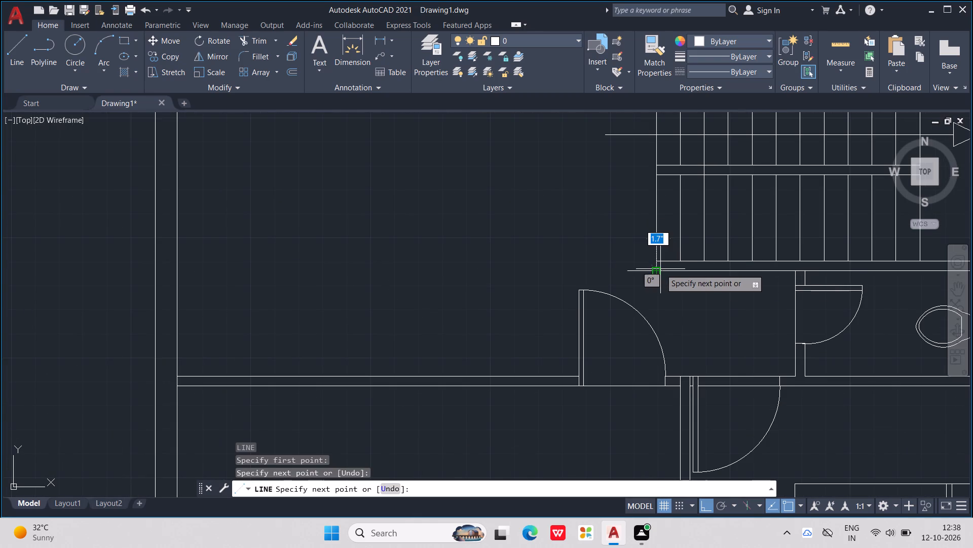
pyautogui.press('Escape')
pyautogui.press('Escape')
pyautogui.press('Escape')
# Trim the wall line south of the staircase, removing the piece that projects west of the closing line.
pyautogui.press('t')
pyautogui.press('r')
pyautogui.press('Return')
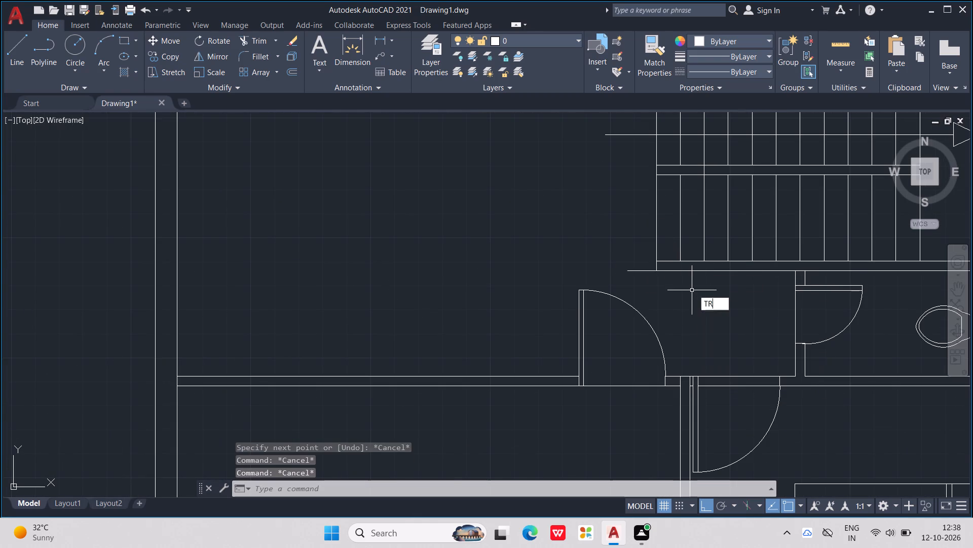
pyautogui.moveTo(646, 279); pyautogui.dragTo(646, 260)
pyautogui.scroll(-2, 646, 260)
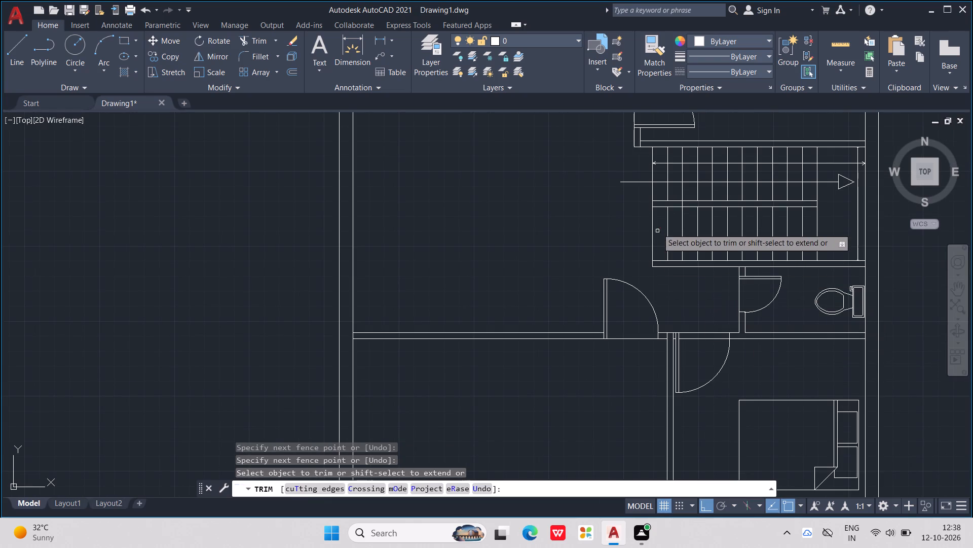
pyautogui.scroll(-3, 661, 213)
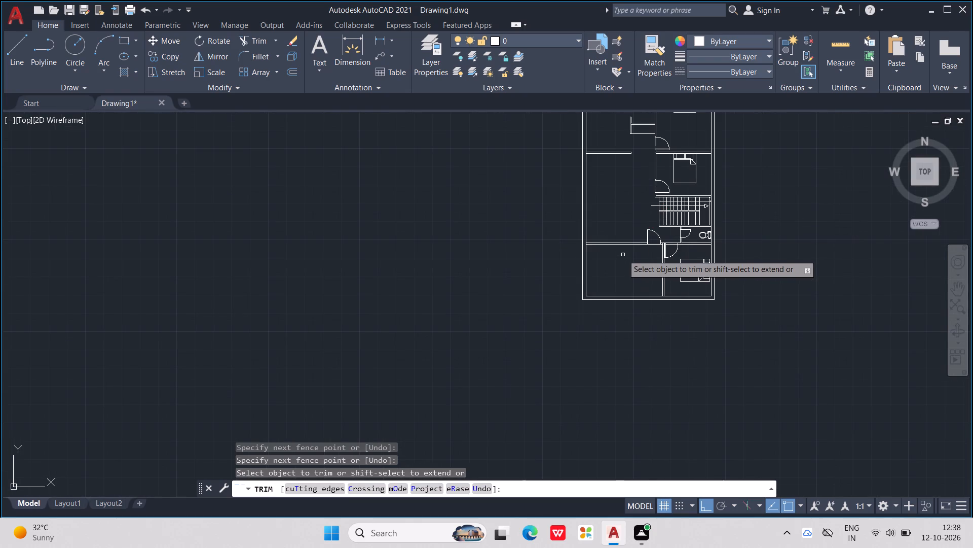
pyautogui.press('Escape')
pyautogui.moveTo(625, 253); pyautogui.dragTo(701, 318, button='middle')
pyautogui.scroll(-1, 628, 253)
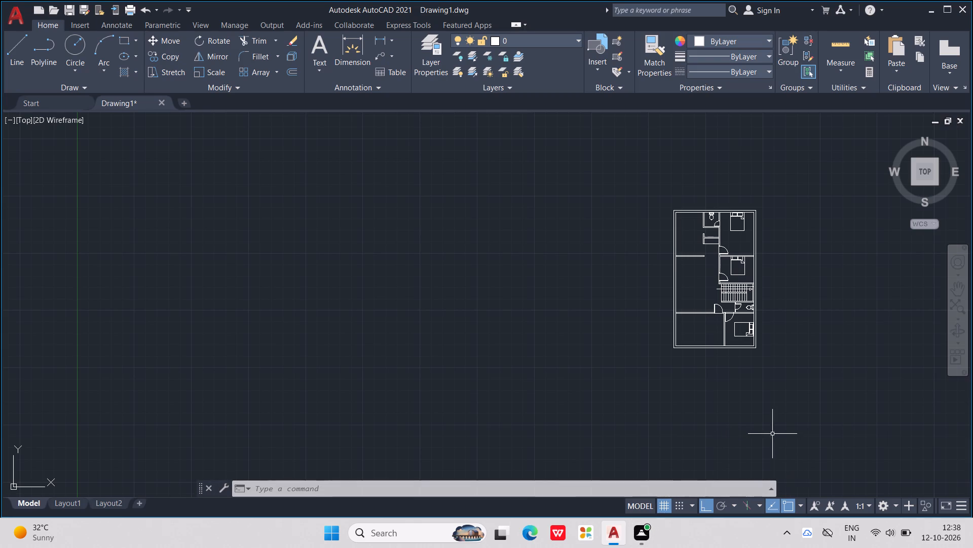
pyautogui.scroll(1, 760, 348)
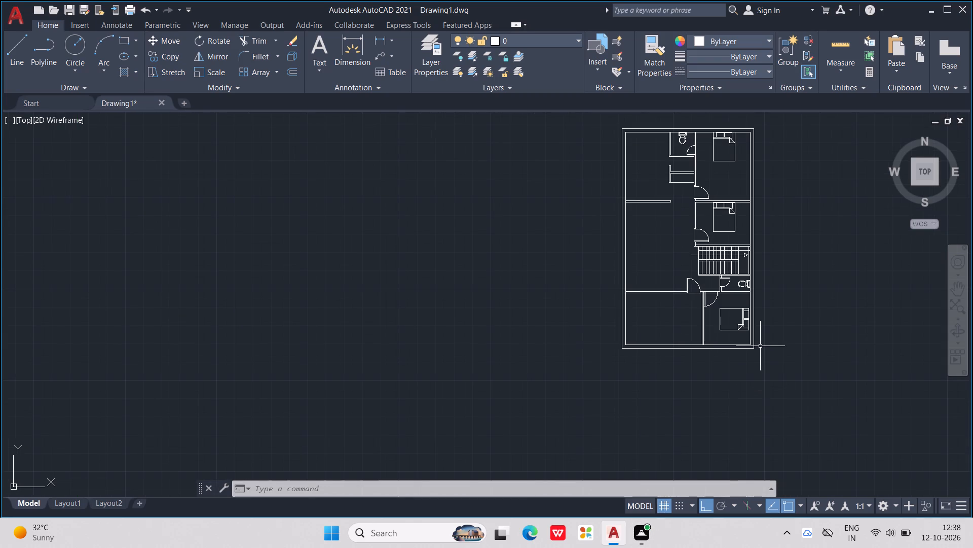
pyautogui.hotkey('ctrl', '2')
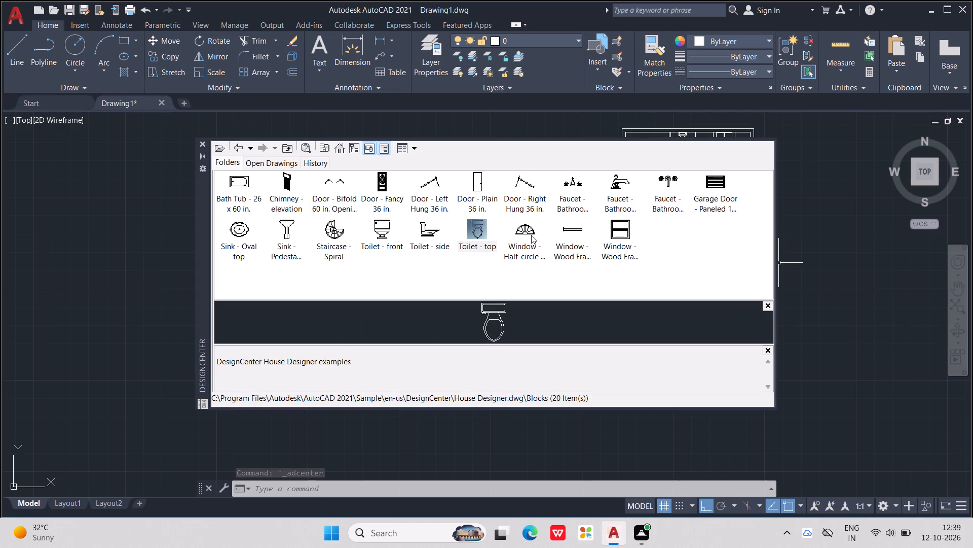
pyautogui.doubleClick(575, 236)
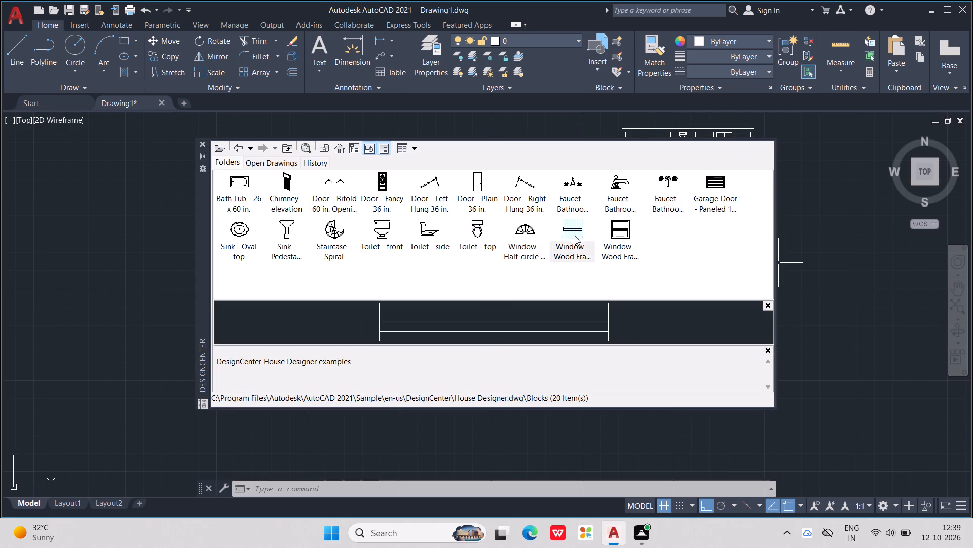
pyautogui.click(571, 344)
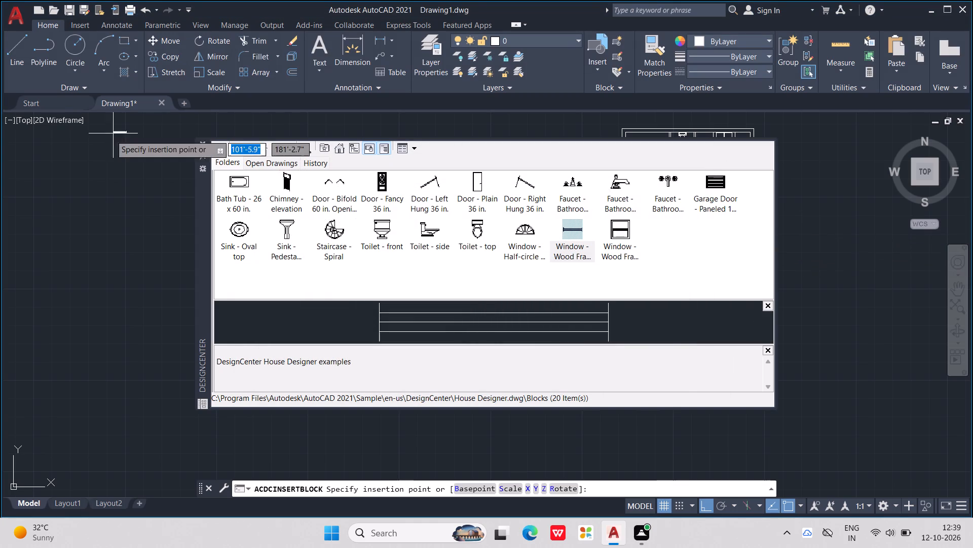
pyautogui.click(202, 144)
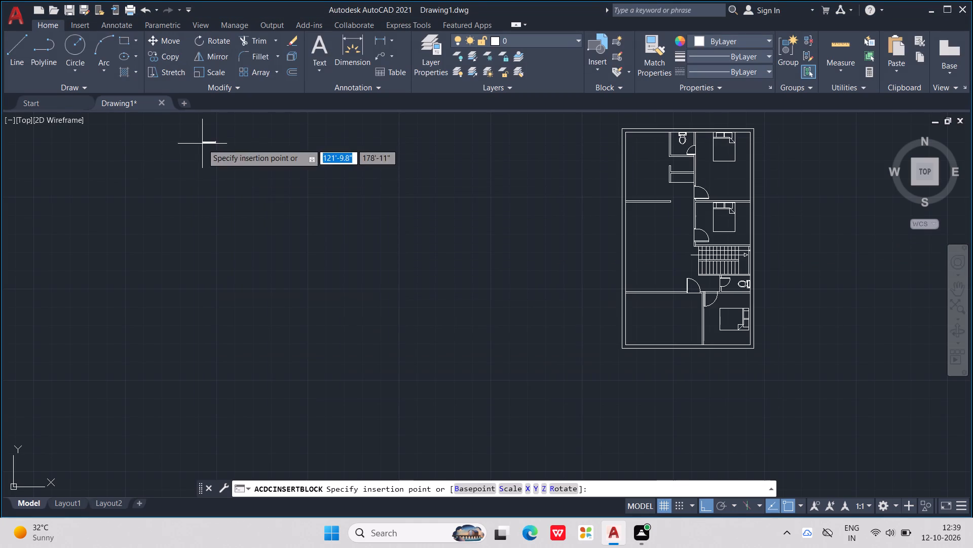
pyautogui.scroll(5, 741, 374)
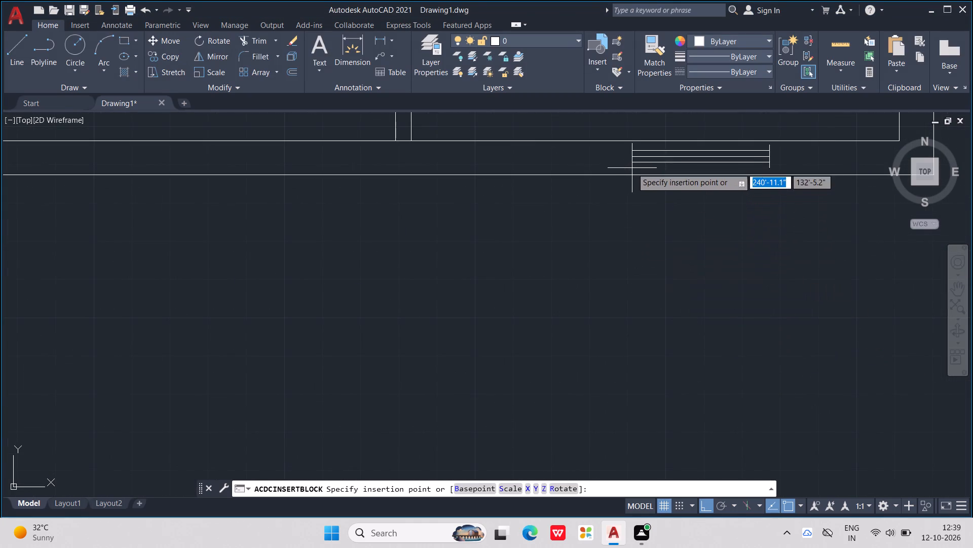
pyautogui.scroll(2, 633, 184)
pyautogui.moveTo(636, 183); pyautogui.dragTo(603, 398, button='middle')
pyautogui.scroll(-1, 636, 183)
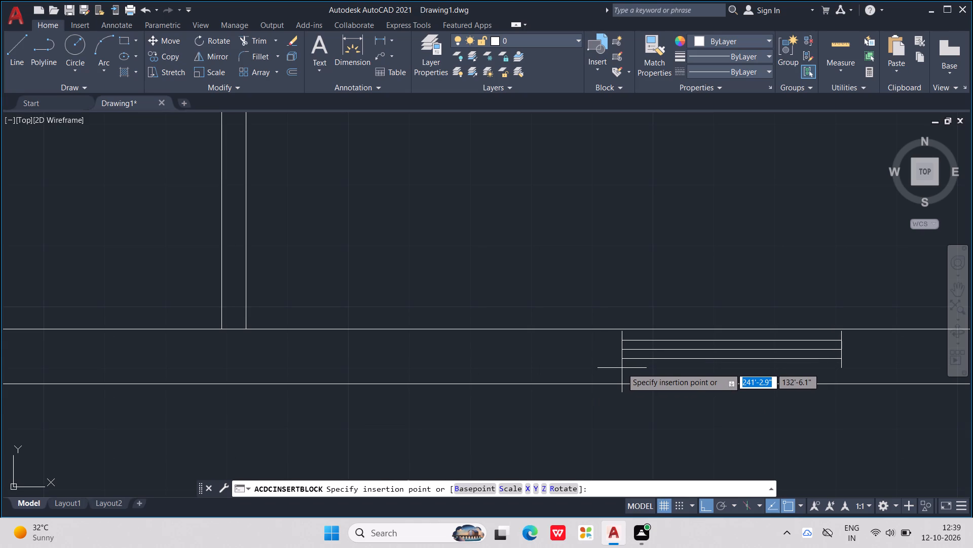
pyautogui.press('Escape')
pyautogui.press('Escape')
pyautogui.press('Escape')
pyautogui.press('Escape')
# Insert the Window - Wood Frame 36 in. Wide plan block from DesignCenter at X, Y and Z scale 10, just north of the house plan.
pyautogui.hotkey('ctrl', '2')
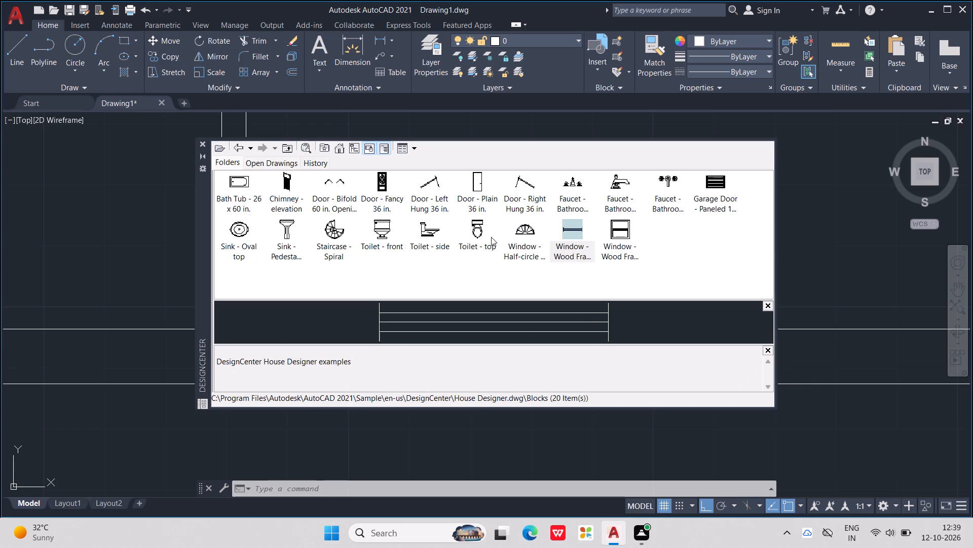
pyautogui.click(576, 229)
pyautogui.click(574, 228)
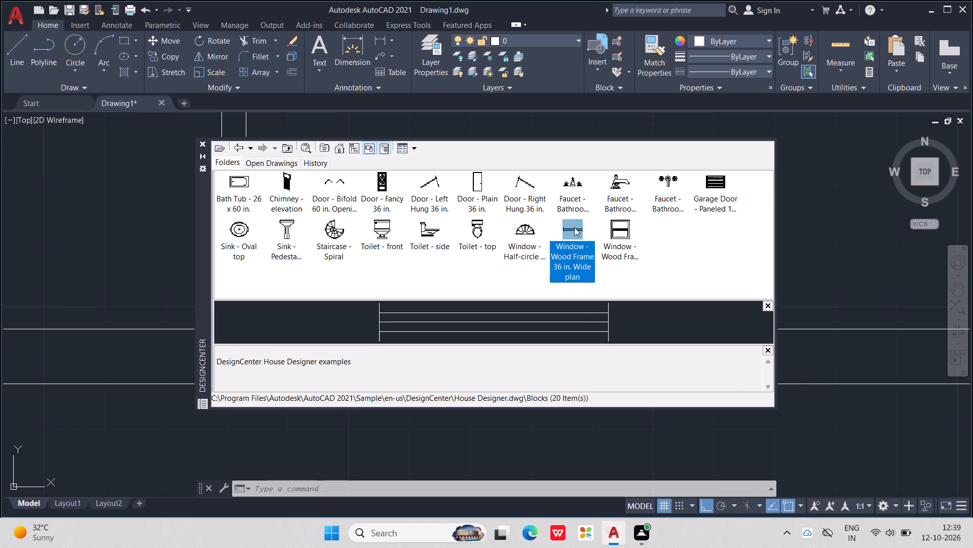
pyautogui.click(574, 227)
pyautogui.doubleClick(563, 242)
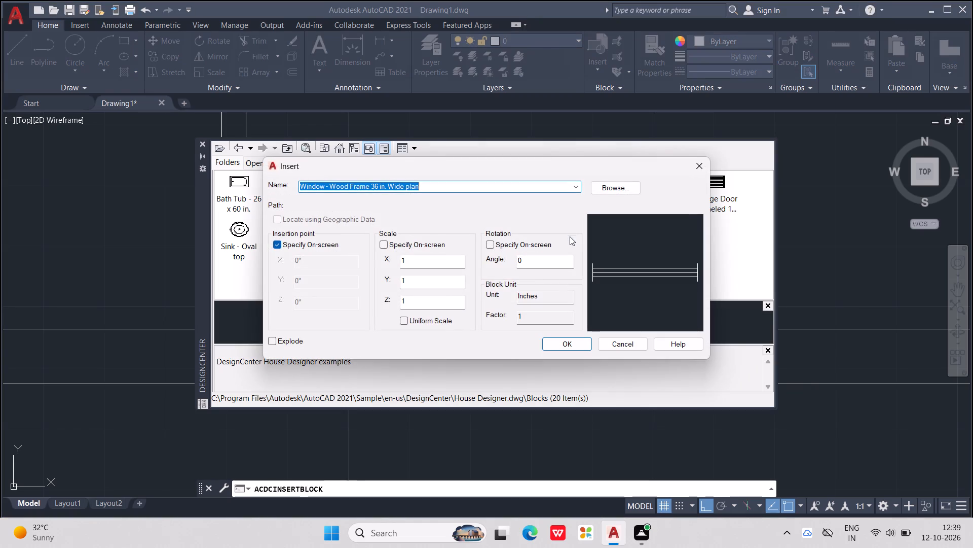
pyautogui.moveTo(439, 264); pyautogui.dragTo(344, 270)
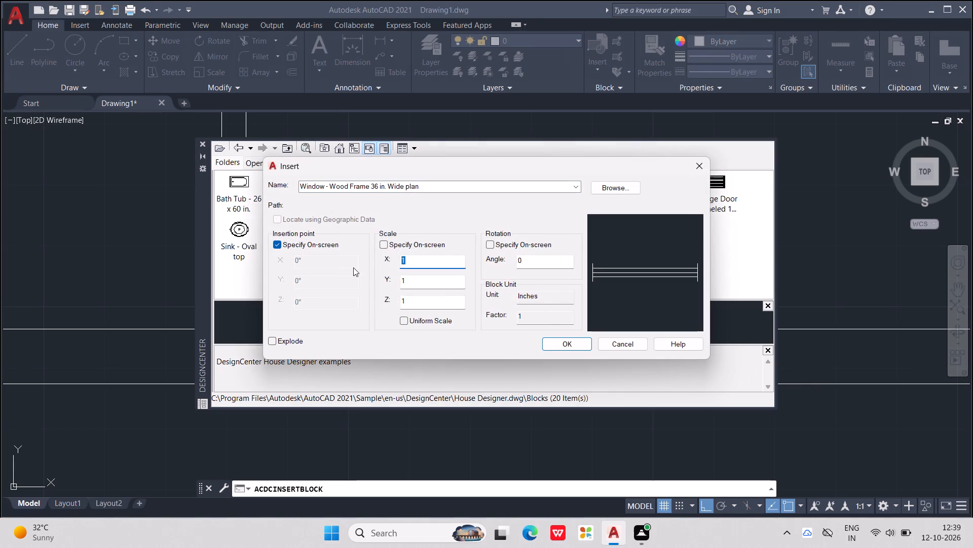
pyautogui.write('10')
pyautogui.moveTo(431, 281); pyautogui.dragTo(334, 277)
pyautogui.write('10')
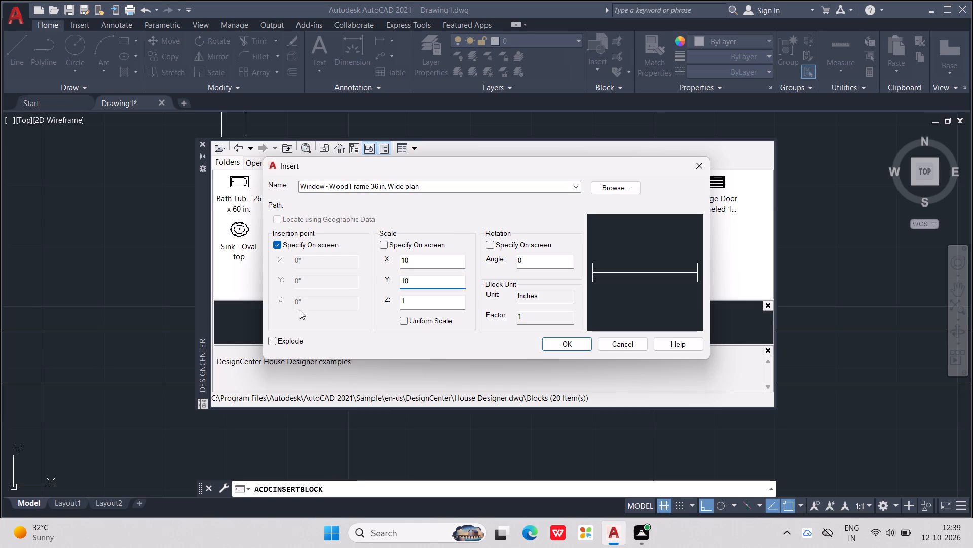
pyautogui.moveTo(420, 303); pyautogui.dragTo(323, 301)
pyautogui.write('10')
pyautogui.press('Return')
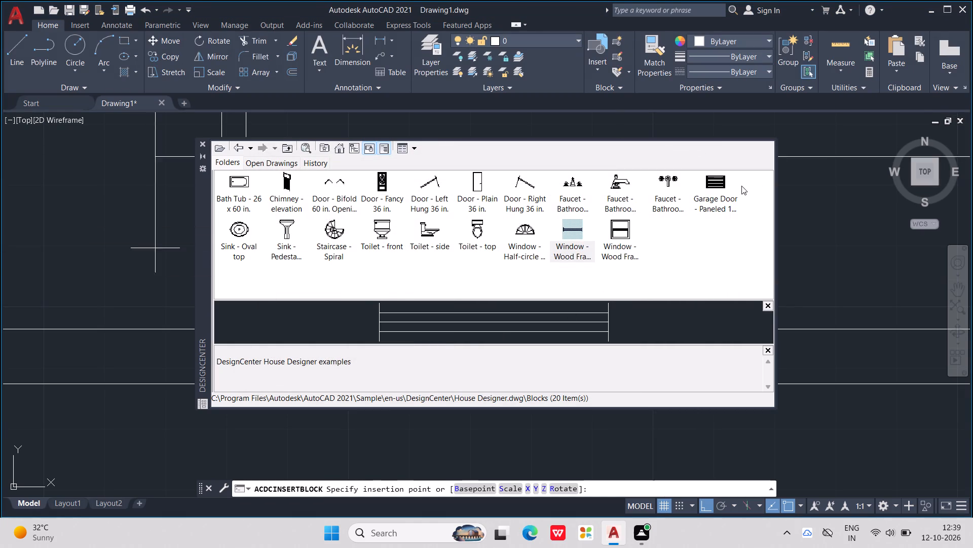
pyautogui.scroll(-3, 855, 211)
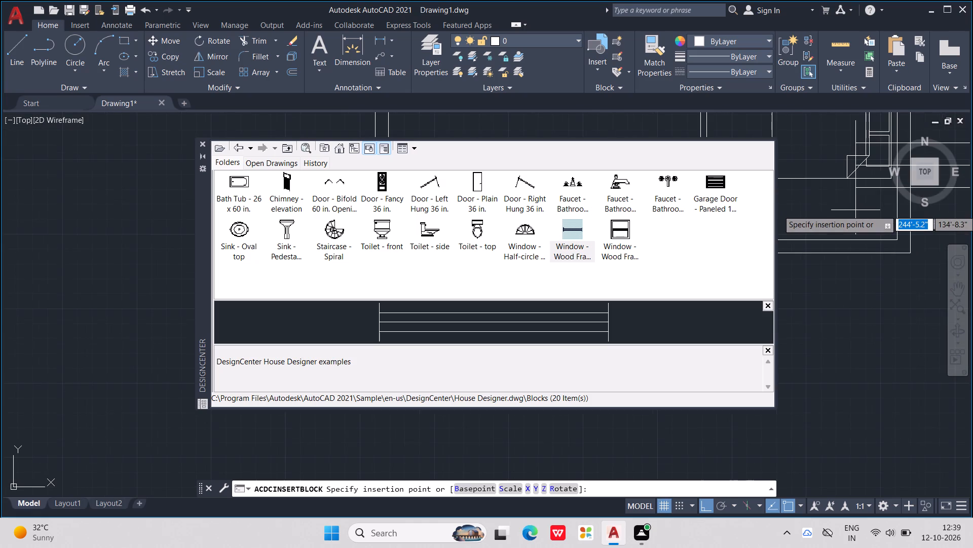
pyautogui.scroll(-3, 855, 210)
pyautogui.scroll(-2, 813, 275)
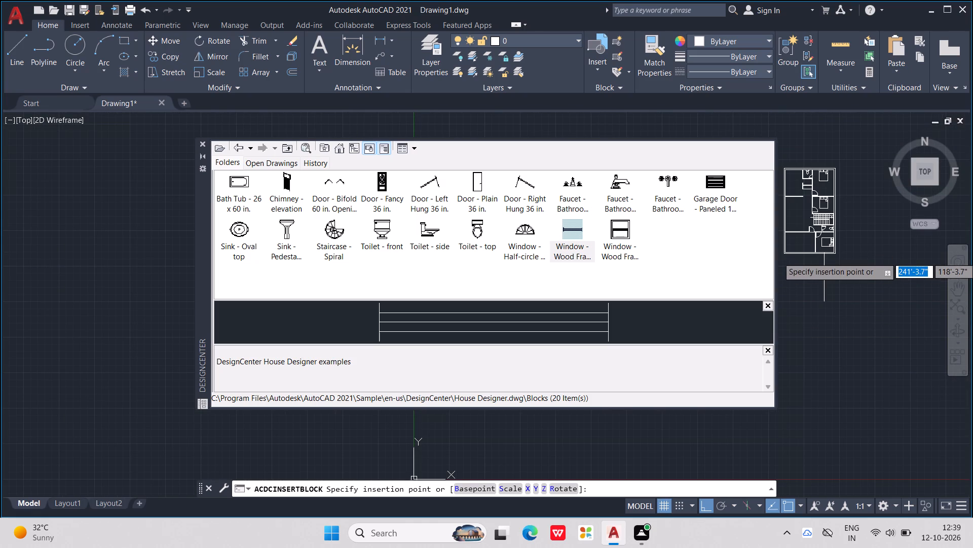
pyautogui.scroll(3, 777, 172)
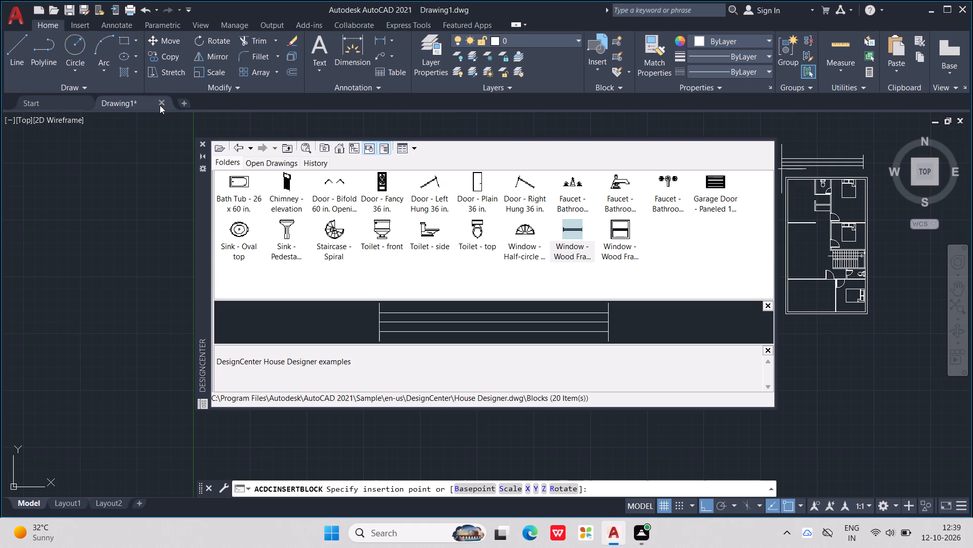
pyautogui.click(837, 130)
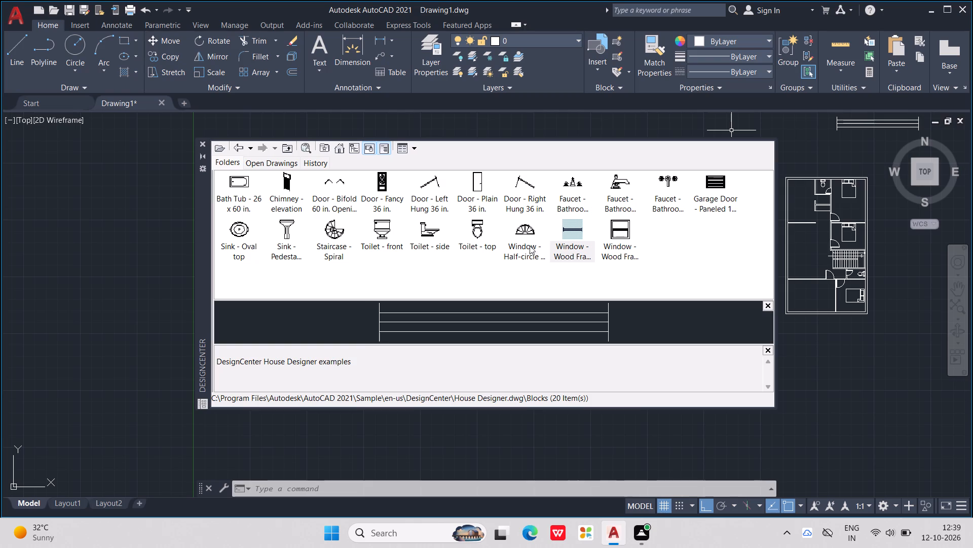
# Start inserting a second Window - Wood Frame 36 in. Wide plan block with X, Y and Z scale 5.
pyautogui.doubleClick(586, 230)
pyautogui.moveTo(422, 263); pyautogui.dragTo(353, 259)
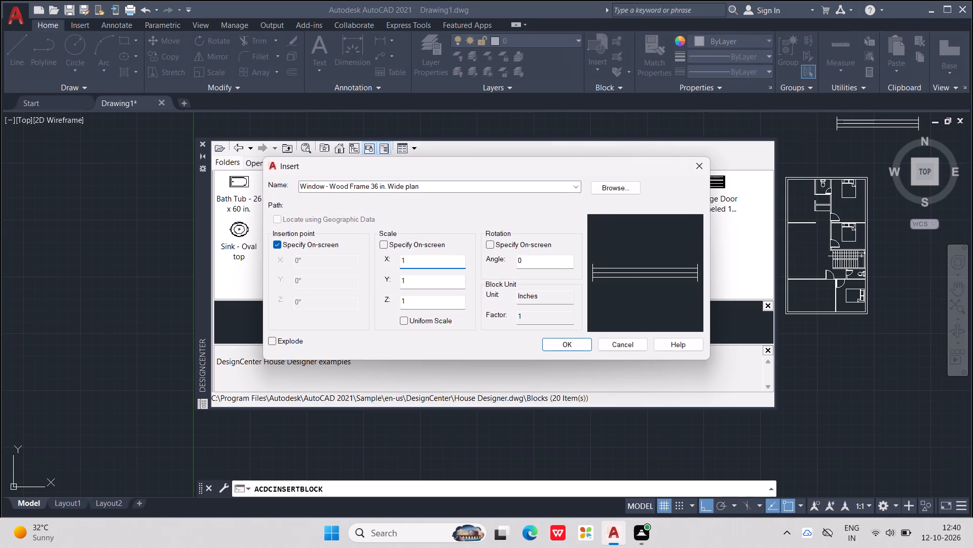
pyautogui.moveTo(353, 259); pyautogui.dragTo(349, 259)
pyautogui.press('5')
pyautogui.moveTo(423, 277); pyautogui.dragTo(356, 292)
pyautogui.press('5')
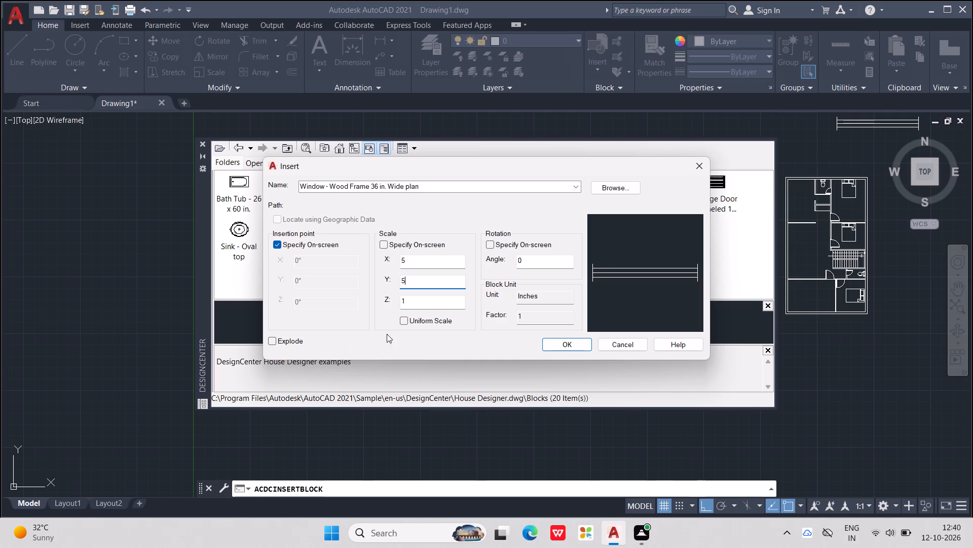
pyautogui.moveTo(439, 302); pyautogui.dragTo(352, 310)
pyautogui.press('5')
pyautogui.press('Return')
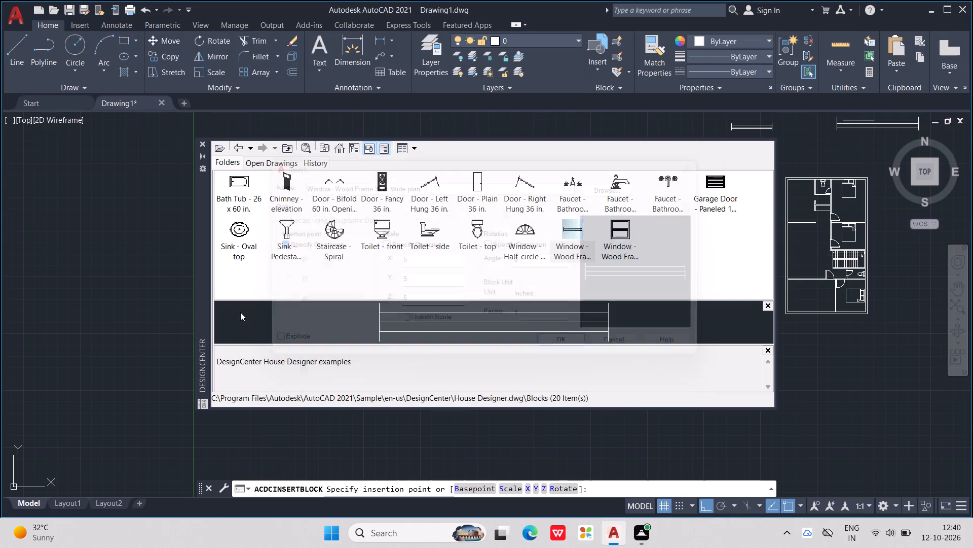
pyautogui.scroll(3, 824, 322)
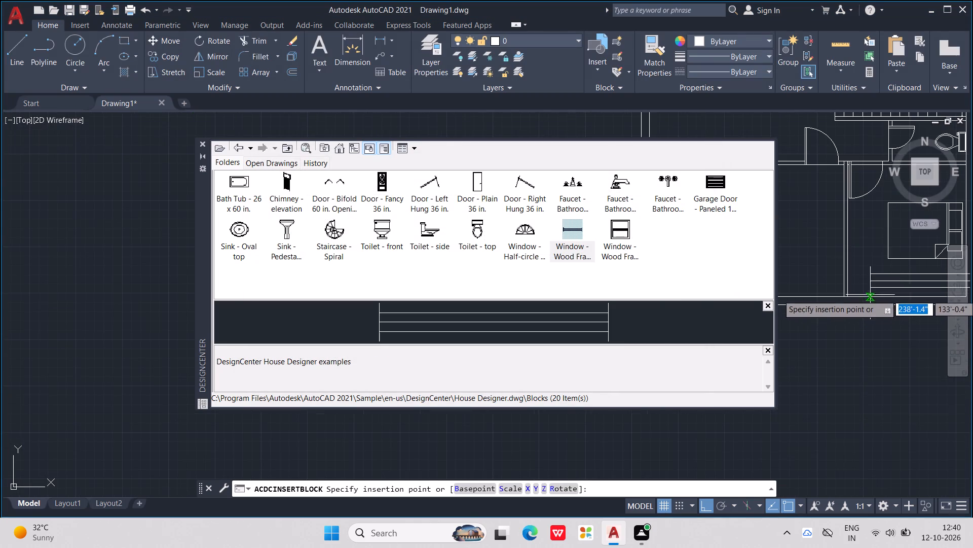
pyautogui.moveTo(870, 294); pyautogui.dragTo(789, 363, button='middle')
pyautogui.scroll(-3, 779, 382)
pyautogui.moveTo(794, 373); pyautogui.dragTo(797, 371, button='middle')
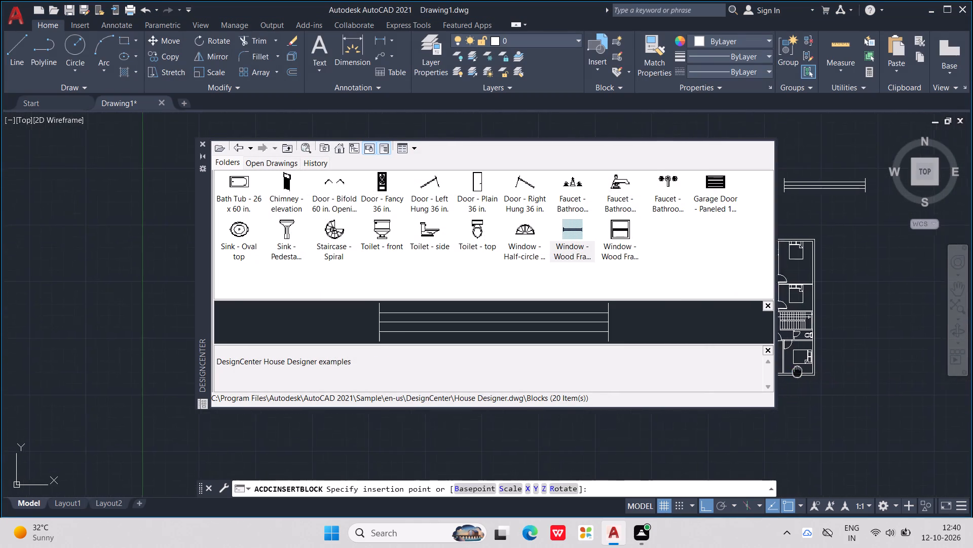
pyautogui.moveTo(797, 371); pyautogui.dragTo(907, 337, button='middle')
pyautogui.scroll(1, 864, 210)
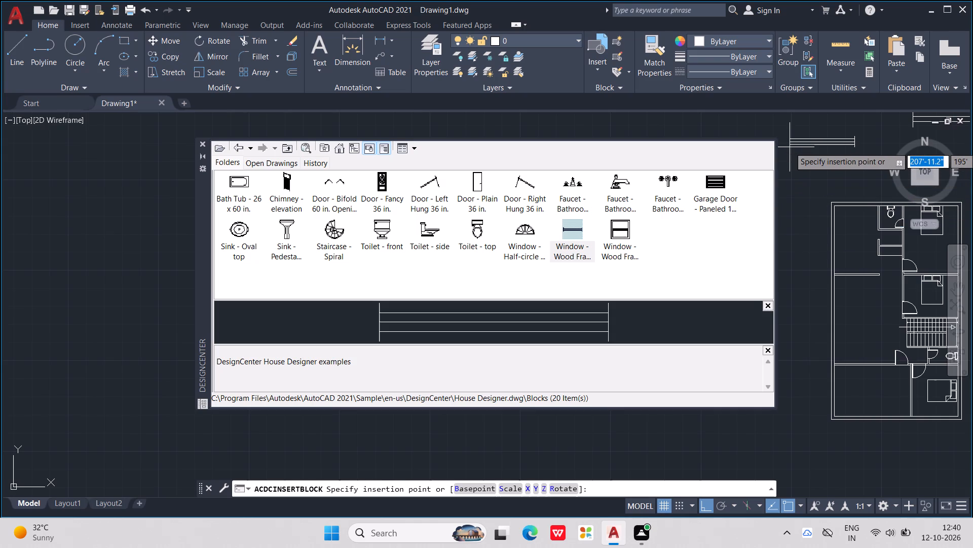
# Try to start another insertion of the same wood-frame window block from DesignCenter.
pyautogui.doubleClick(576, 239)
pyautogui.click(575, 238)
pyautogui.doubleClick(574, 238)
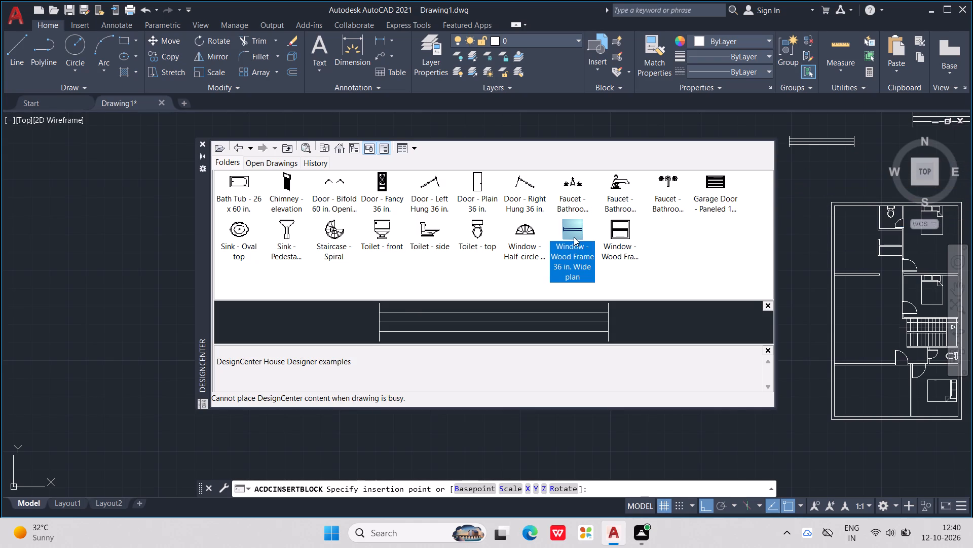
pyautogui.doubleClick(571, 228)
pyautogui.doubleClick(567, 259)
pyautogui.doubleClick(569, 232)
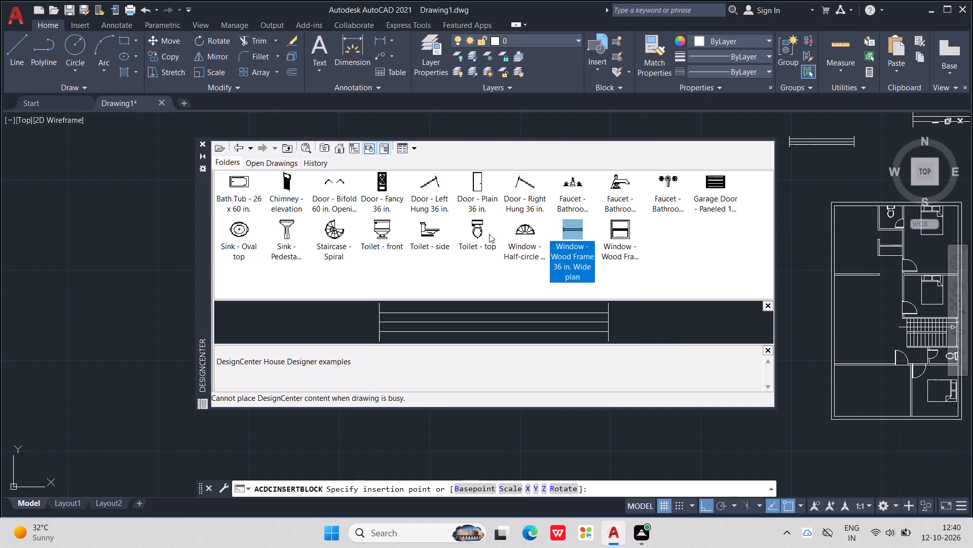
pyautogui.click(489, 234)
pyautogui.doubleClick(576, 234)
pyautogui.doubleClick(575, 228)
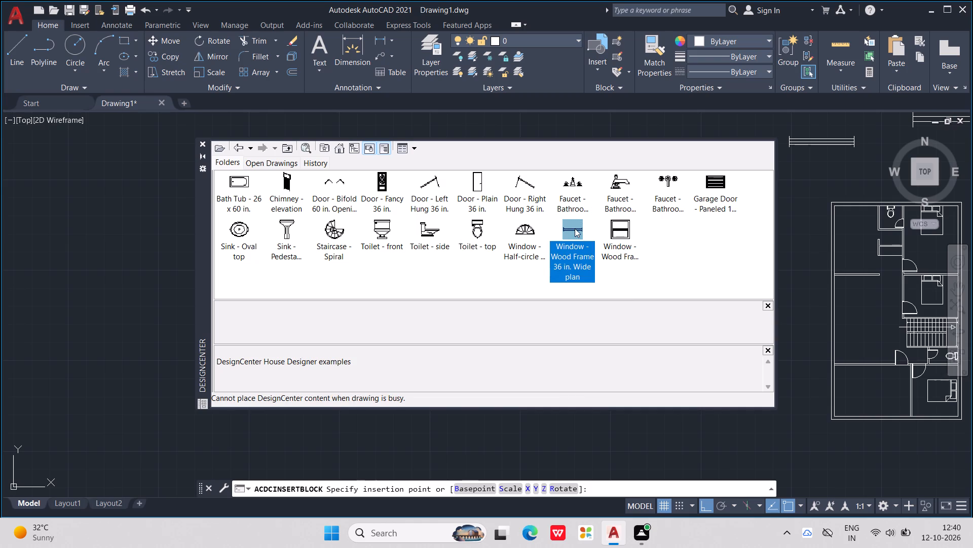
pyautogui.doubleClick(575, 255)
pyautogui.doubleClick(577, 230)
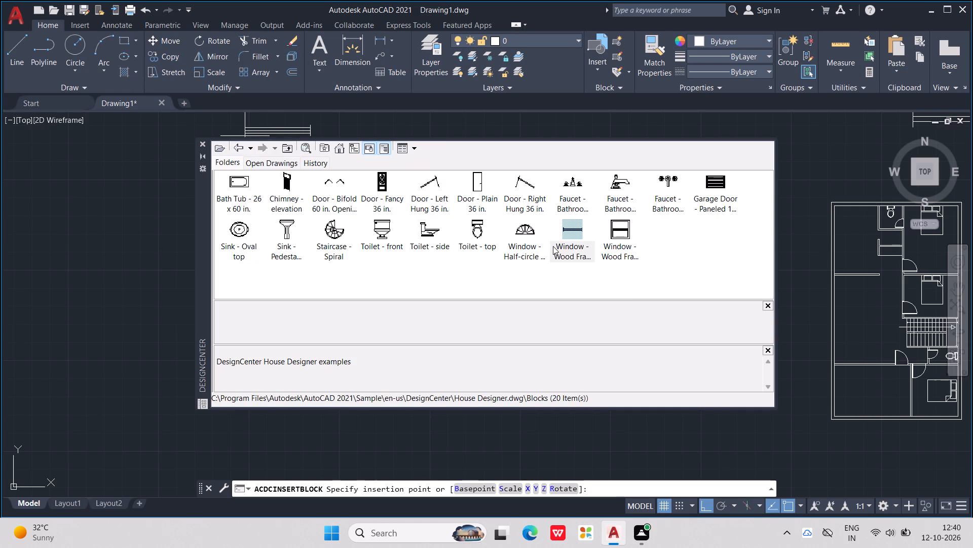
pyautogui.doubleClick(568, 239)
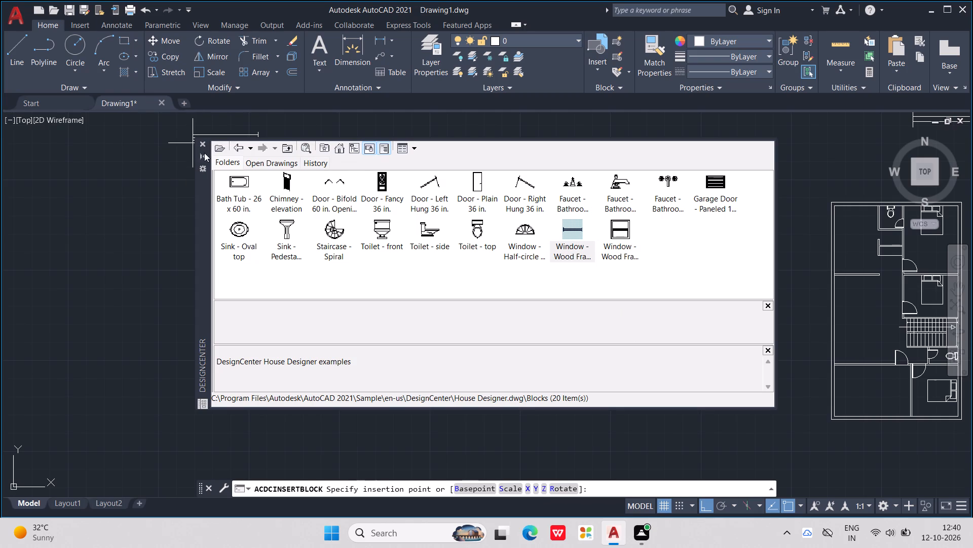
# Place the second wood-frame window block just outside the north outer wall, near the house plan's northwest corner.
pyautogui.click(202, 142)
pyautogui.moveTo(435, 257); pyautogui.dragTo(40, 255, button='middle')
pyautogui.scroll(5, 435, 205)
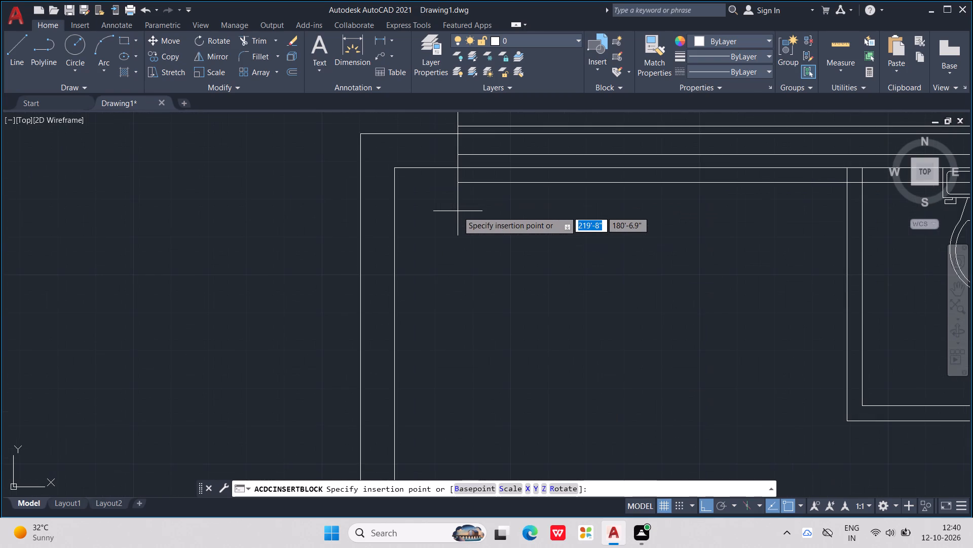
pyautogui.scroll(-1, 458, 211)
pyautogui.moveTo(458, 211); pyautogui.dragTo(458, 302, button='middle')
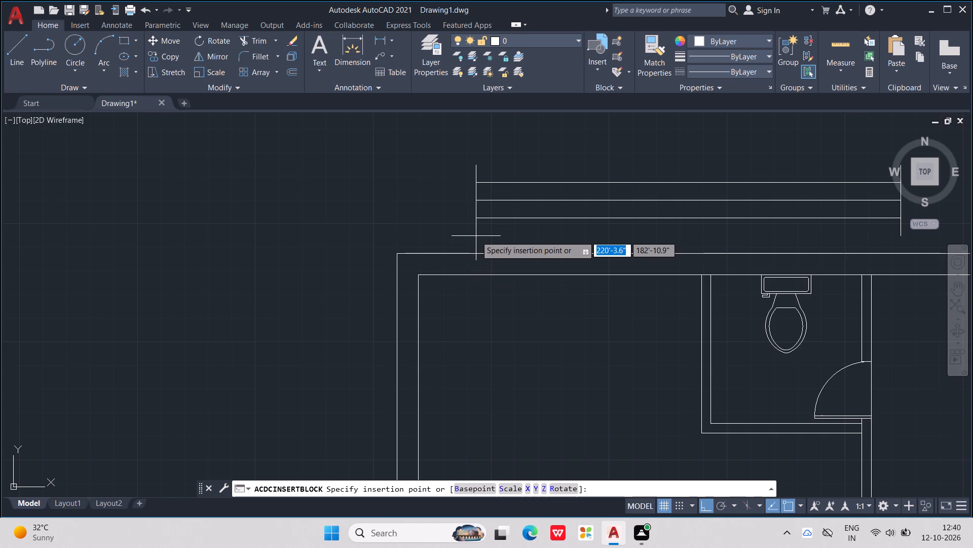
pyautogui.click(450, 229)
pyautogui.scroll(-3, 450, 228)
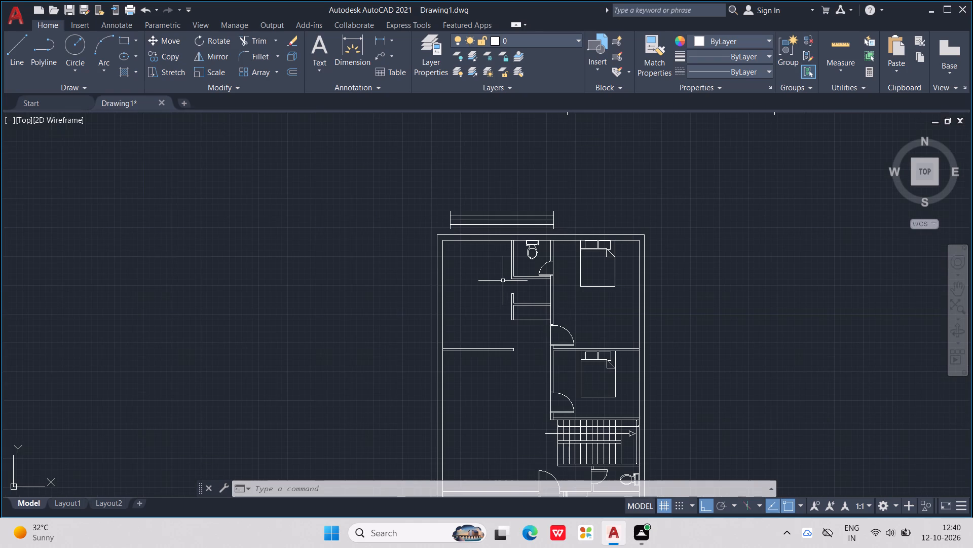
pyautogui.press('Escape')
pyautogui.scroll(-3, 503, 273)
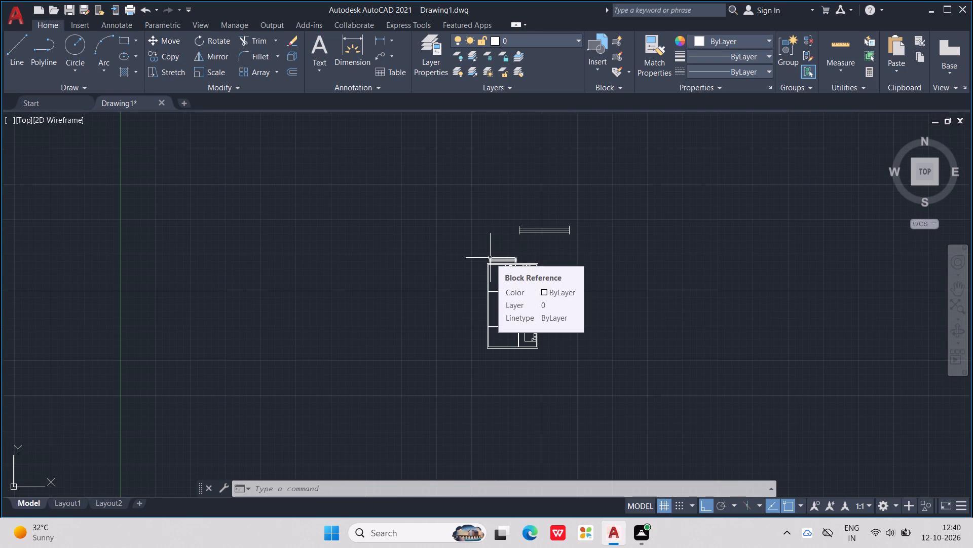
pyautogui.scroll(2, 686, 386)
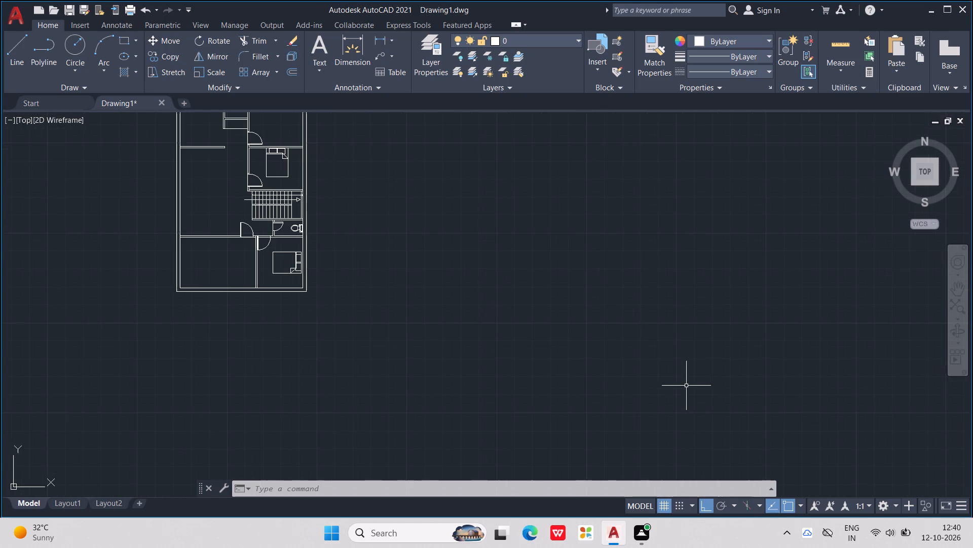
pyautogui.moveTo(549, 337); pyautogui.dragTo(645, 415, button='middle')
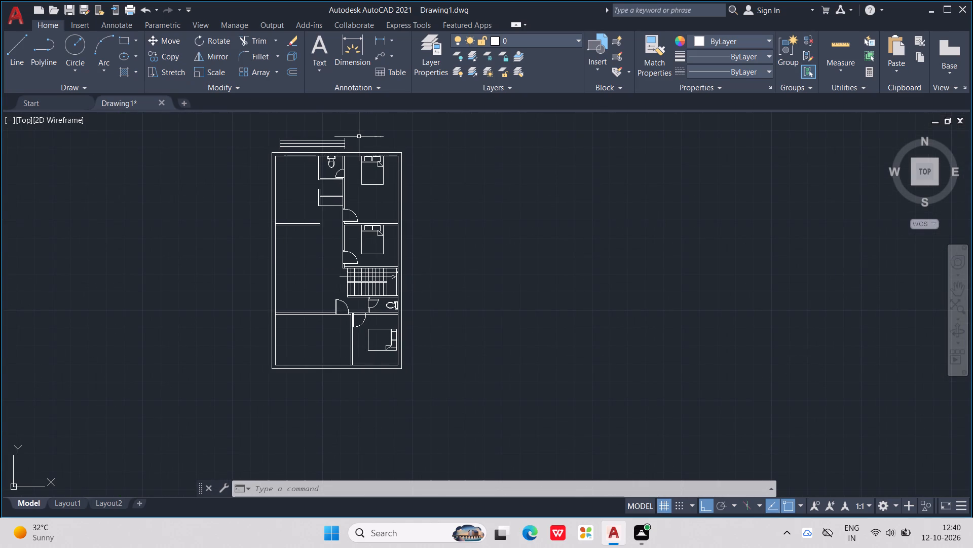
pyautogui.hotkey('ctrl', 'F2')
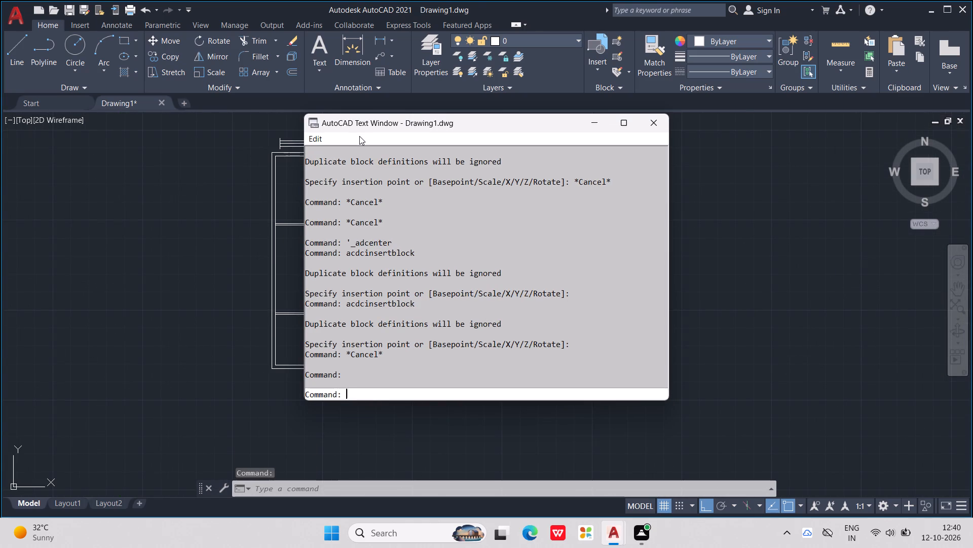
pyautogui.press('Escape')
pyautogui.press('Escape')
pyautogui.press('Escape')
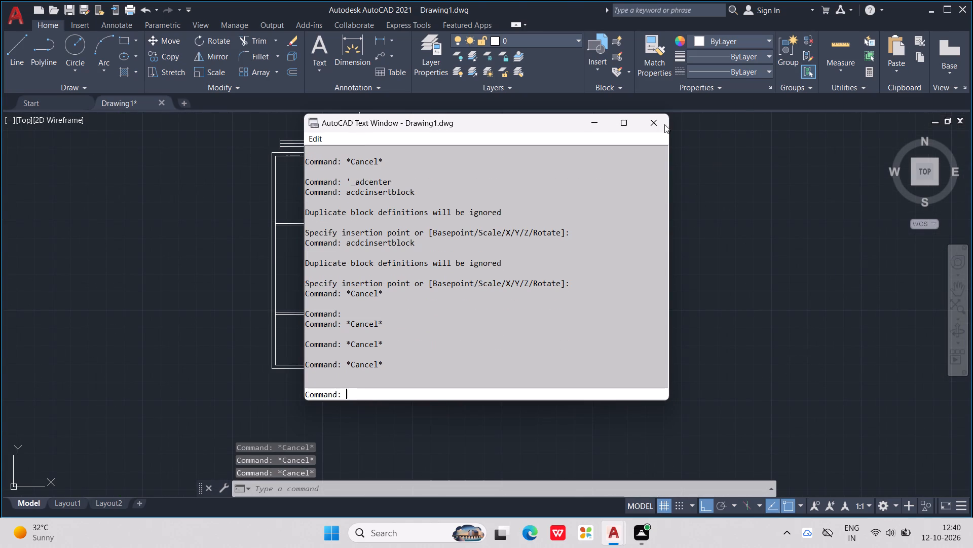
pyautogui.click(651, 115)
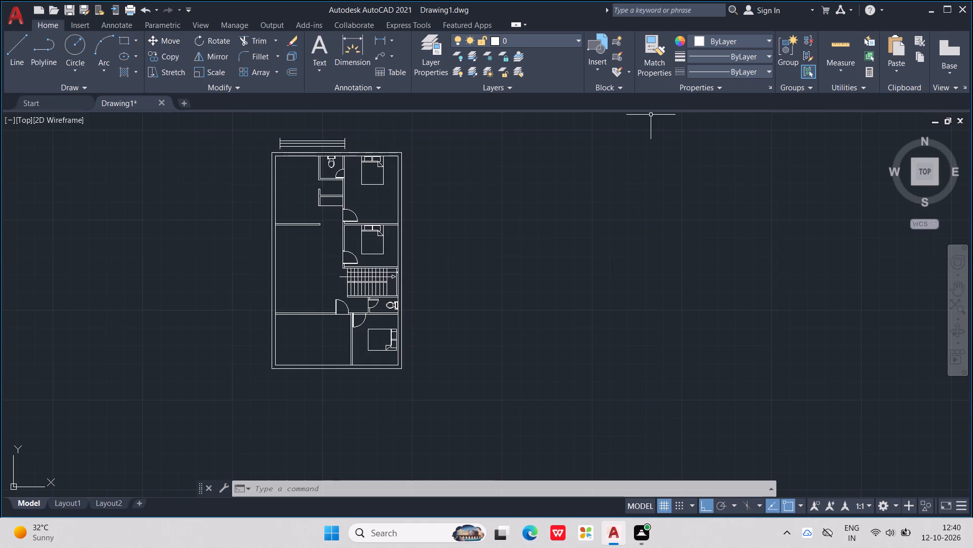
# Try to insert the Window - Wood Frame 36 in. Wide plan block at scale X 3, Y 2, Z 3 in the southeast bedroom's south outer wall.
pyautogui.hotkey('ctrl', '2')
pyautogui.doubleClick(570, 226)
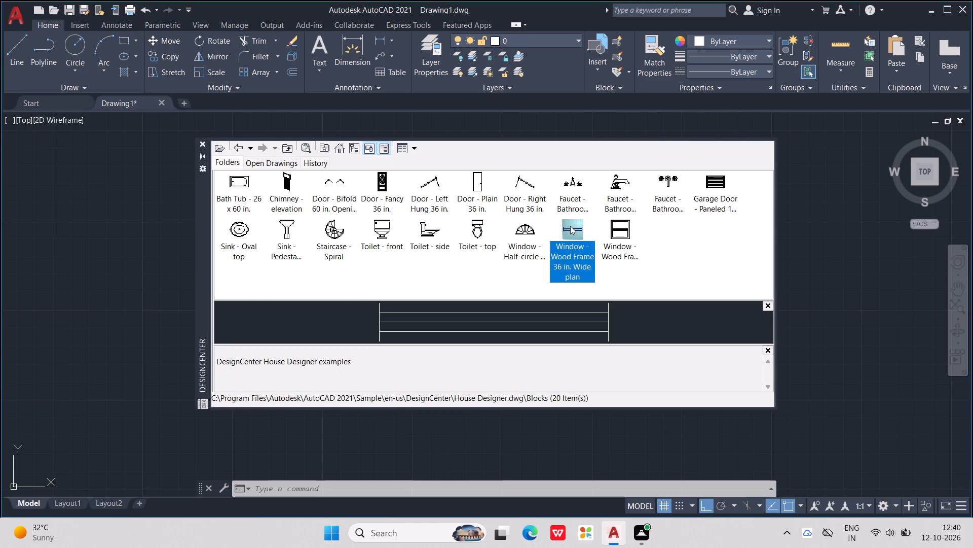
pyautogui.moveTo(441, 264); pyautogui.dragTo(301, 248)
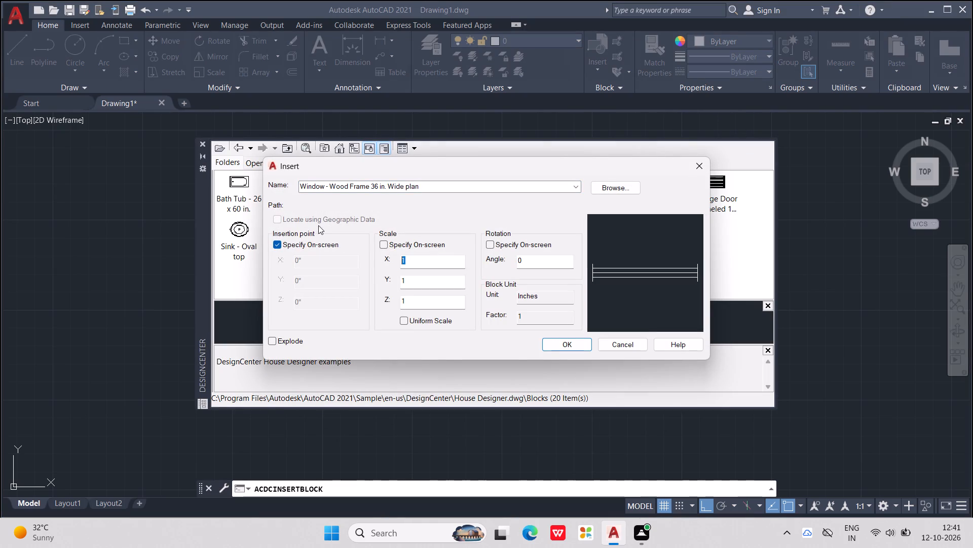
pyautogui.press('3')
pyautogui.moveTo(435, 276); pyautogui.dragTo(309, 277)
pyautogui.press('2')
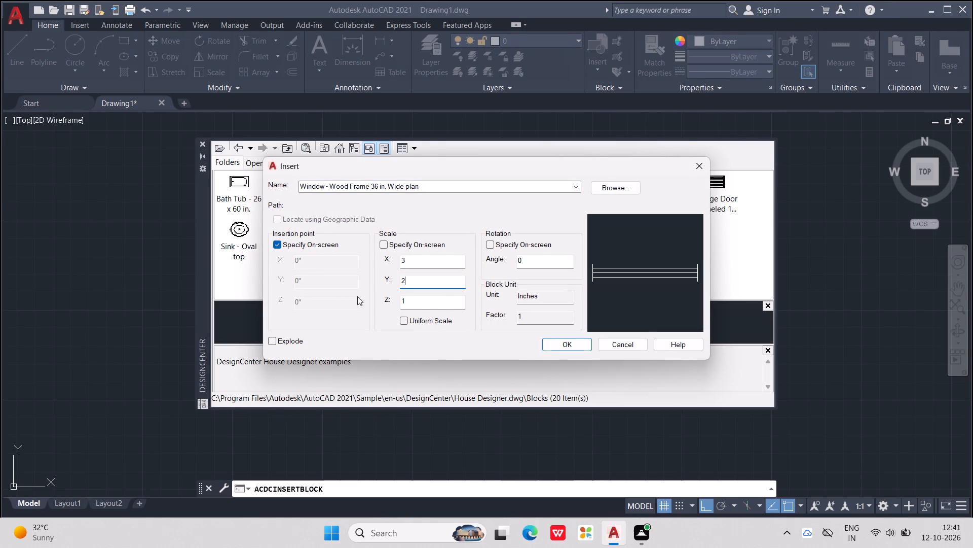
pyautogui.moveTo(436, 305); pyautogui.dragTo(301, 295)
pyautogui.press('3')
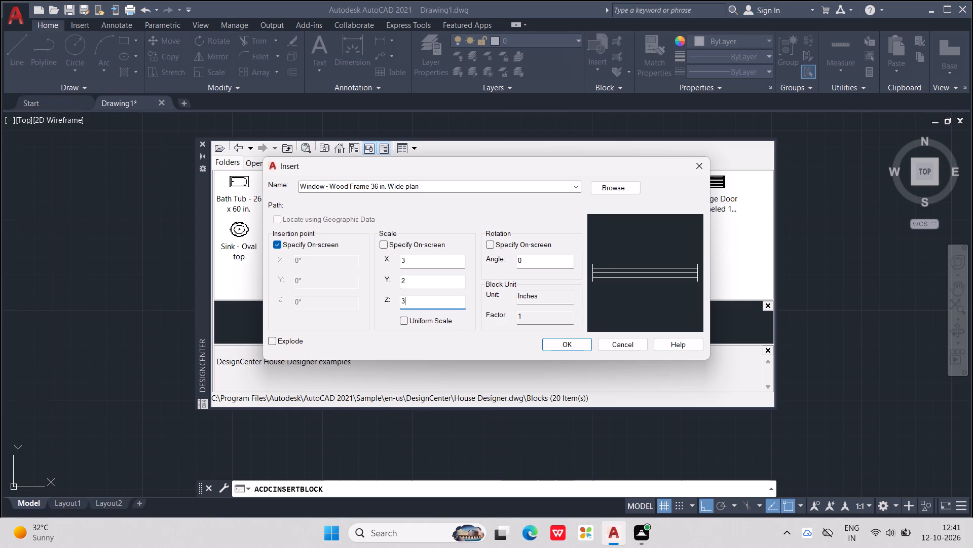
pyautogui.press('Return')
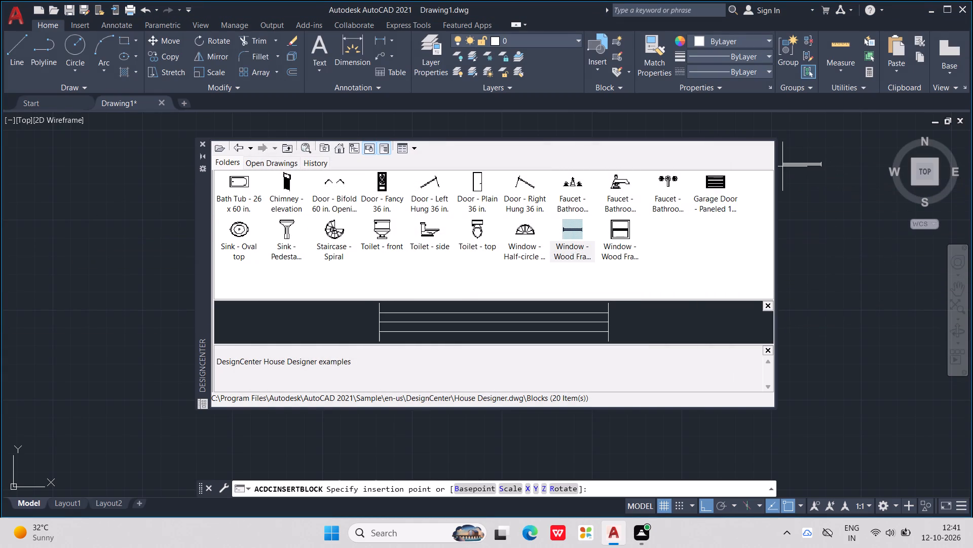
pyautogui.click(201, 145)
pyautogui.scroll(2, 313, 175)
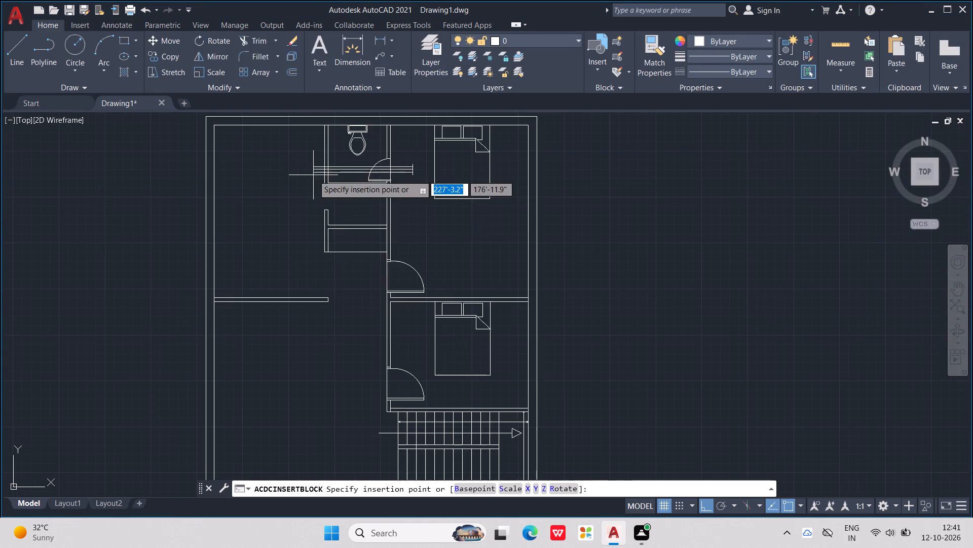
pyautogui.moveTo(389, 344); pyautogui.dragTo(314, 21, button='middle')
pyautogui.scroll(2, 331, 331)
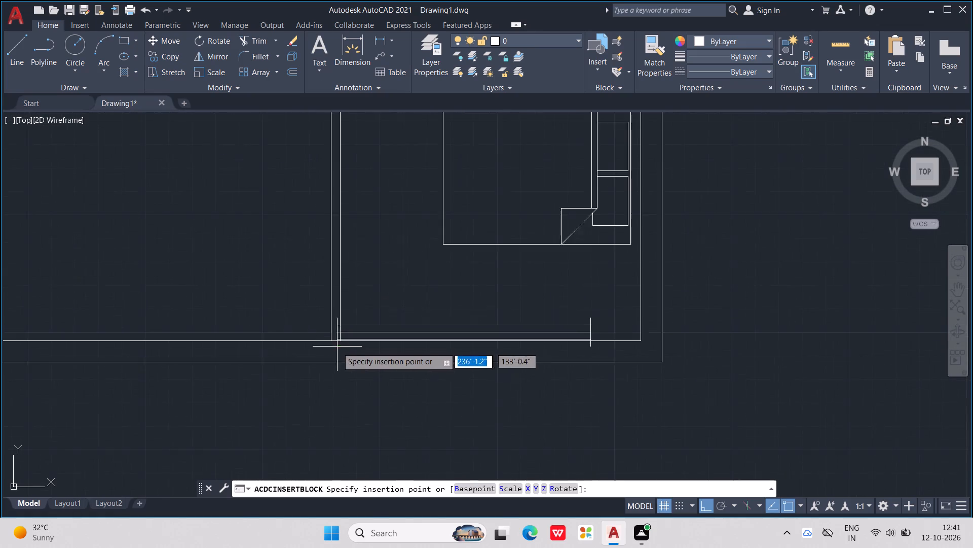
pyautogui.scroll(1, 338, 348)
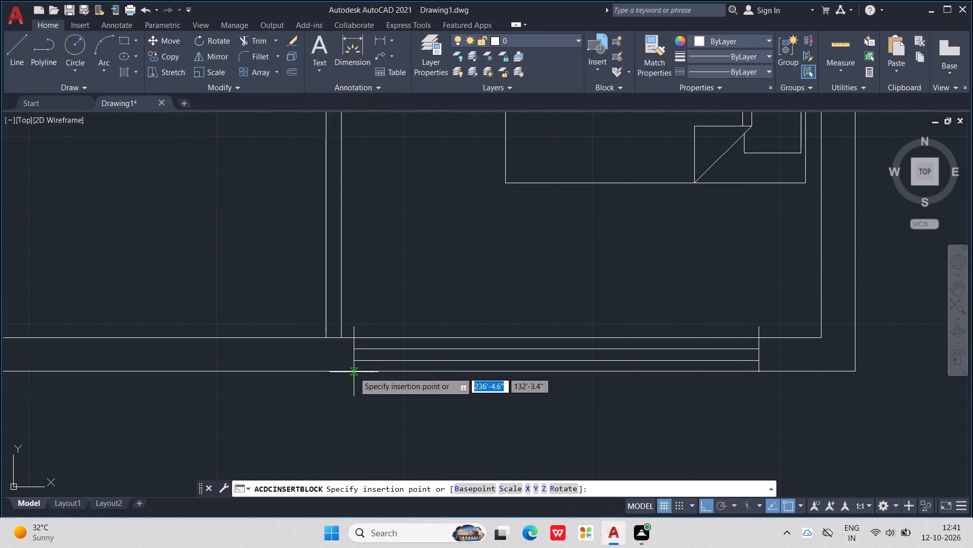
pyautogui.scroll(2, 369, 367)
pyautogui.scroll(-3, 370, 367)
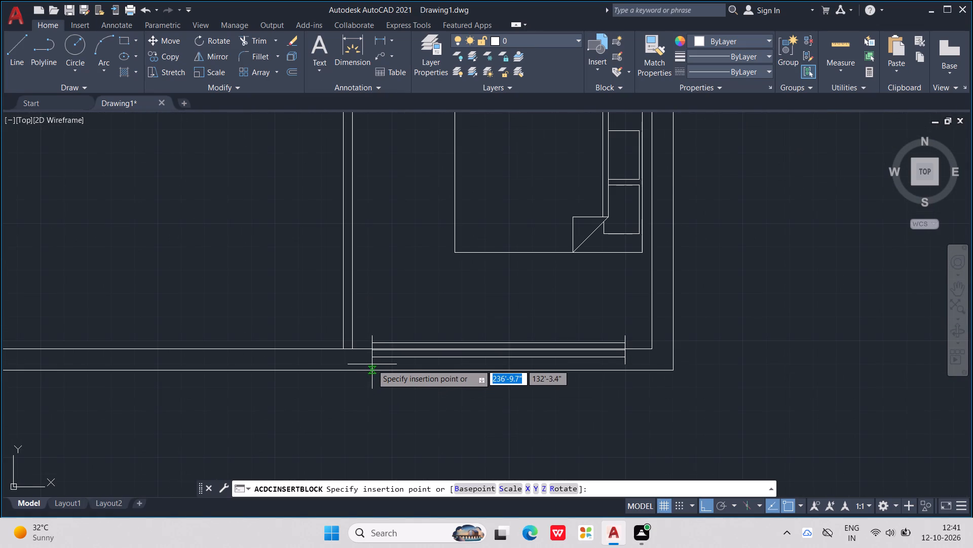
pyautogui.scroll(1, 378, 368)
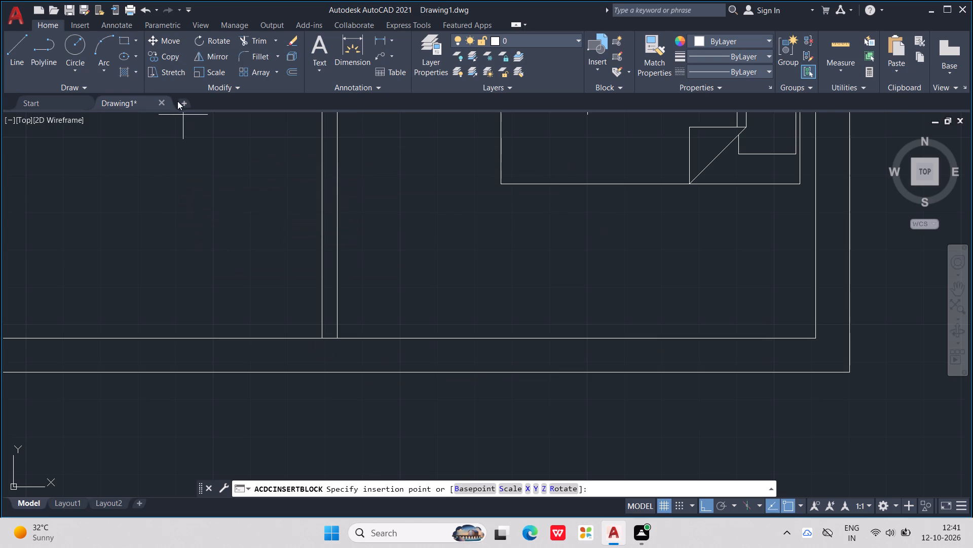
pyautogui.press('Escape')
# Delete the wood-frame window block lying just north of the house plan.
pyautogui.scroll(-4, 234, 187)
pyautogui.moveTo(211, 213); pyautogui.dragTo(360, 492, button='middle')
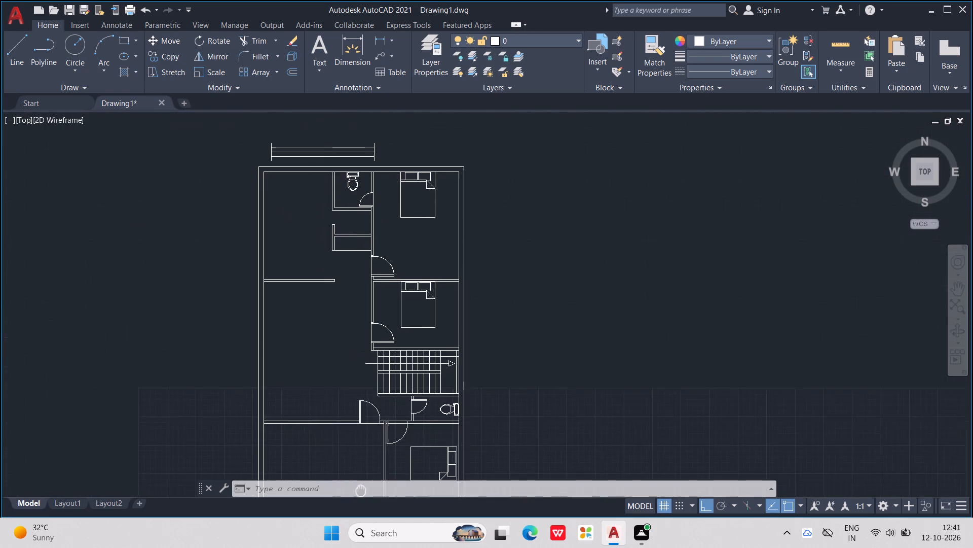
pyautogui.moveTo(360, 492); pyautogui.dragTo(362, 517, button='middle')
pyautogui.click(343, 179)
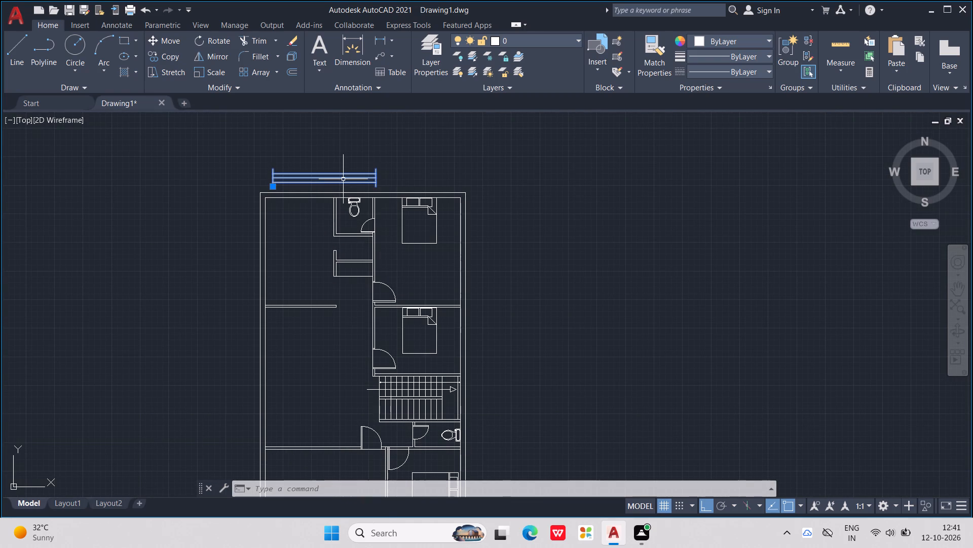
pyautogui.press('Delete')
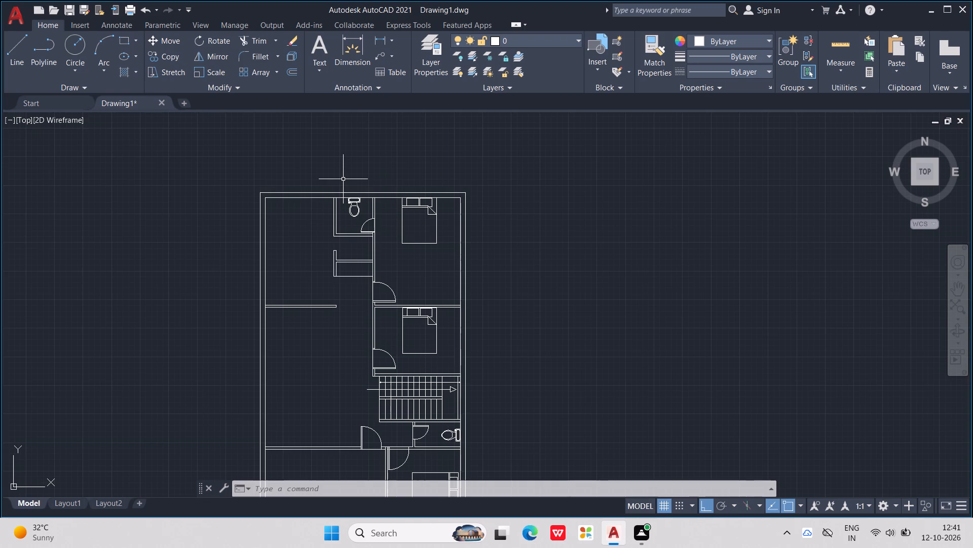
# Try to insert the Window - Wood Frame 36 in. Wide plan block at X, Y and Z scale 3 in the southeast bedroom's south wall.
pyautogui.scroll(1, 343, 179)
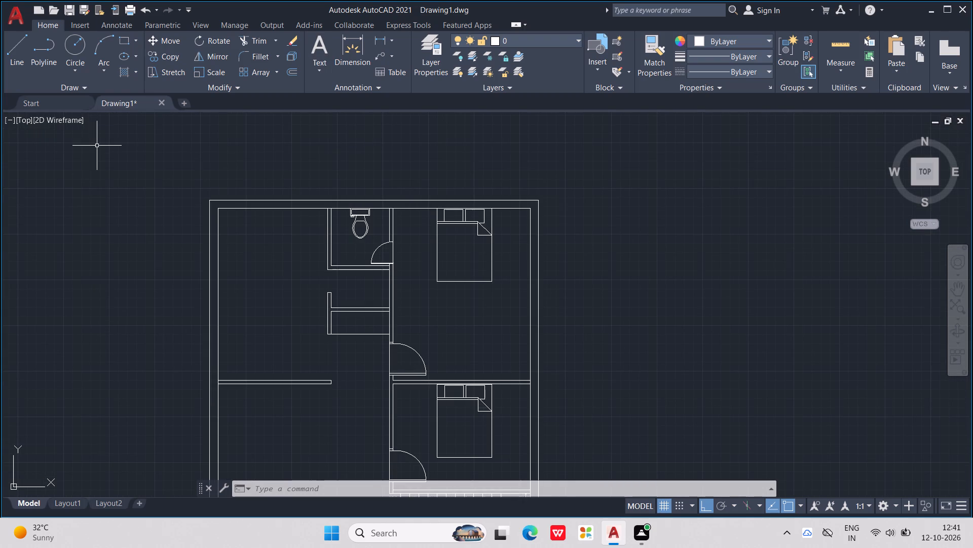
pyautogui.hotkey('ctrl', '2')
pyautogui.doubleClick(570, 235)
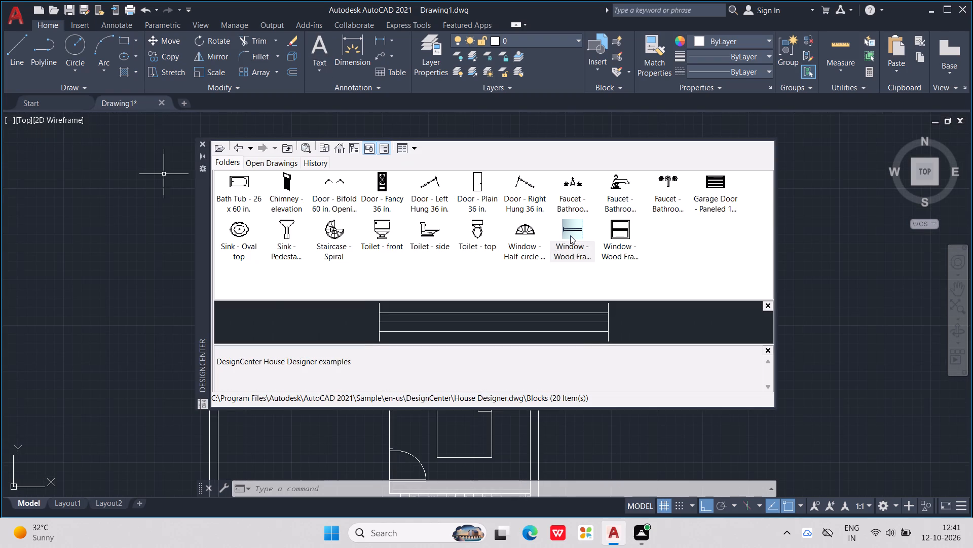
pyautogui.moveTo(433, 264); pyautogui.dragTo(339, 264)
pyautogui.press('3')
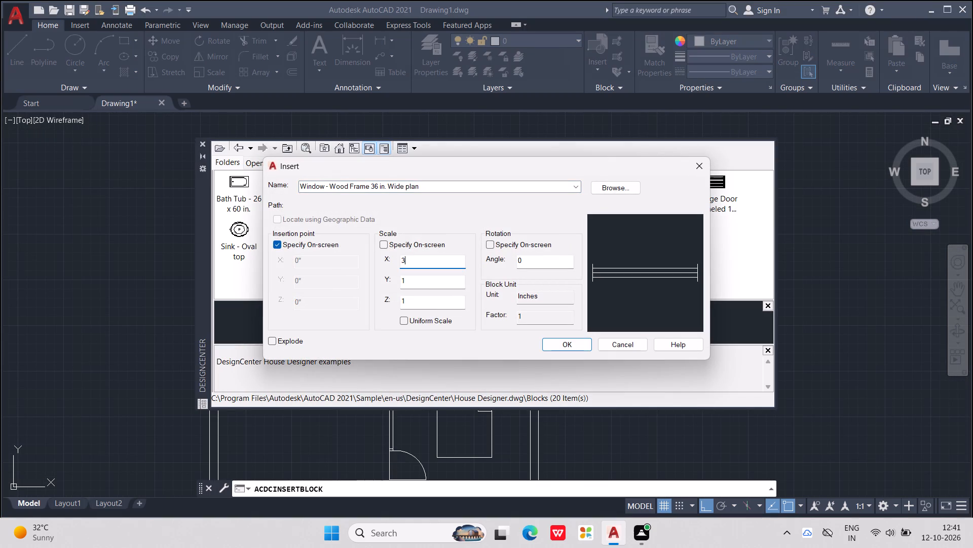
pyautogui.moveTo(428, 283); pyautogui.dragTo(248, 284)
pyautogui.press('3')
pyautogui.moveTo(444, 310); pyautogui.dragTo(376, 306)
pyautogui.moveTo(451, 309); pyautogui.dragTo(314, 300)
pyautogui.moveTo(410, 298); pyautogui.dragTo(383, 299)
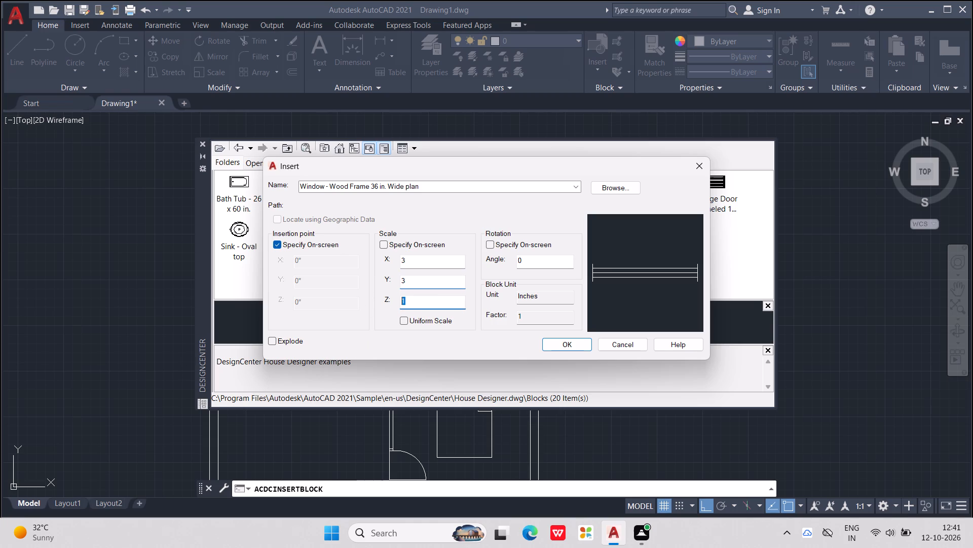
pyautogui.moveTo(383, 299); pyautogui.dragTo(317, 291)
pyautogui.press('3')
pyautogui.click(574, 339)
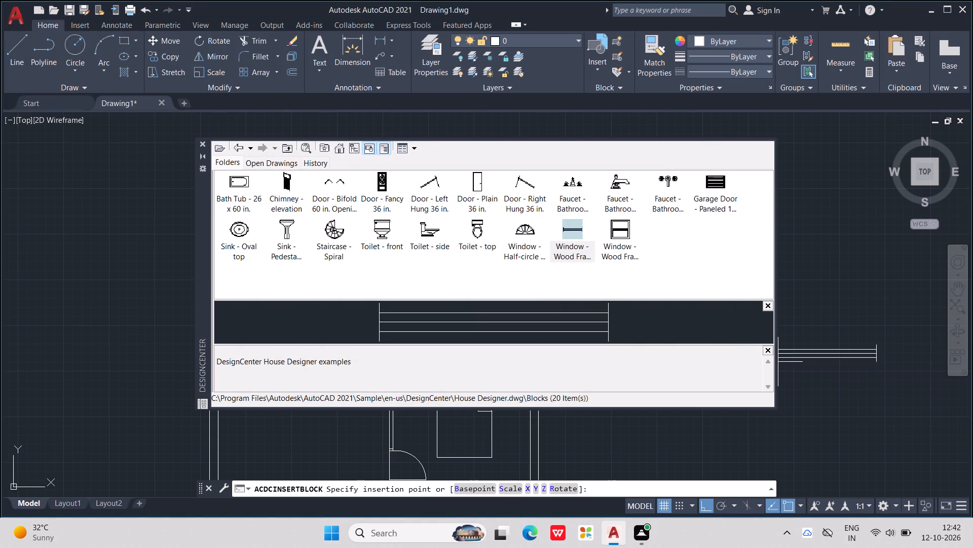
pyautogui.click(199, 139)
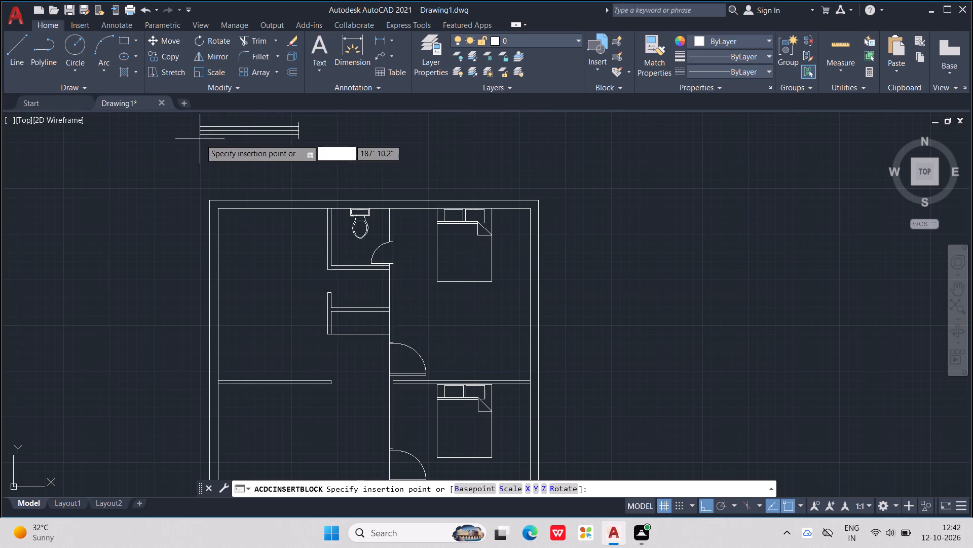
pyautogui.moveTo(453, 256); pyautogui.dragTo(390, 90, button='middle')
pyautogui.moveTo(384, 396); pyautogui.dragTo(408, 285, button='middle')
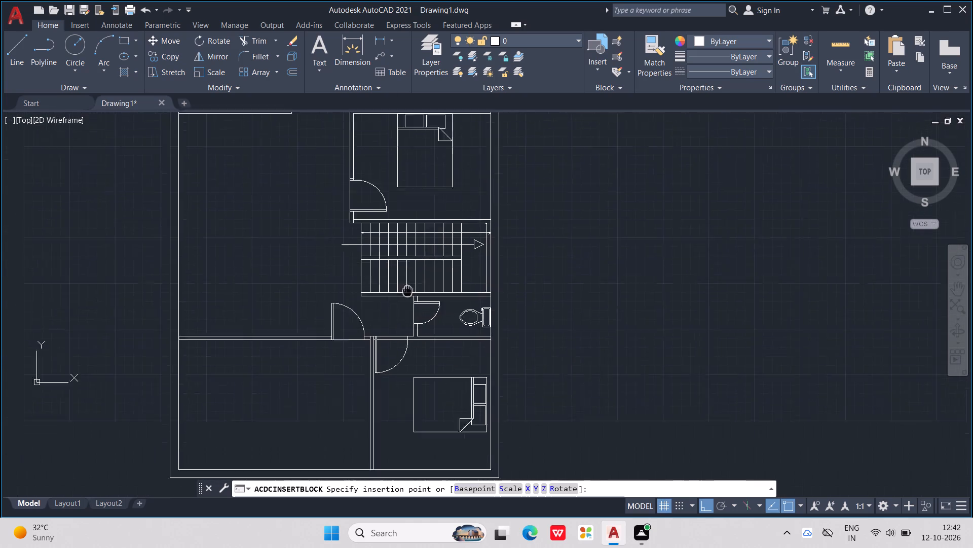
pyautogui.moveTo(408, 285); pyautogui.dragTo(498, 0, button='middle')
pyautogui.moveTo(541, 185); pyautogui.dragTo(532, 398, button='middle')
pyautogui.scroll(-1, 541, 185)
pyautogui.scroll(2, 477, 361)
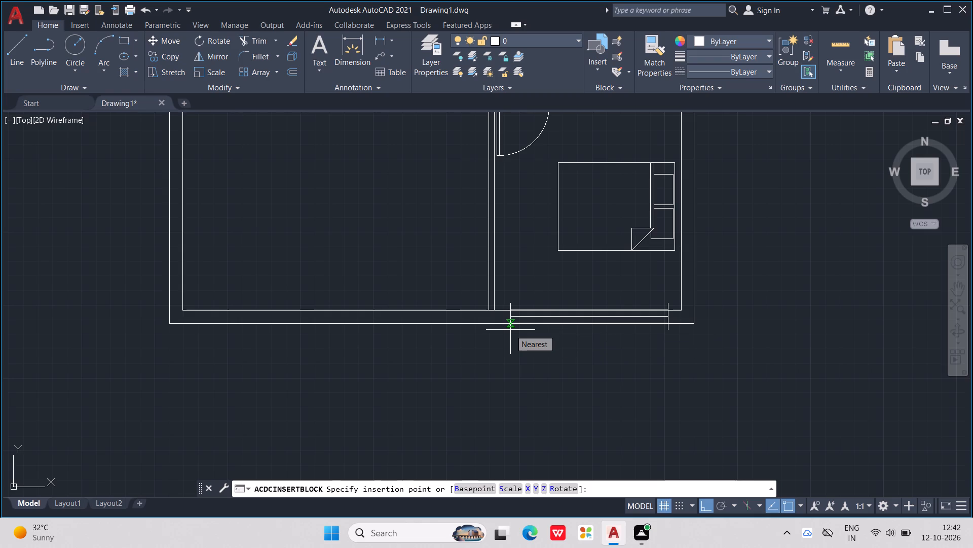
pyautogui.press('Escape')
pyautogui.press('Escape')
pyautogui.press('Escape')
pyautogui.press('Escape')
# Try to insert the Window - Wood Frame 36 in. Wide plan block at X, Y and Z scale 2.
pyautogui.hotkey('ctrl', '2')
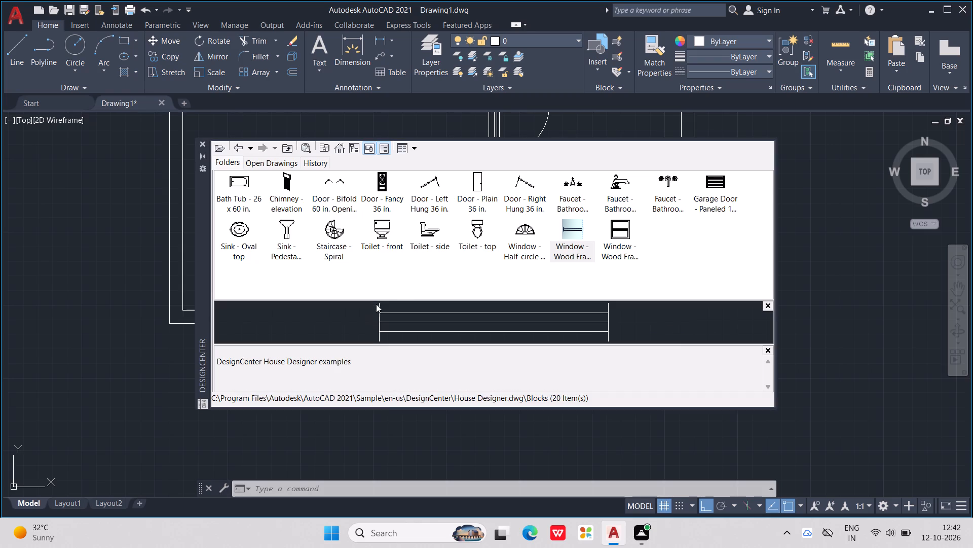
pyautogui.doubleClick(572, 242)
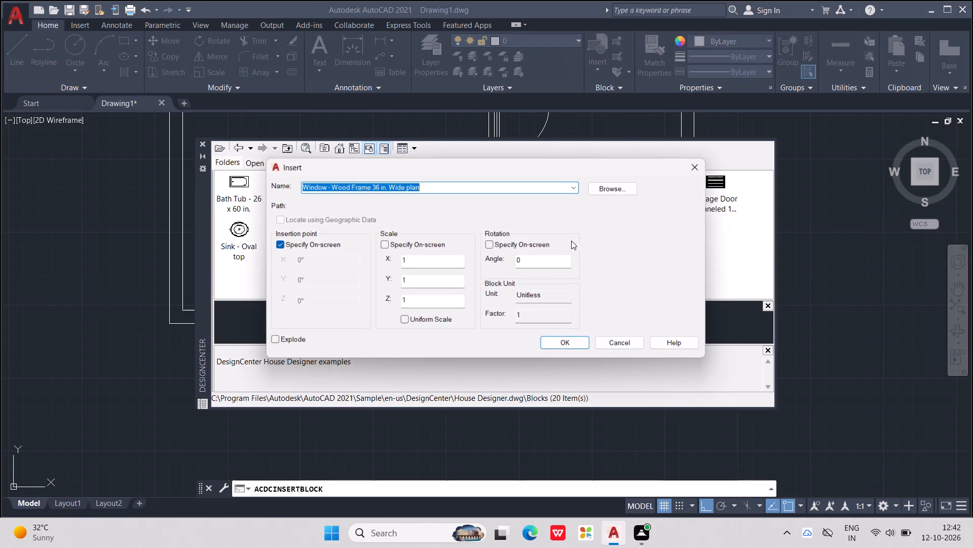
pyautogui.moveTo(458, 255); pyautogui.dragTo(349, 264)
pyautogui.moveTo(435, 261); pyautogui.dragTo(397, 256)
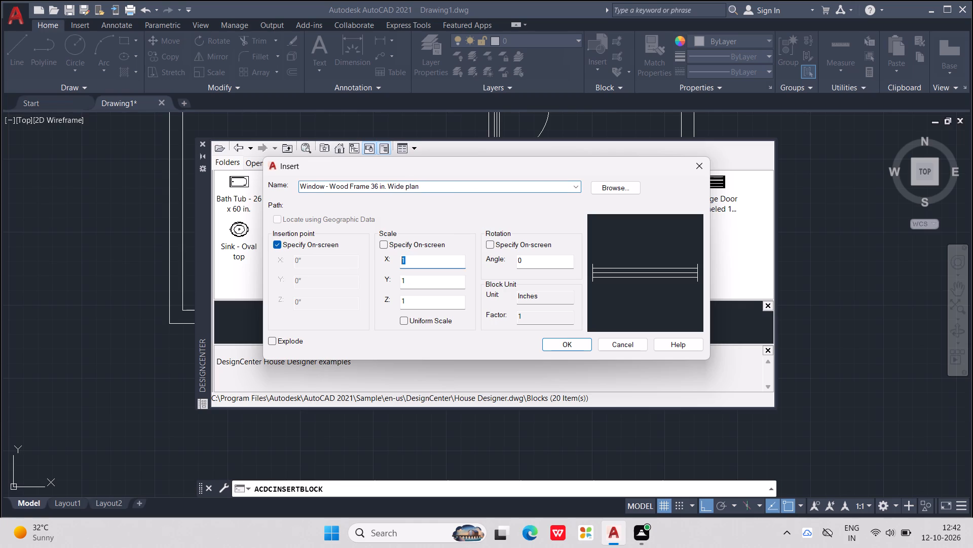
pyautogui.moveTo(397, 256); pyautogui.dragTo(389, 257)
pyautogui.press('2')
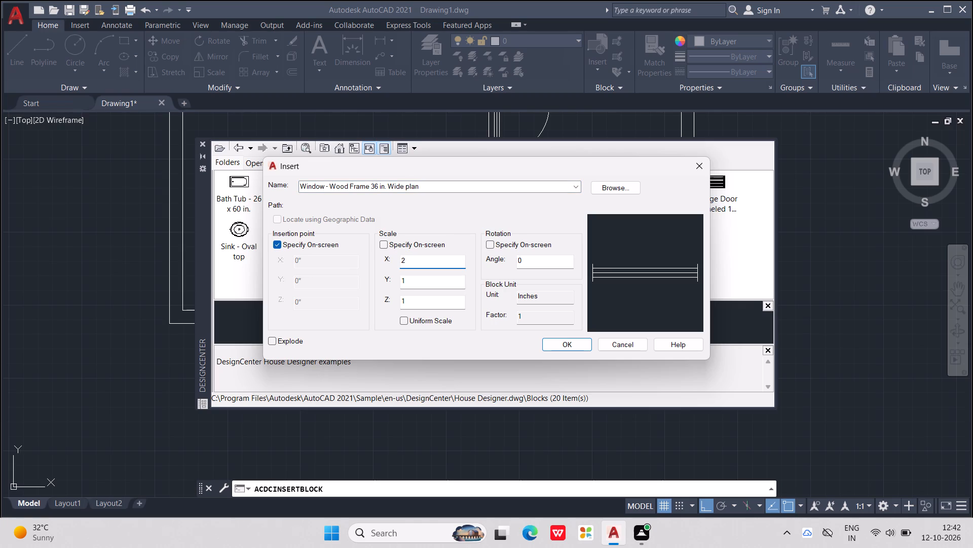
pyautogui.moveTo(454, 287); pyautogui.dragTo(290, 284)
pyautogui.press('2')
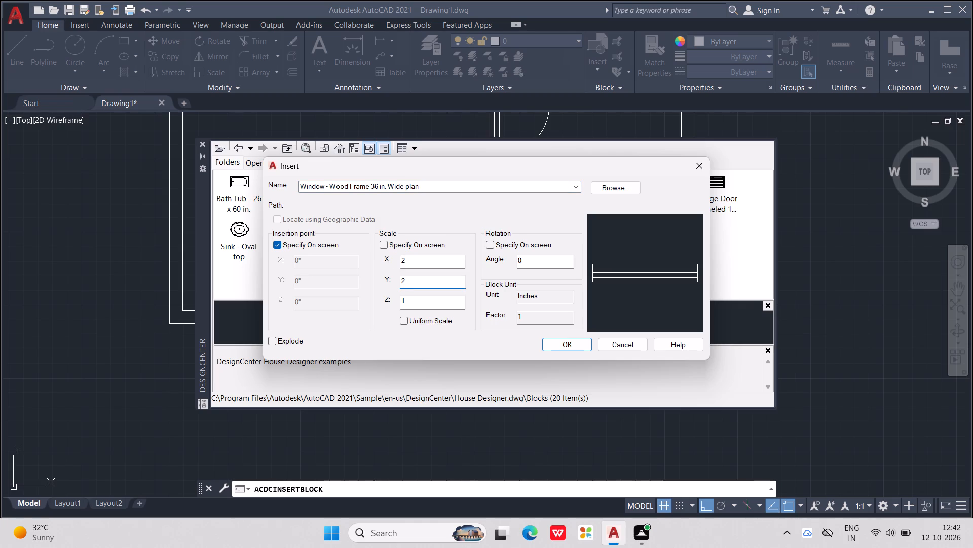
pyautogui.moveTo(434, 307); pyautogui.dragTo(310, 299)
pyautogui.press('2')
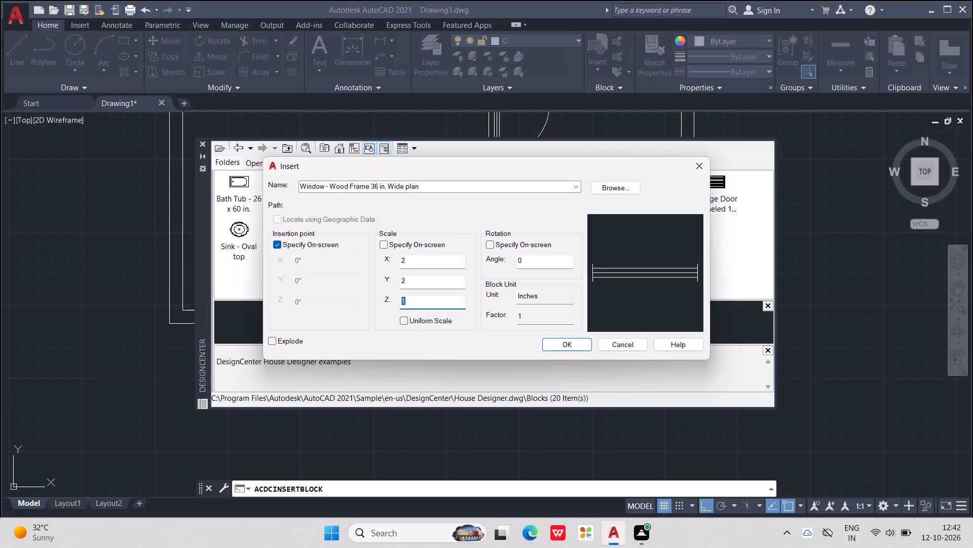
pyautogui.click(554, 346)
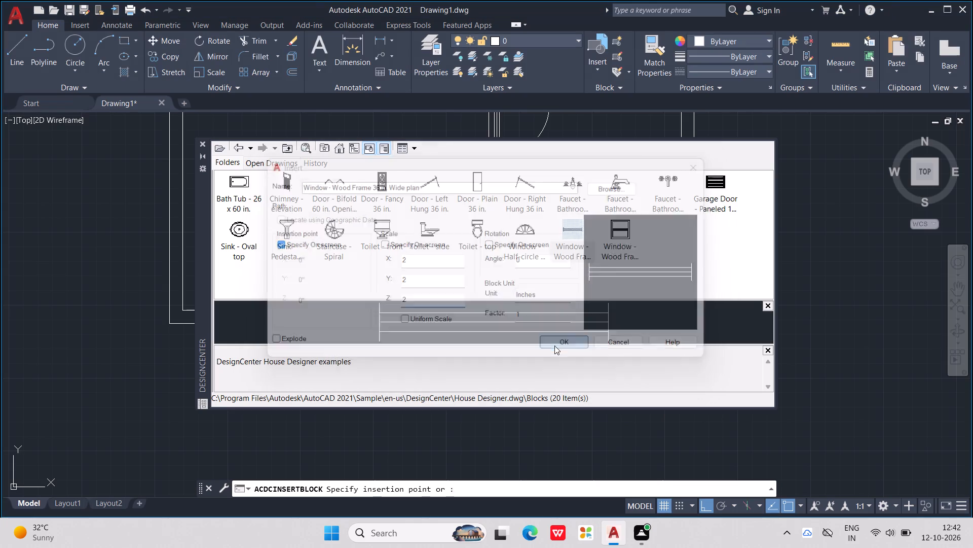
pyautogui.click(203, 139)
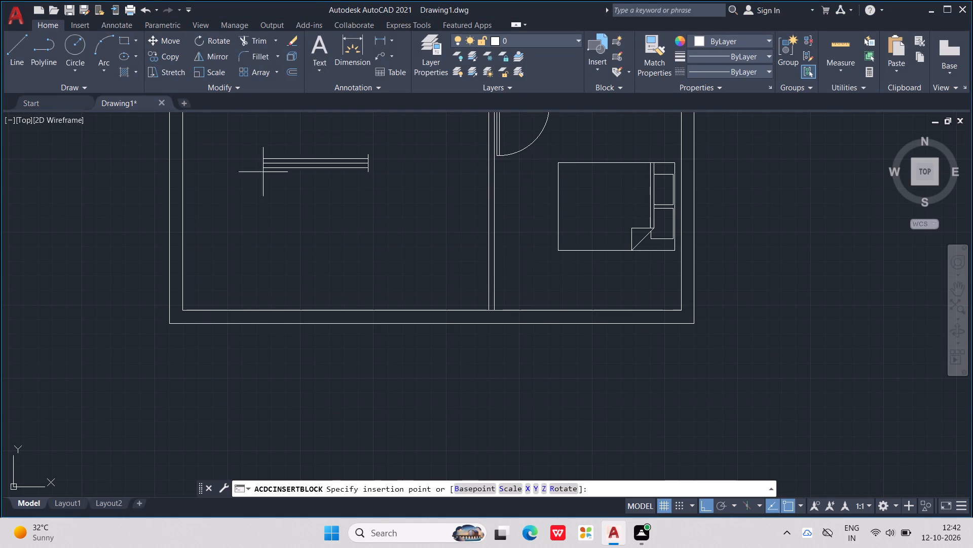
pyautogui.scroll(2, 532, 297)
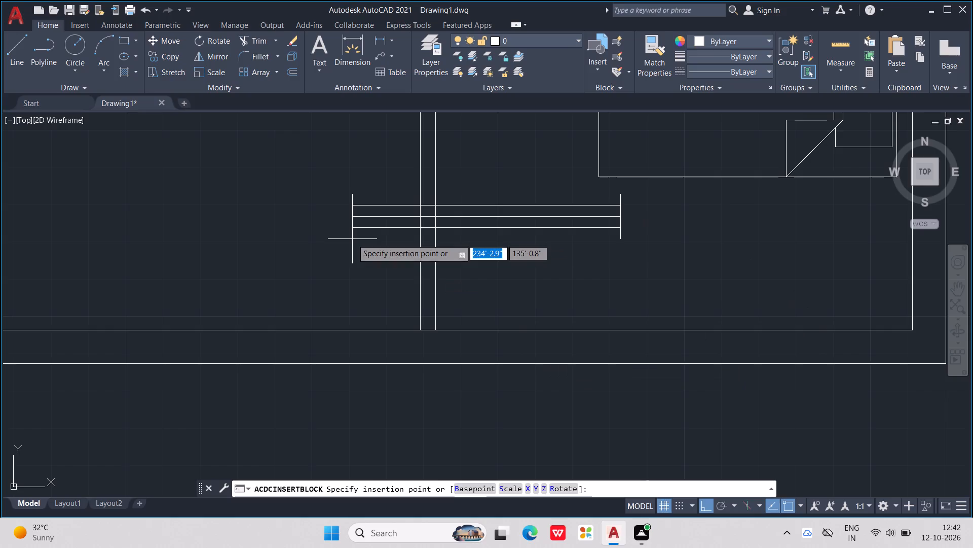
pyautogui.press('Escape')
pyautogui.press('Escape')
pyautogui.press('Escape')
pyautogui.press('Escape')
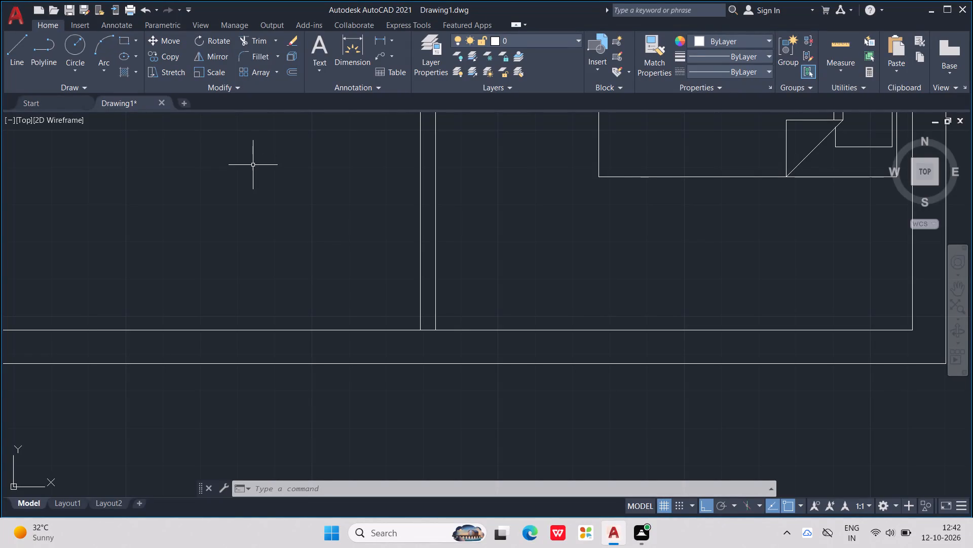
# Insert the Window - Wood Frame 36 in. Wide plan block at X, Y and Z scale 1.5 in the southeast bedroom's south outer wall.
pyautogui.hotkey('ctrl', '2')
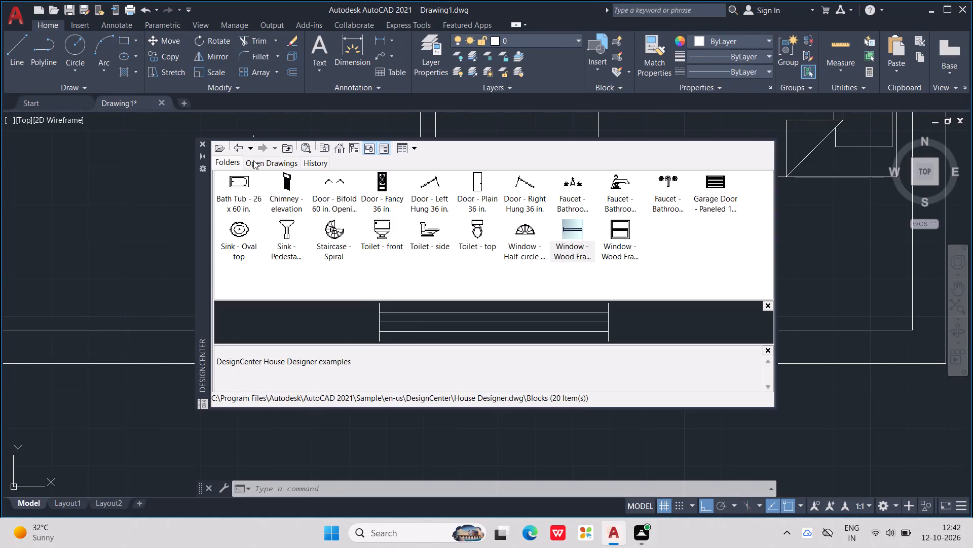
pyautogui.doubleClick(577, 237)
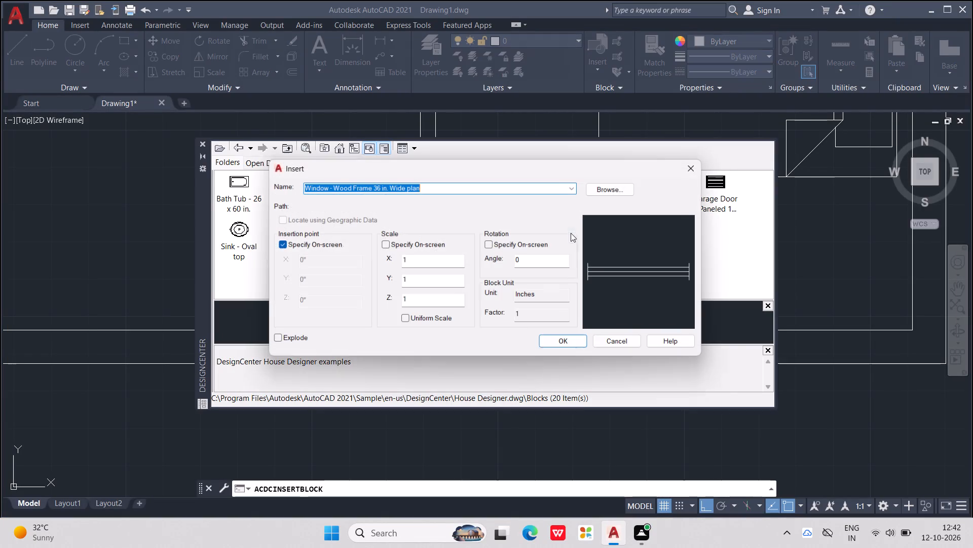
pyautogui.moveTo(437, 258); pyautogui.dragTo(358, 264)
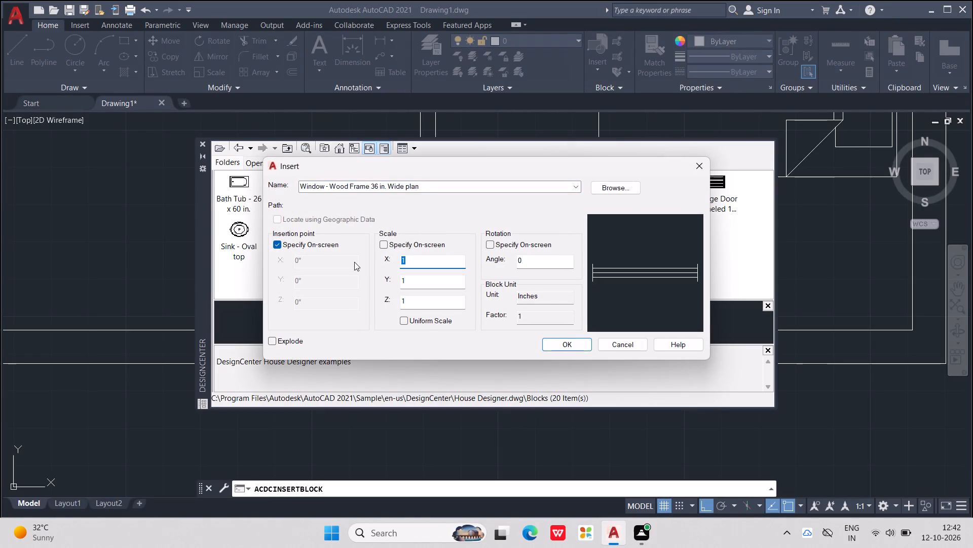
pyautogui.write('1.5')
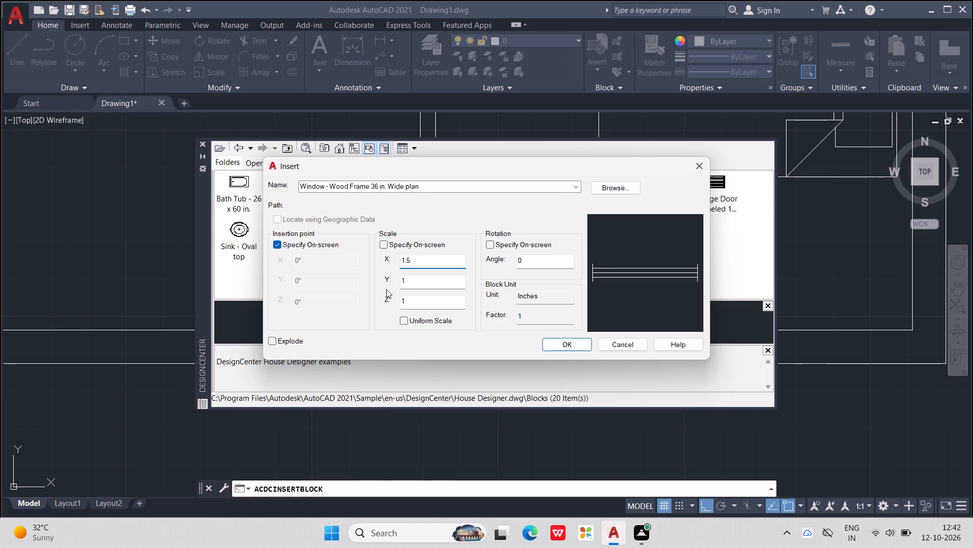
pyautogui.moveTo(454, 279); pyautogui.dragTo(273, 275)
pyautogui.write('1.5')
pyautogui.click(415, 309)
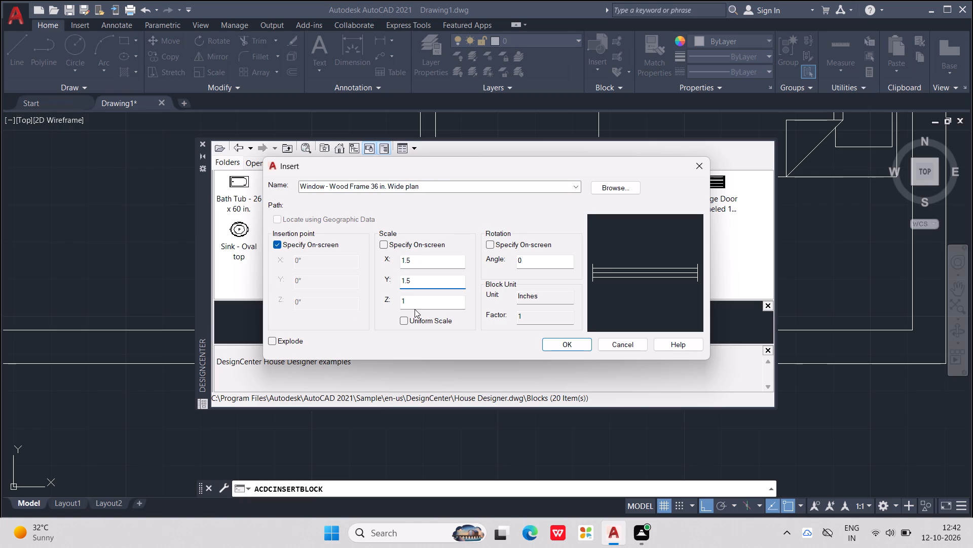
pyautogui.click(419, 300)
pyautogui.write('.5')
pyautogui.click(563, 343)
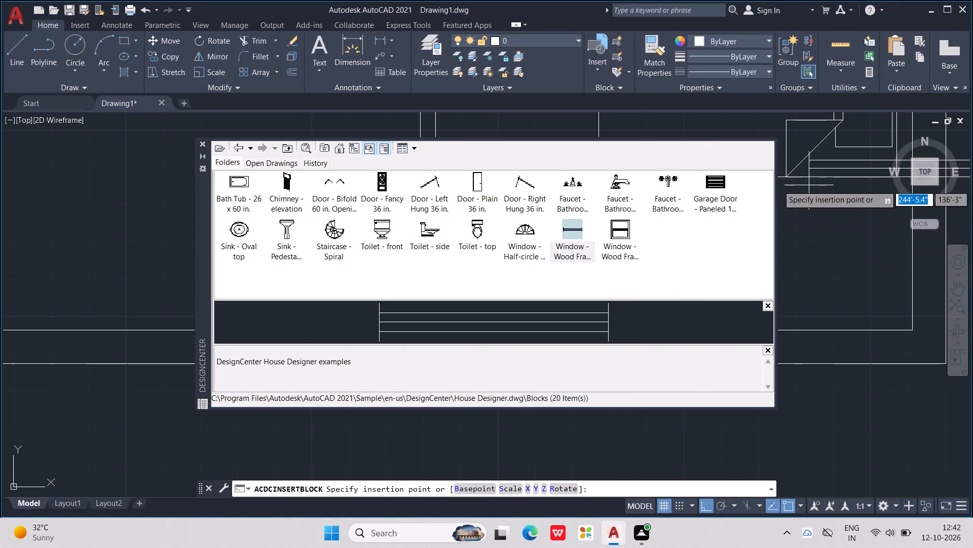
pyautogui.click(204, 142)
pyautogui.scroll(1, 582, 315)
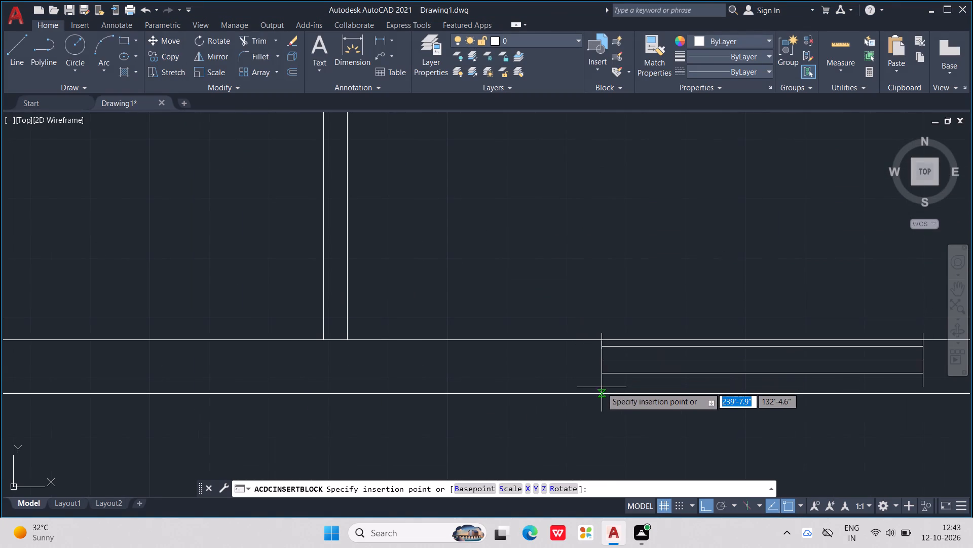
pyautogui.moveTo(601, 390); pyautogui.dragTo(371, 368, button='middle')
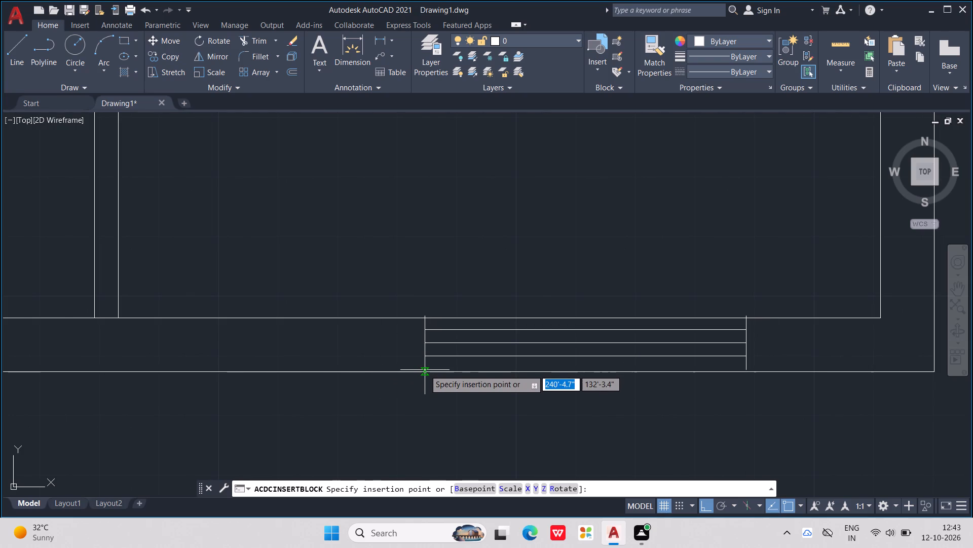
pyautogui.click(425, 372)
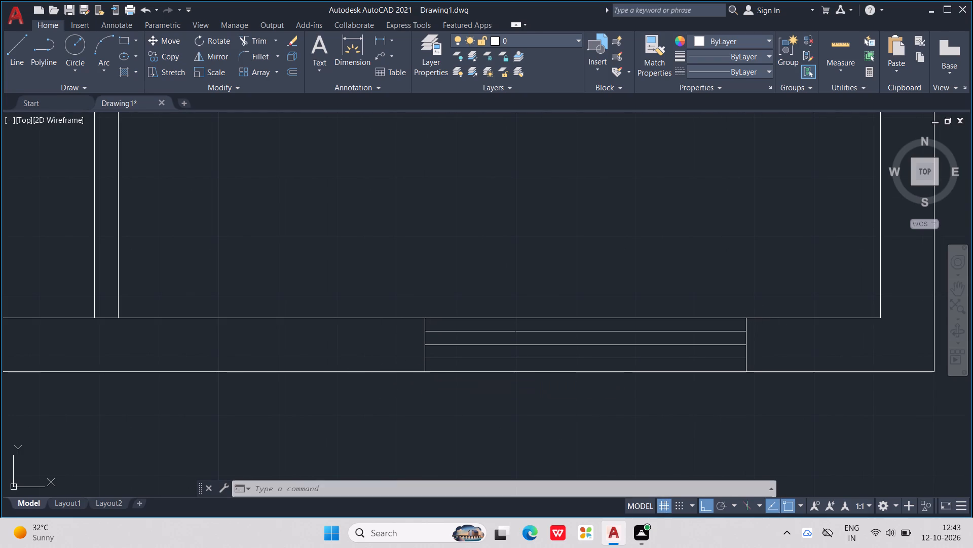
# Move the south-wall window about 6.4 inches west along the outer wall line, using its southwest corner as base point.
pyautogui.scroll(-3, 425, 372)
pyautogui.moveTo(559, 452); pyautogui.dragTo(634, 449, button='middle')
pyautogui.scroll(-1, 559, 452)
pyautogui.scroll(-1, 634, 449)
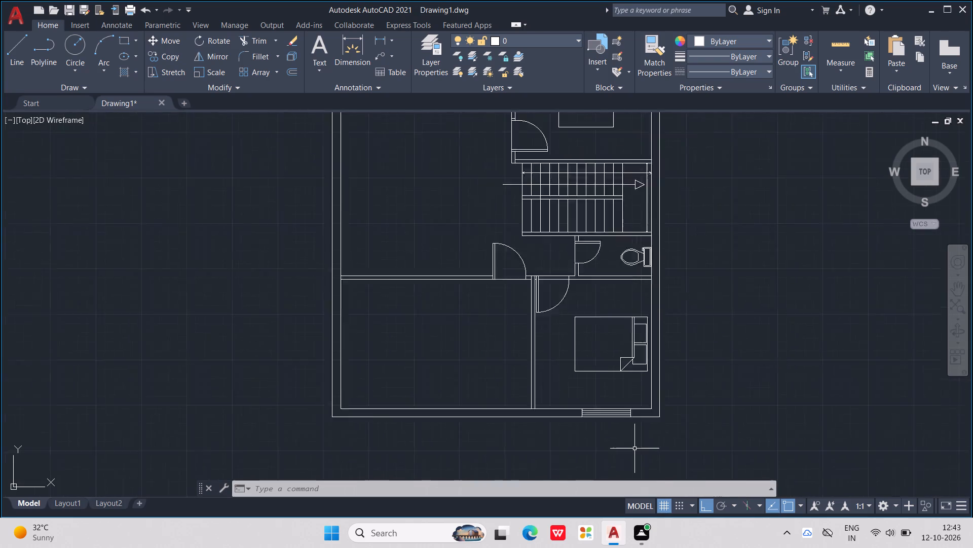
pyautogui.scroll(-2, 634, 449)
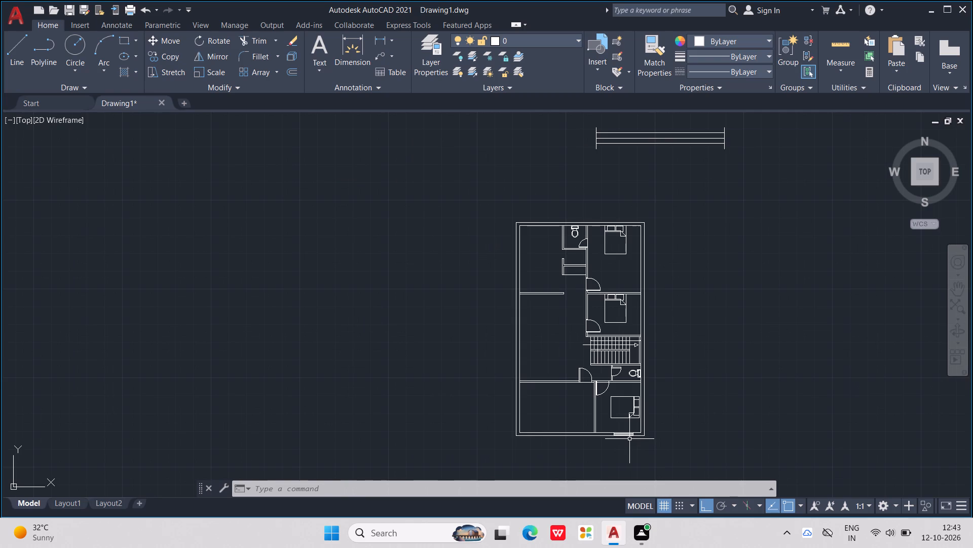
pyautogui.scroll(3, 628, 439)
pyautogui.click(625, 424)
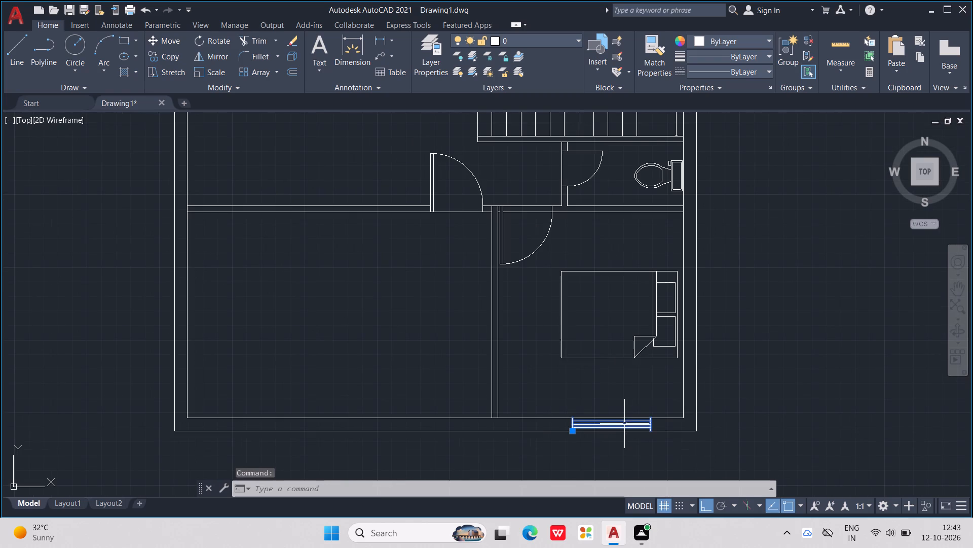
pyautogui.press('m')
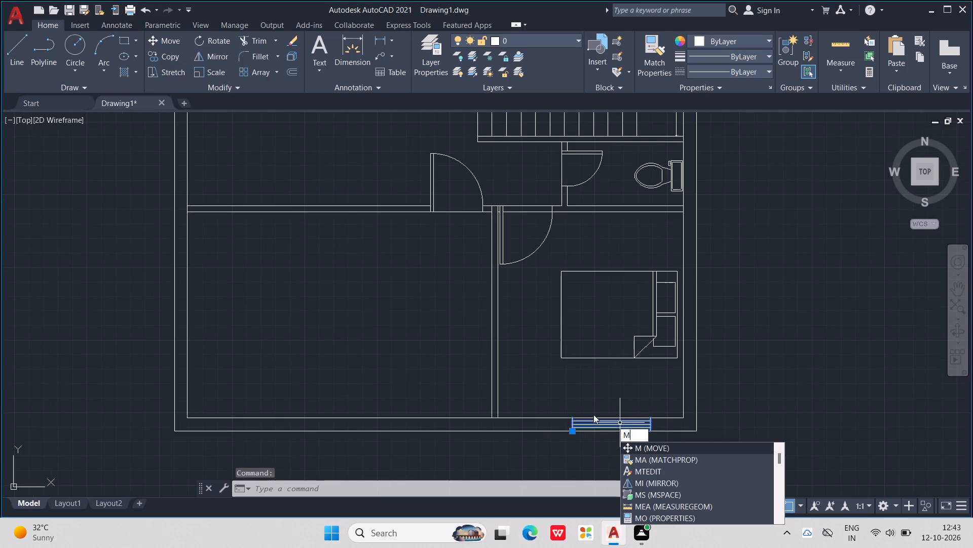
pyautogui.click(653, 448)
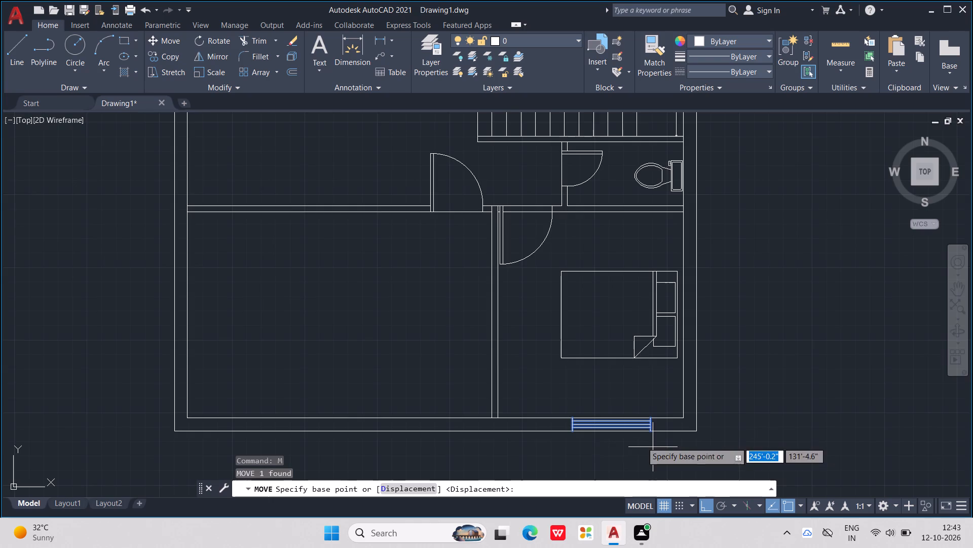
pyautogui.scroll(3, 589, 442)
pyautogui.click(519, 397)
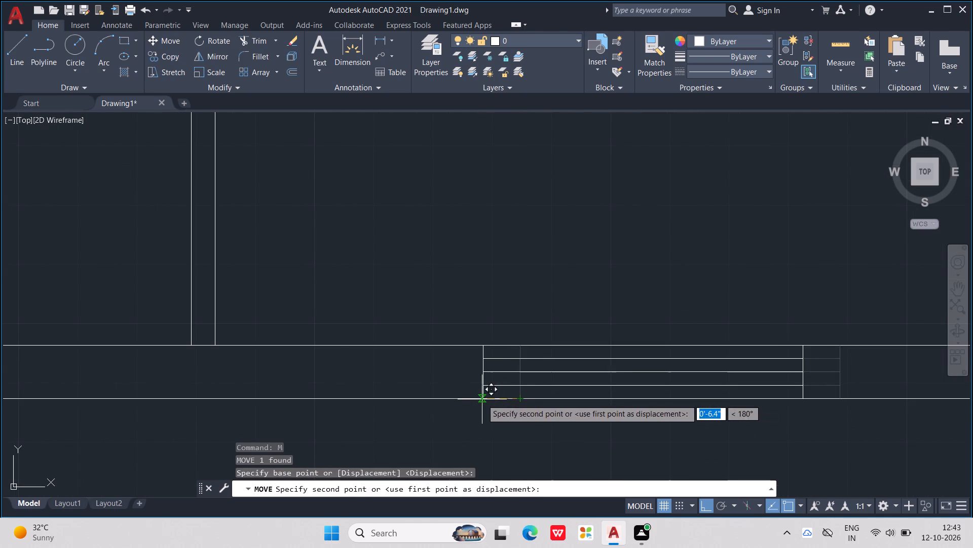
pyautogui.click(481, 399)
# Copy the southeast bedroom's window and paste it into the north outer wall of the northwest room, near the house's northwest corner.
pyautogui.scroll(-3, 481, 399)
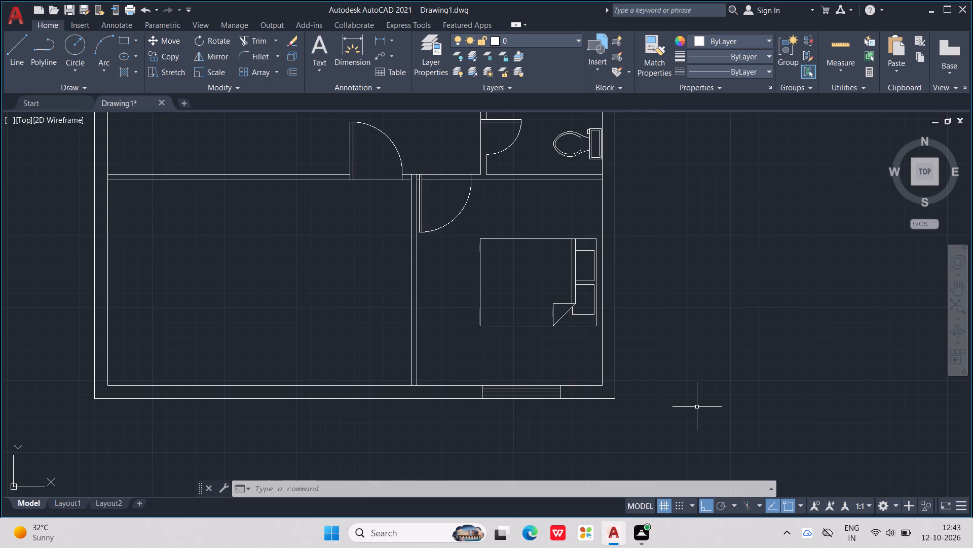
pyautogui.scroll(-1, 649, 371)
pyautogui.moveTo(649, 371); pyautogui.dragTo(707, 399, button='middle')
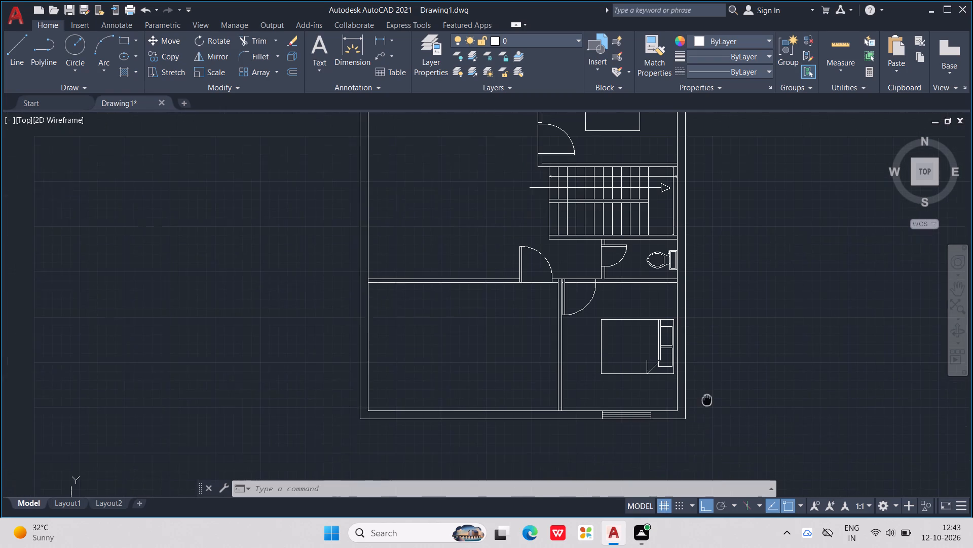
pyautogui.moveTo(707, 399); pyautogui.dragTo(707, 397, button='middle')
pyautogui.press('Escape')
pyautogui.press('Escape')
pyautogui.press('Escape')
pyautogui.click(623, 409)
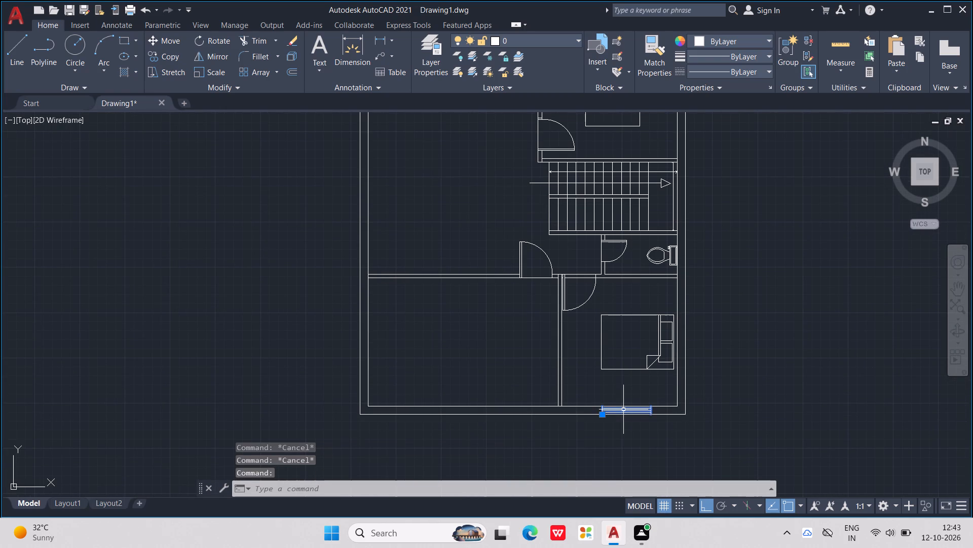
pyautogui.hotkey('ctrl', 'c')
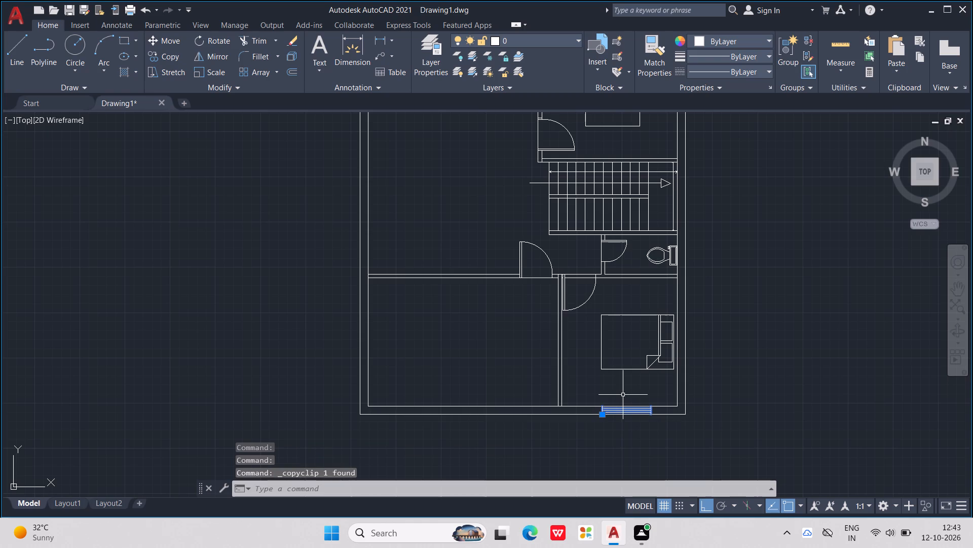
pyautogui.hotkey('ctrl', 'v')
pyautogui.scroll(-2, 513, 341)
pyautogui.moveTo(513, 341); pyautogui.dragTo(547, 418, button='middle')
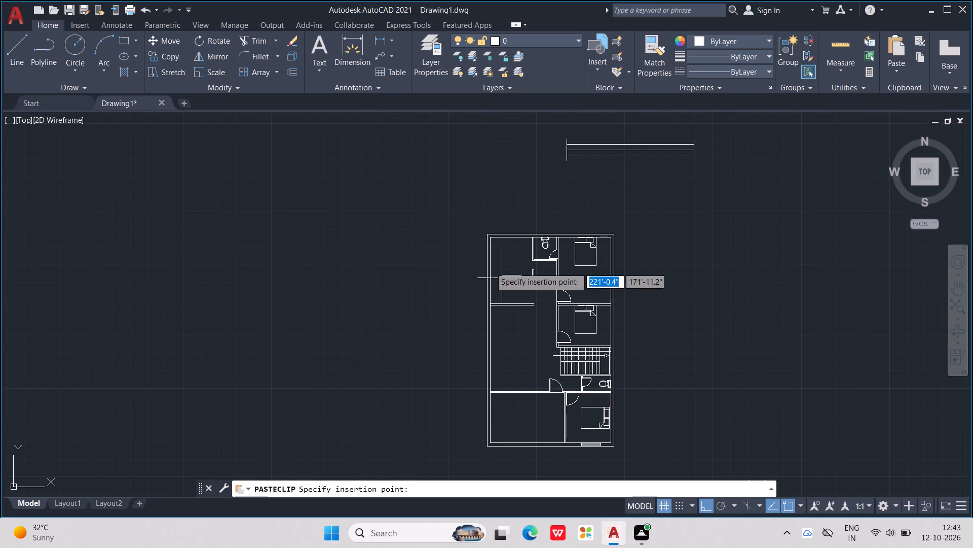
pyautogui.scroll(3, 489, 260)
pyautogui.scroll(2, 529, 166)
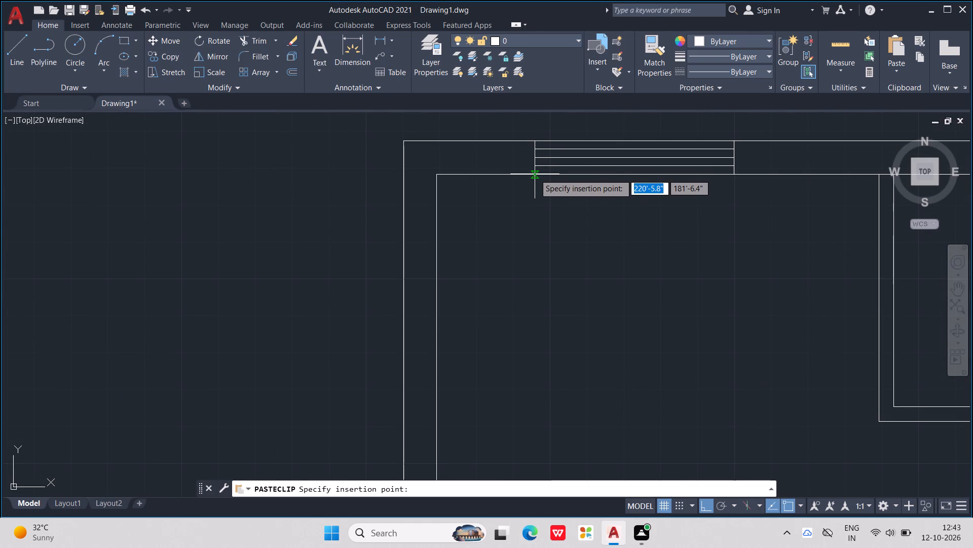
pyautogui.click(535, 174)
# Paste another copy of the window into the empty area east of the house, level with the northeast bedroom.
pyautogui.scroll(-4, 535, 174)
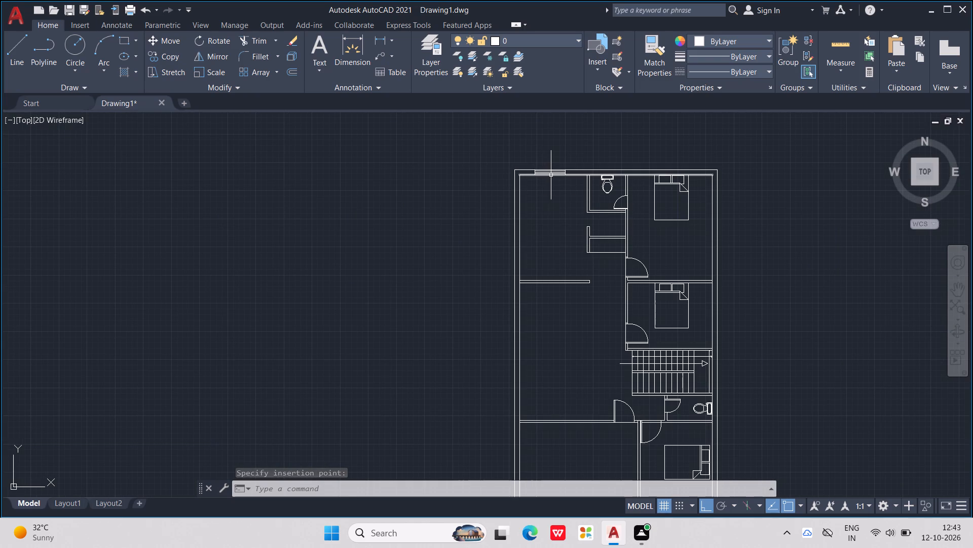
pyautogui.hotkey('ctrl', 'v')
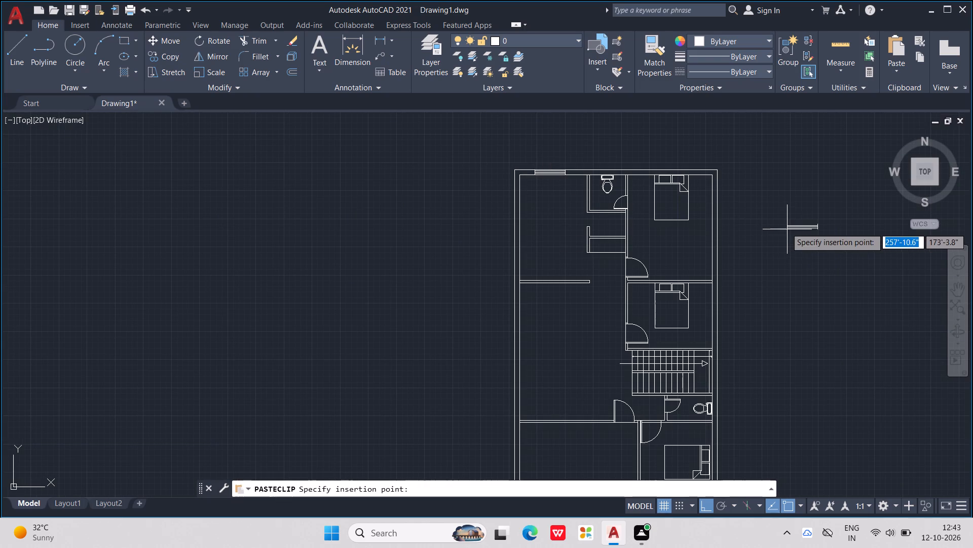
pyautogui.click(784, 227)
# Rotate the loose window copy east of the house by 90° about its west end, so it runs north-south.
pyautogui.click(788, 223)
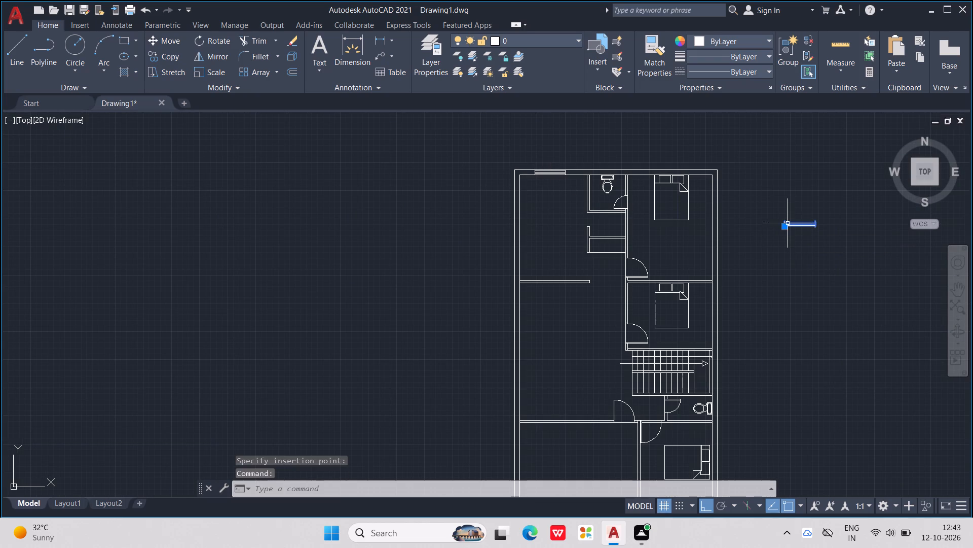
pyautogui.press('r')
pyautogui.press('o')
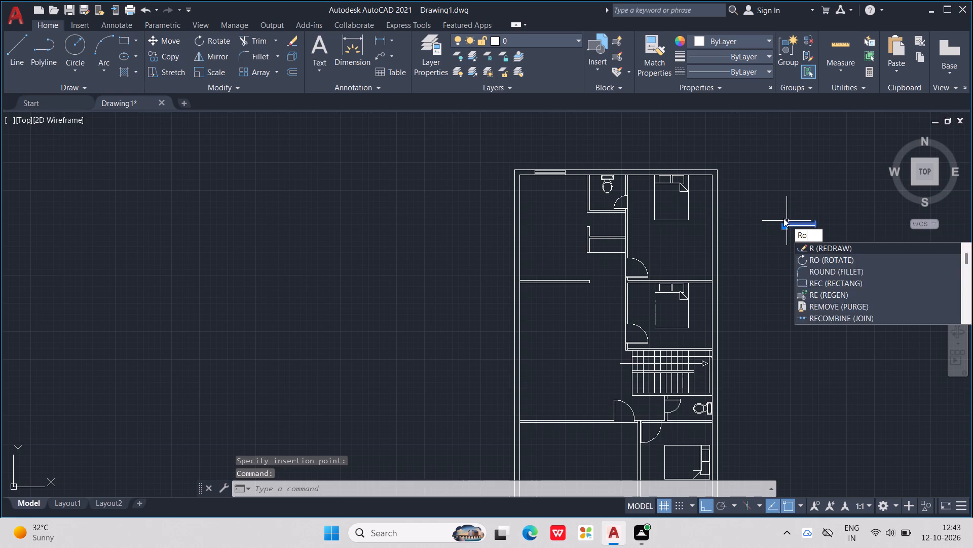
pyautogui.click(821, 248)
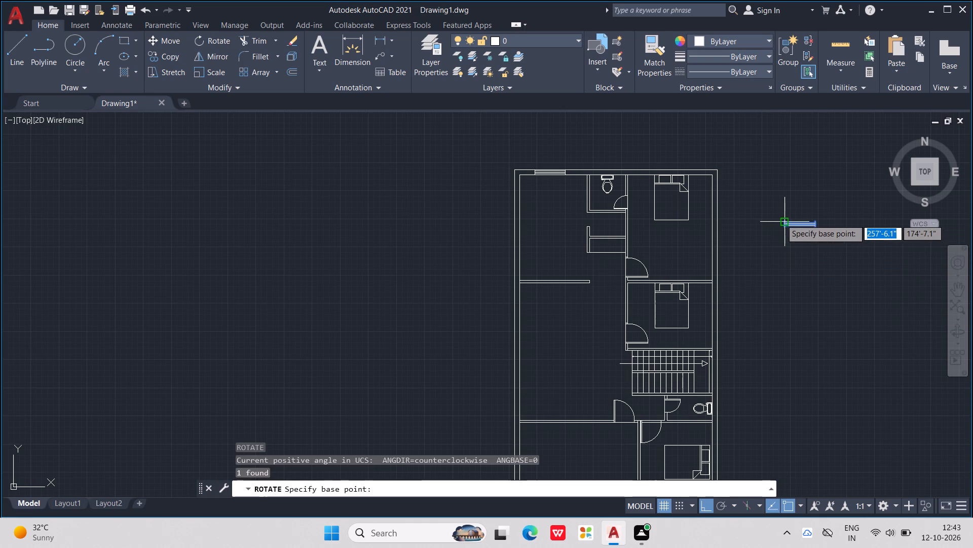
pyautogui.scroll(6, 781, 219)
pyautogui.click(820, 256)
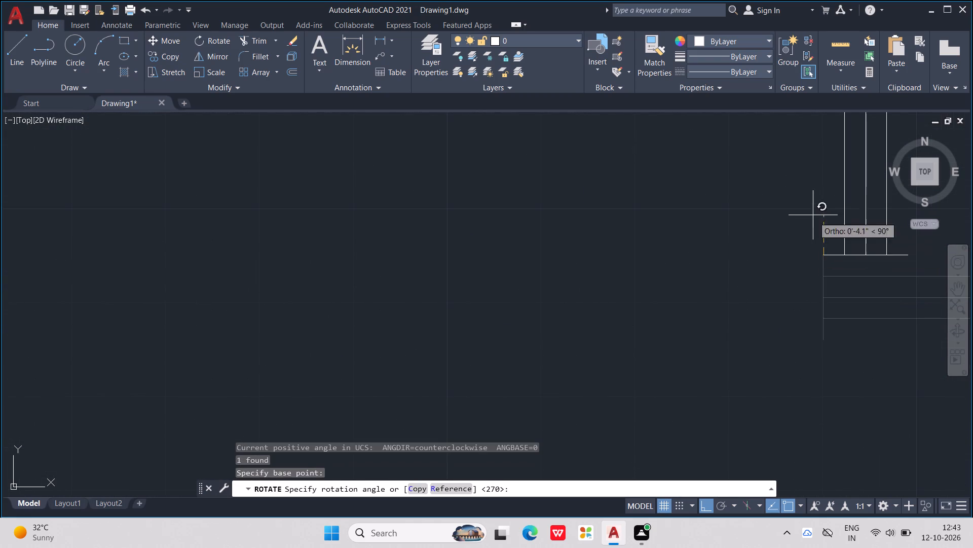
pyautogui.click(812, 233)
pyautogui.scroll(-5, 809, 236)
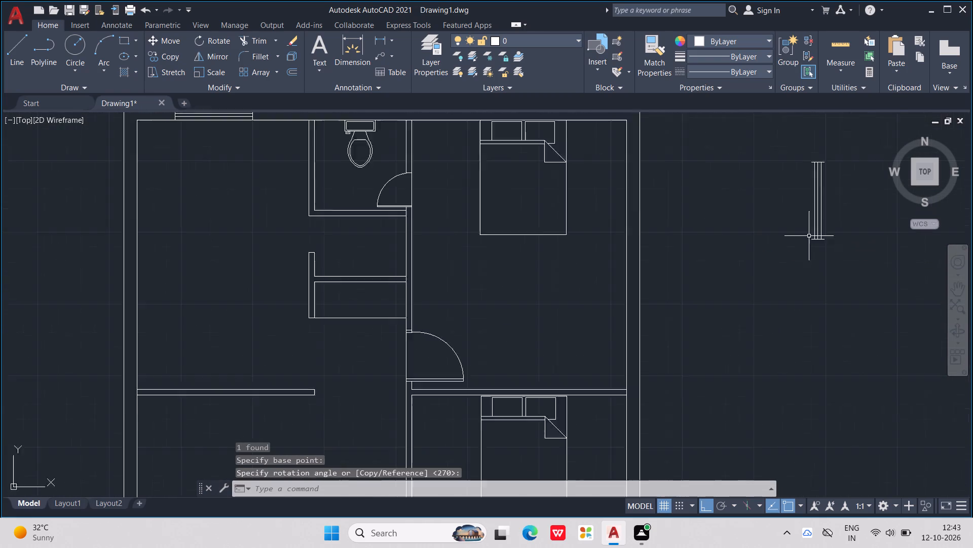
pyautogui.scroll(-1, 809, 236)
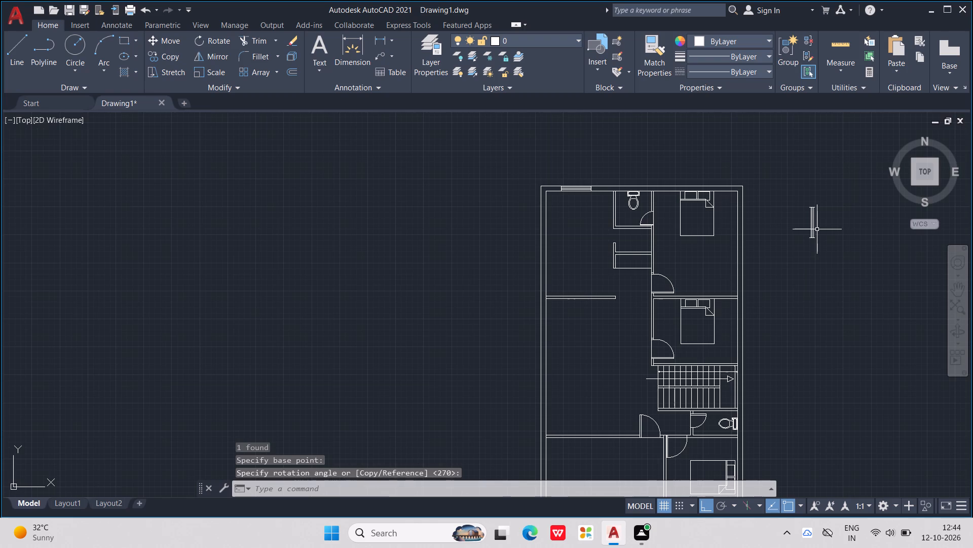
# Copy the rotated loose window and paste it into the northeast bedroom's east outer wall.
pyautogui.keyDown('ctrl'); pyautogui.click(814, 212); pyautogui.keyUp('ctrl')
pyautogui.keyDown('ctrl'); pyautogui.moveTo(806, 218); pyautogui.dragTo(802, 225); pyautogui.keyUp('ctrl')
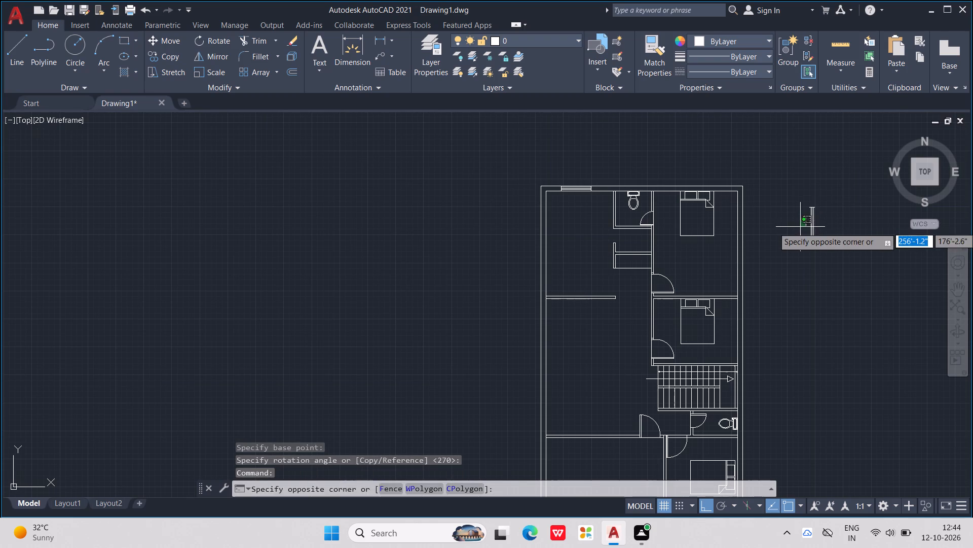
pyautogui.moveTo(803, 227); pyautogui.dragTo(824, 231)
pyautogui.moveTo(815, 229); pyautogui.dragTo(803, 227)
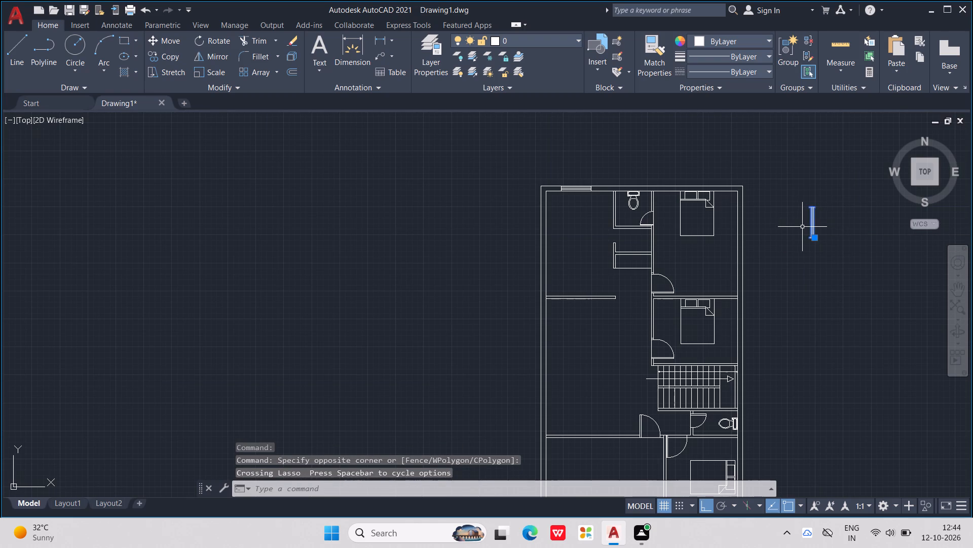
pyautogui.hotkey('ctrl', 'c')
pyautogui.hotkey('ctrl', 'v')
pyautogui.scroll(2, 725, 268)
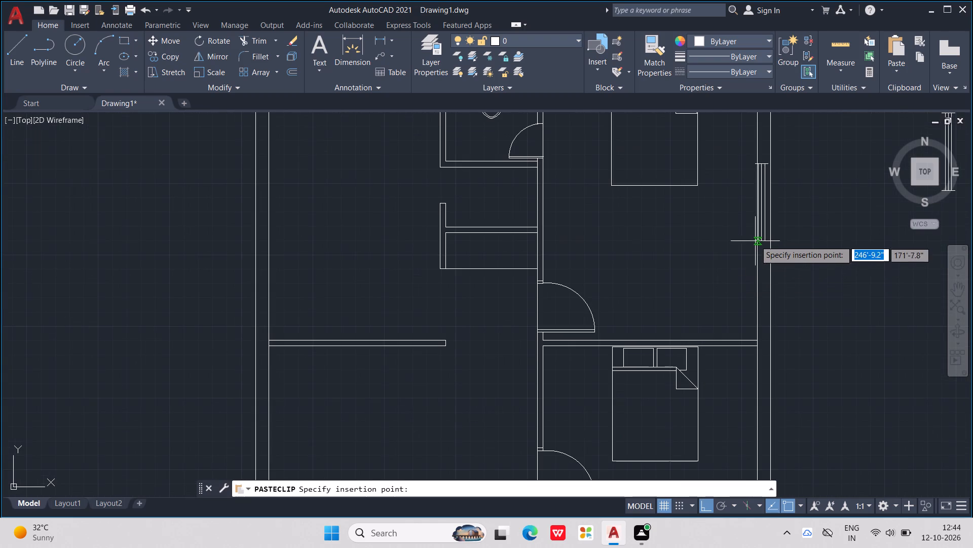
pyautogui.moveTo(757, 233); pyautogui.dragTo(720, 304, button='middle')
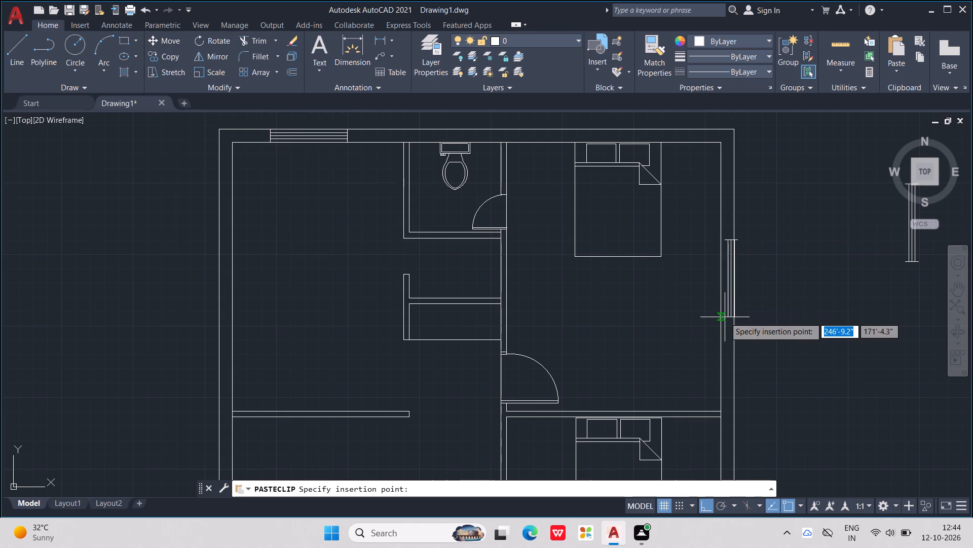
pyautogui.click(721, 325)
pyautogui.scroll(-2, 721, 325)
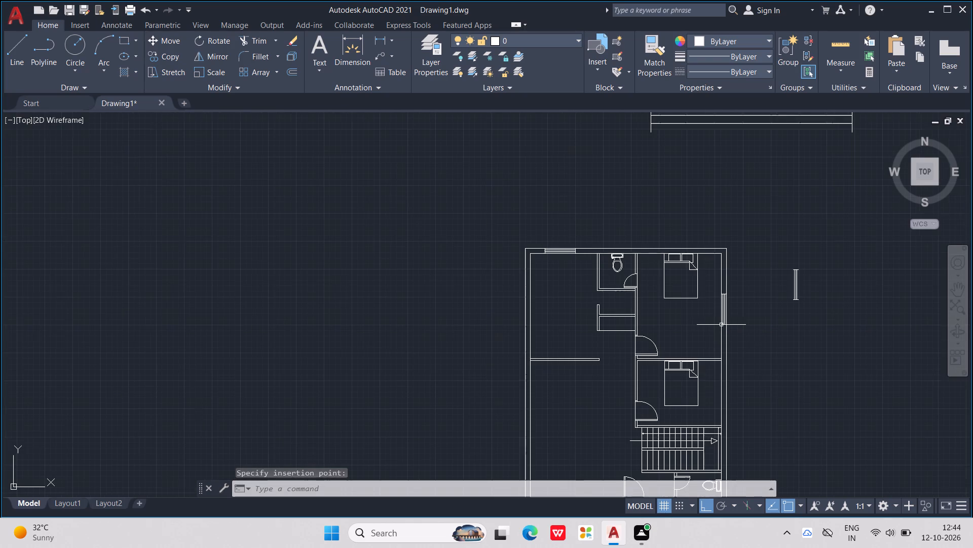
pyautogui.moveTo(721, 322); pyautogui.dragTo(695, 251, button='middle')
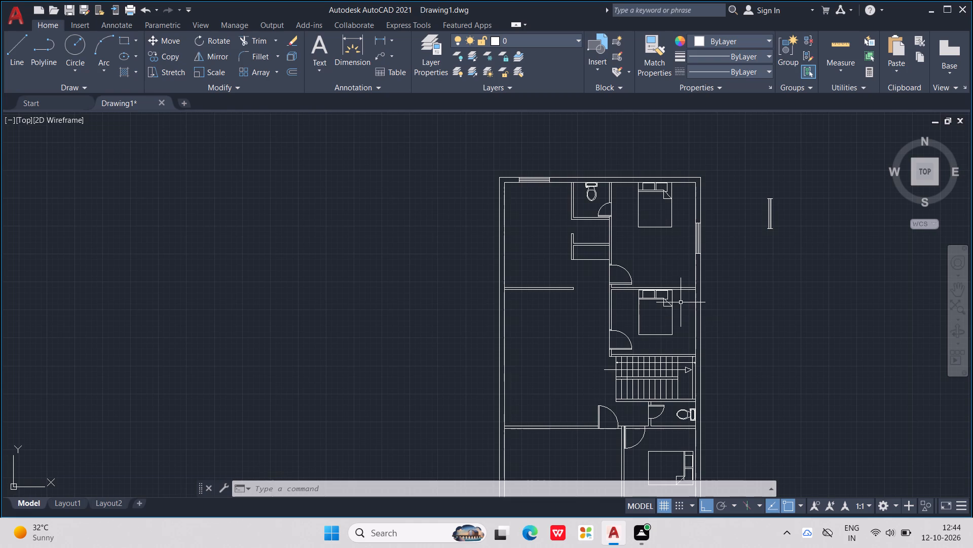
# Paste the north-south window into the northwest room's west outer wall, flush with the wall's outer line.
pyautogui.click(770, 210)
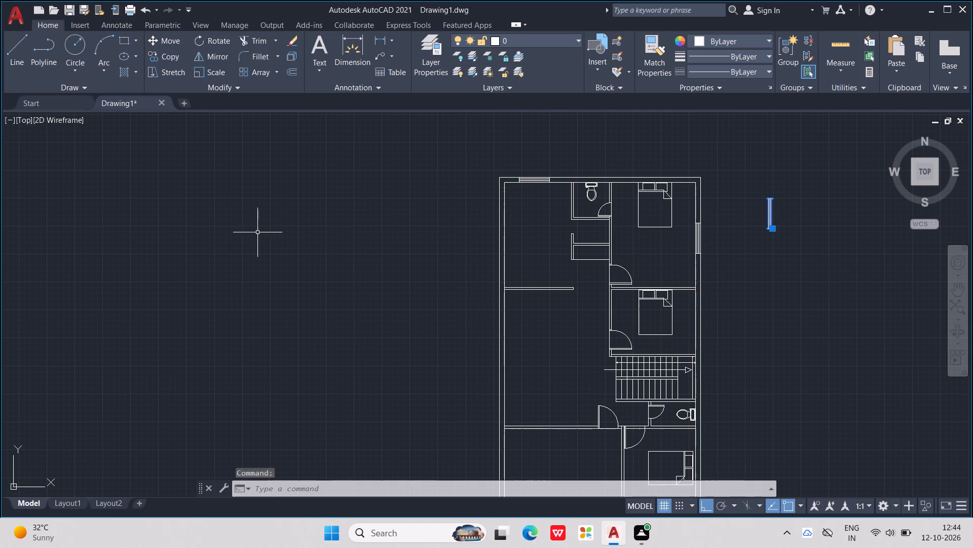
pyautogui.press('Escape')
pyautogui.hotkey('ctrl', 'v')
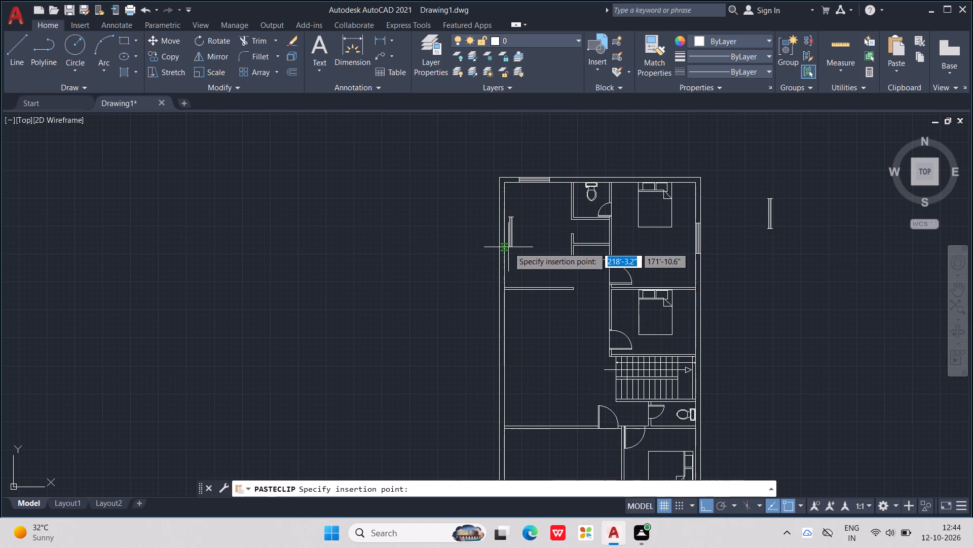
pyautogui.scroll(1, 501, 245)
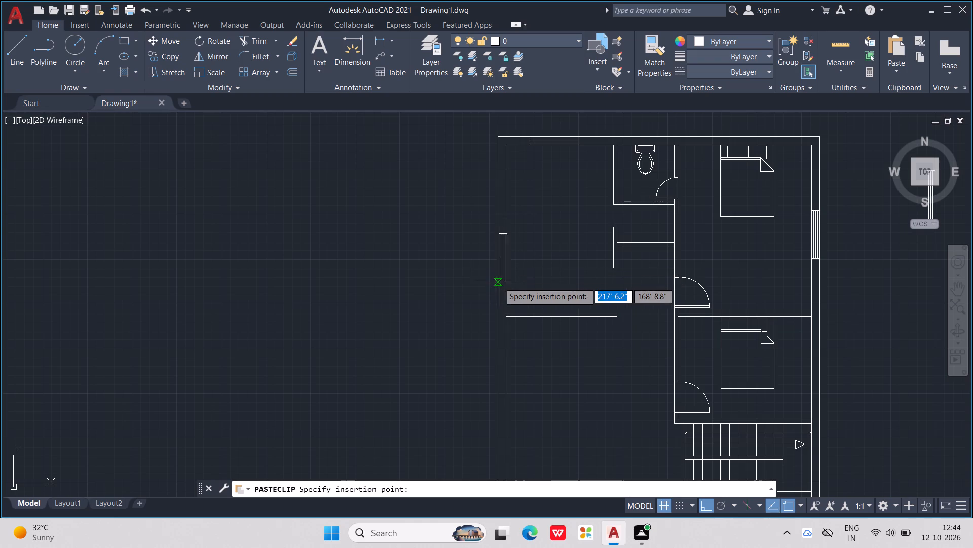
pyautogui.scroll(2, 499, 282)
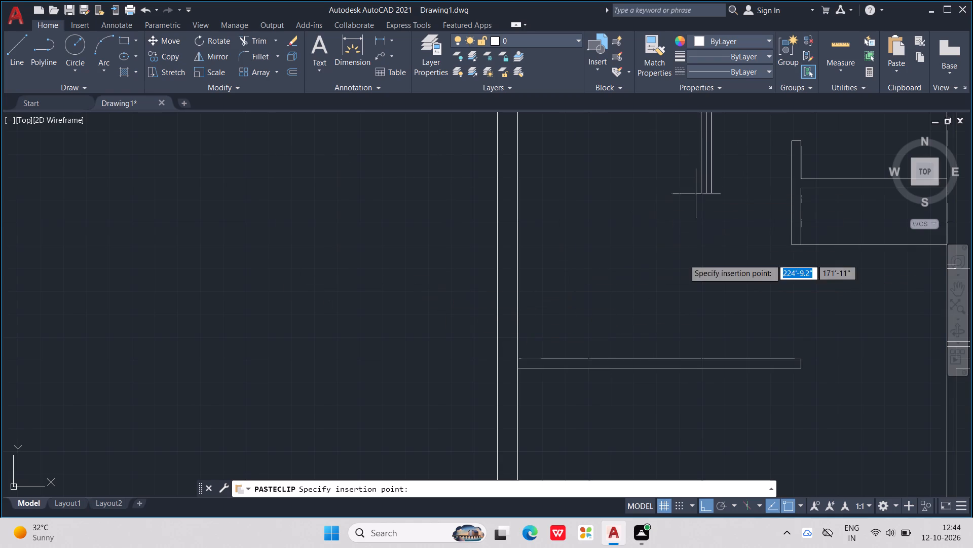
pyautogui.click(497, 265)
pyautogui.moveTo(515, 318); pyautogui.dragTo(483, 177, button='middle')
pyautogui.scroll(-1, 504, 269)
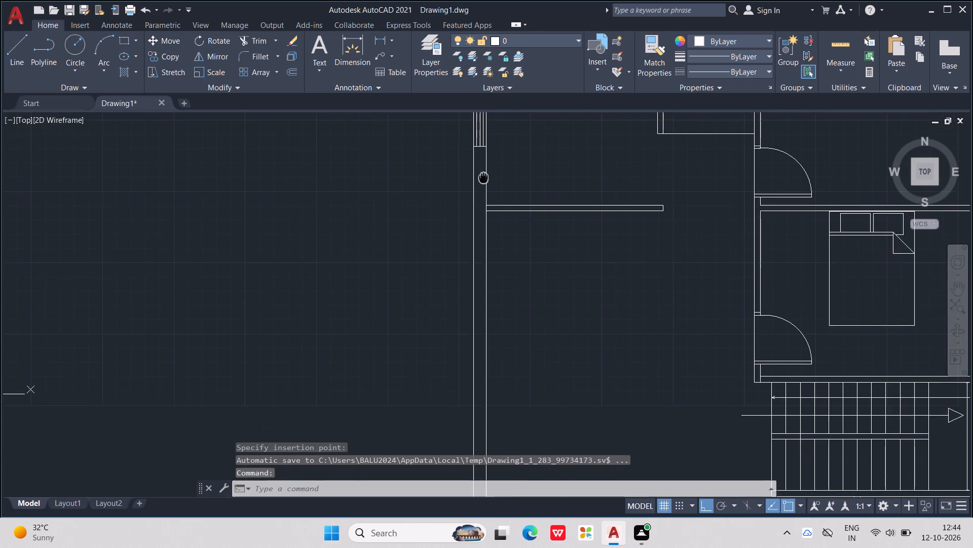
pyautogui.scroll(-2, 483, 175)
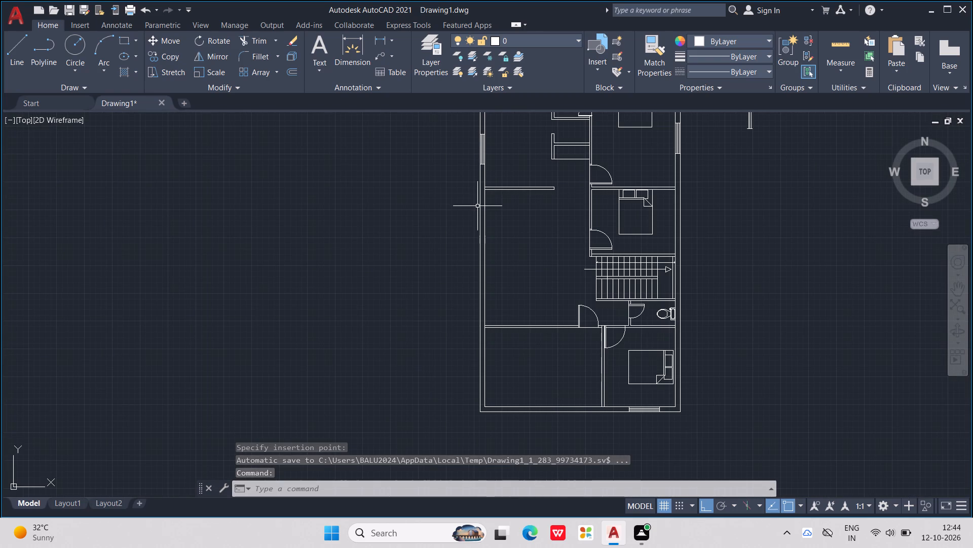
# Paste the north-south window into the large middle room's west outer wall, just north of its south partition.
pyautogui.hotkey('ctrl', 'v')
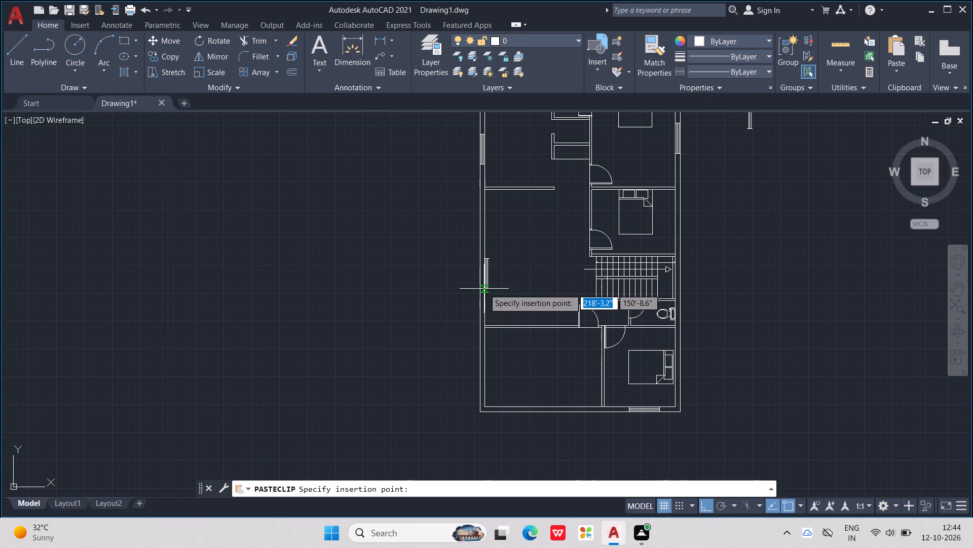
pyautogui.scroll(1, 484, 289)
pyautogui.scroll(2, 483, 339)
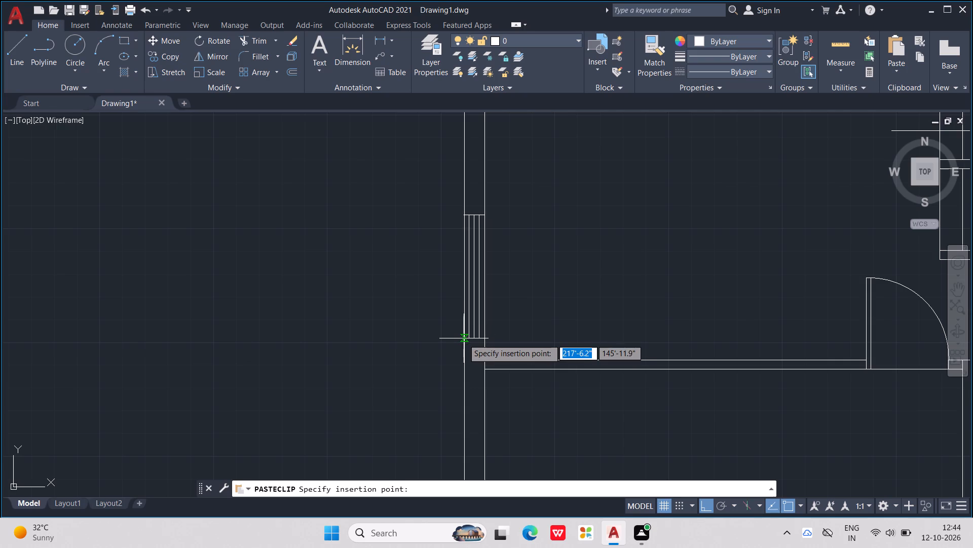
pyautogui.click(464, 339)
pyautogui.scroll(-5, 581, 244)
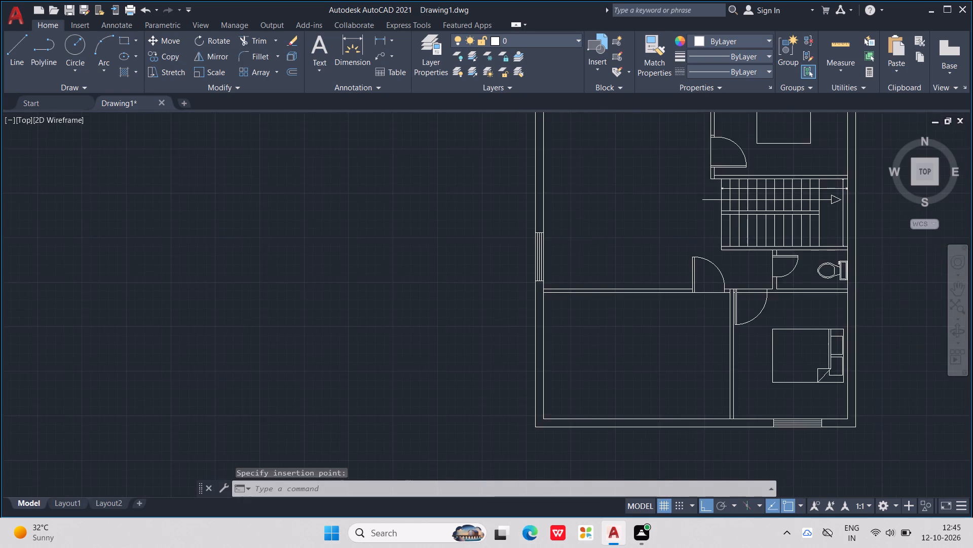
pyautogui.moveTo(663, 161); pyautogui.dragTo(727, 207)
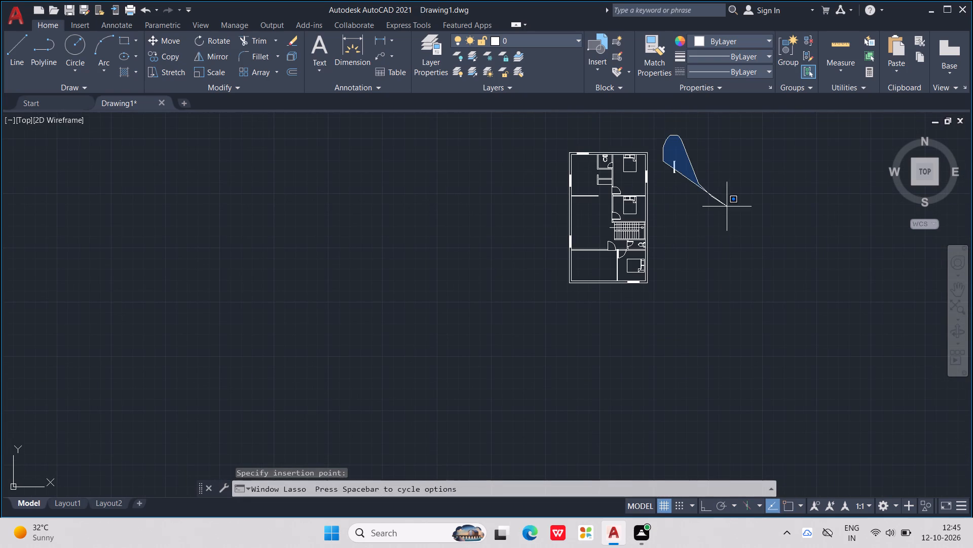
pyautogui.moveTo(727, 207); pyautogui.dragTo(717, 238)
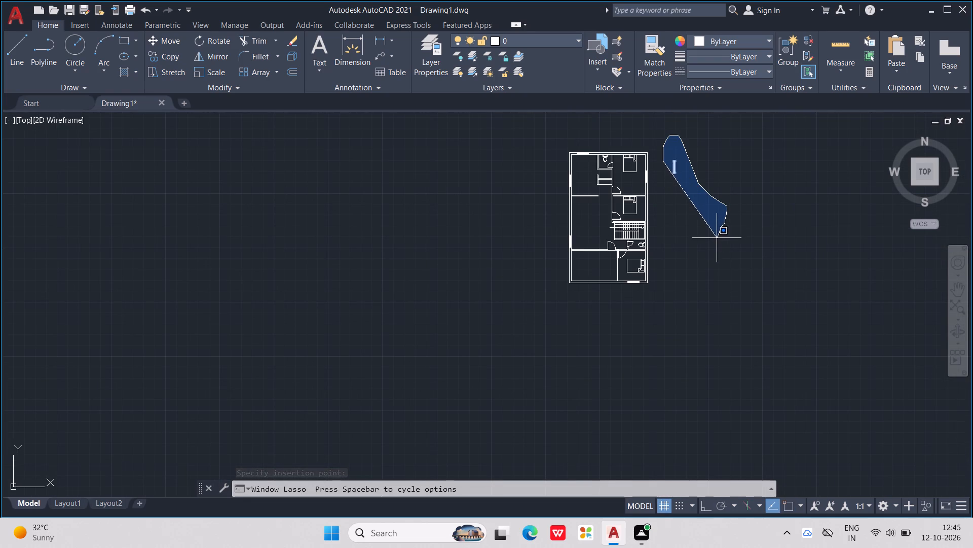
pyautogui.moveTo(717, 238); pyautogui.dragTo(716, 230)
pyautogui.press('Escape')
# Paste the north-south window into the middle east bedroom's east outer wall, with its insertion point on the inner wall line.
pyautogui.scroll(1, 676, 199)
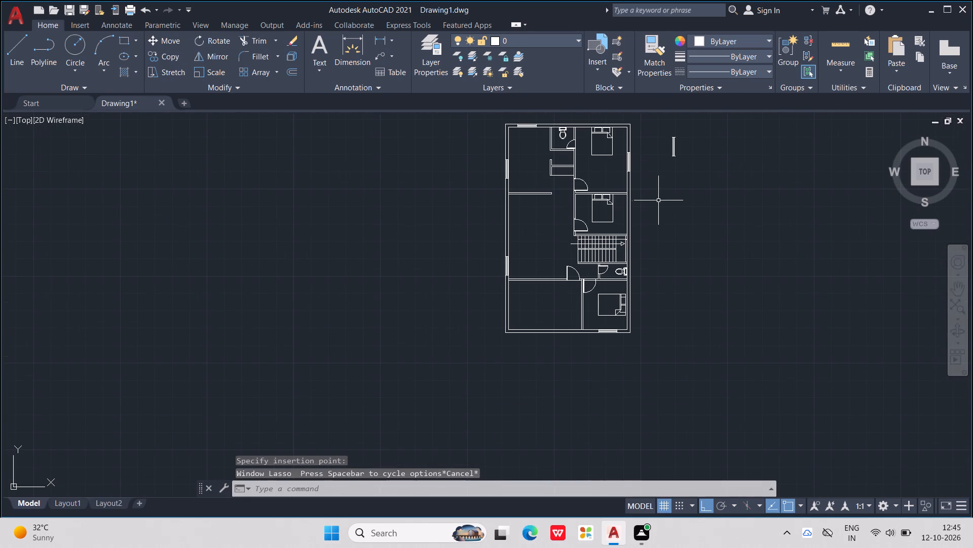
pyautogui.scroll(3, 595, 207)
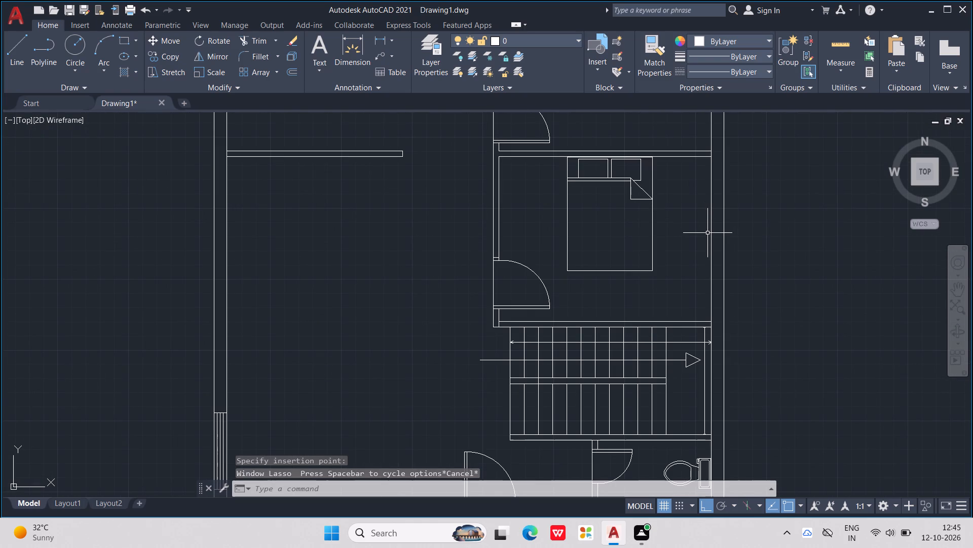
pyautogui.hotkey('ctrl', 'v')
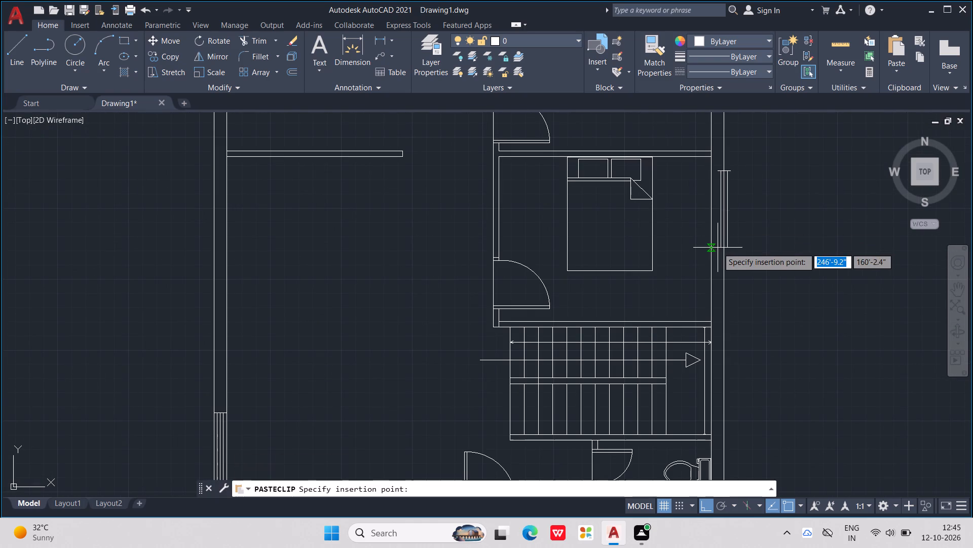
pyautogui.scroll(2, 718, 248)
pyautogui.click(702, 280)
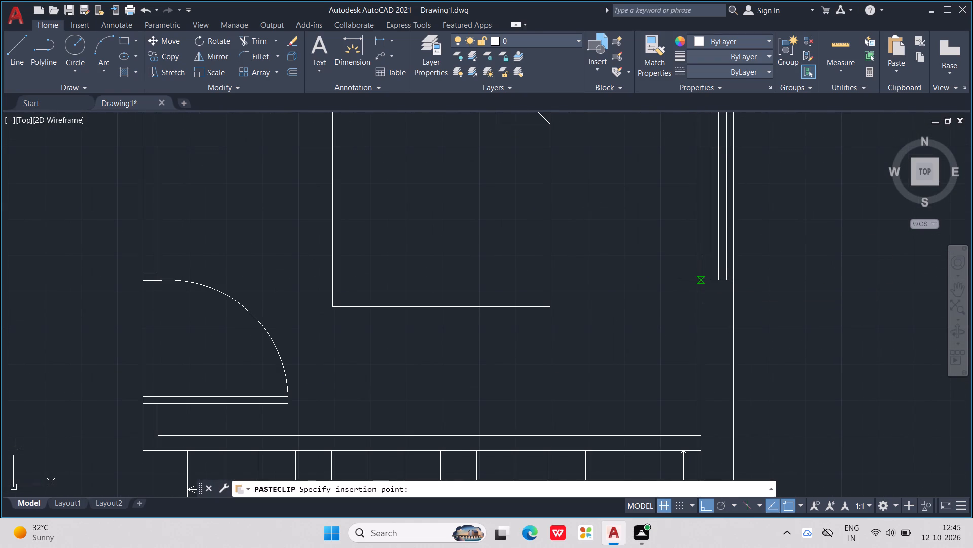
pyautogui.scroll(-3, 736, 272)
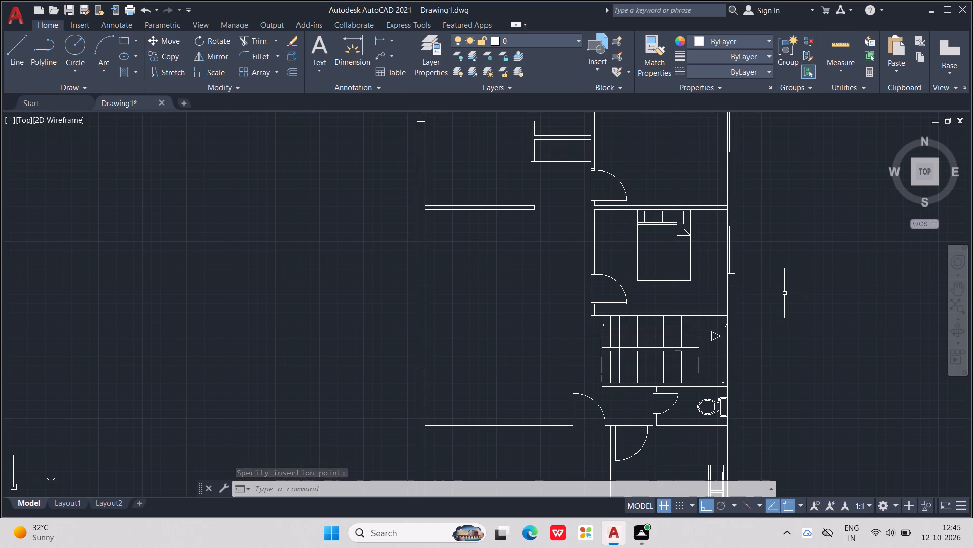
# Paste the north-south window into the east outer wall beside the staircase, with its insertion point on the inner wall line.
pyautogui.scroll(1, 784, 293)
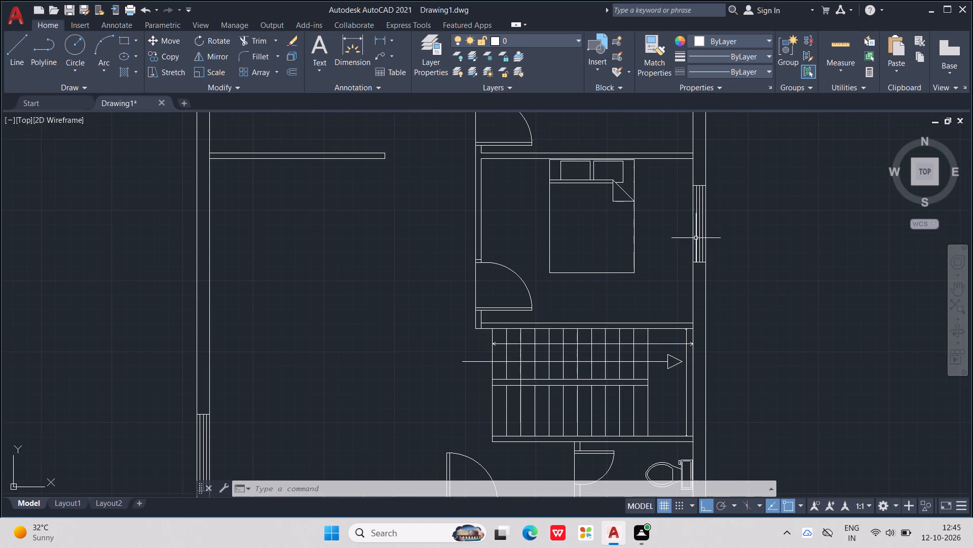
pyautogui.hotkey('ctrl', 'v')
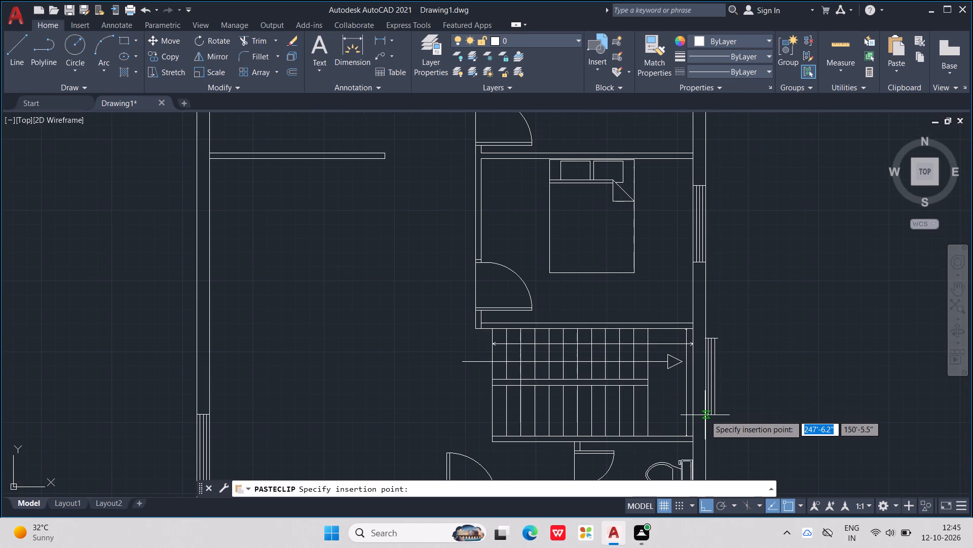
pyautogui.scroll(1, 705, 415)
pyautogui.click(686, 418)
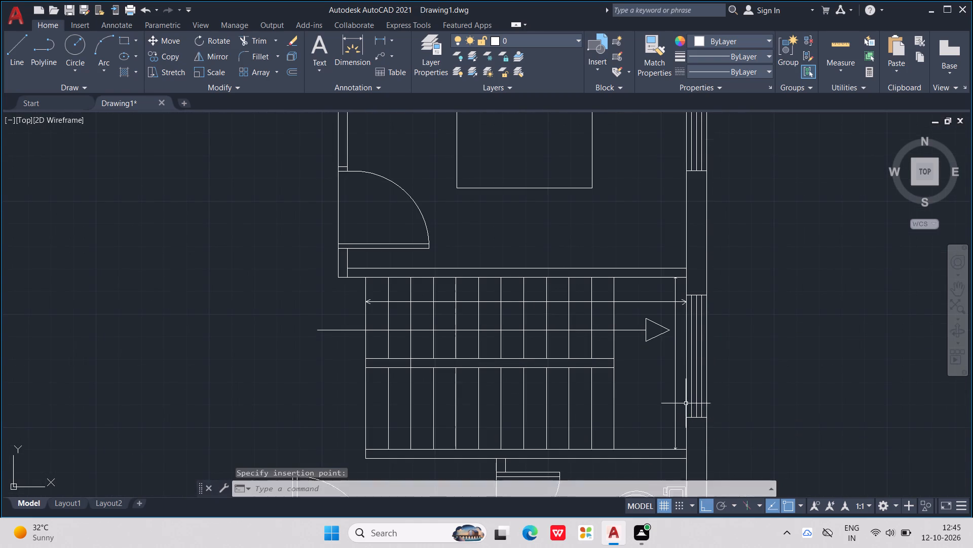
pyautogui.scroll(-4, 685, 399)
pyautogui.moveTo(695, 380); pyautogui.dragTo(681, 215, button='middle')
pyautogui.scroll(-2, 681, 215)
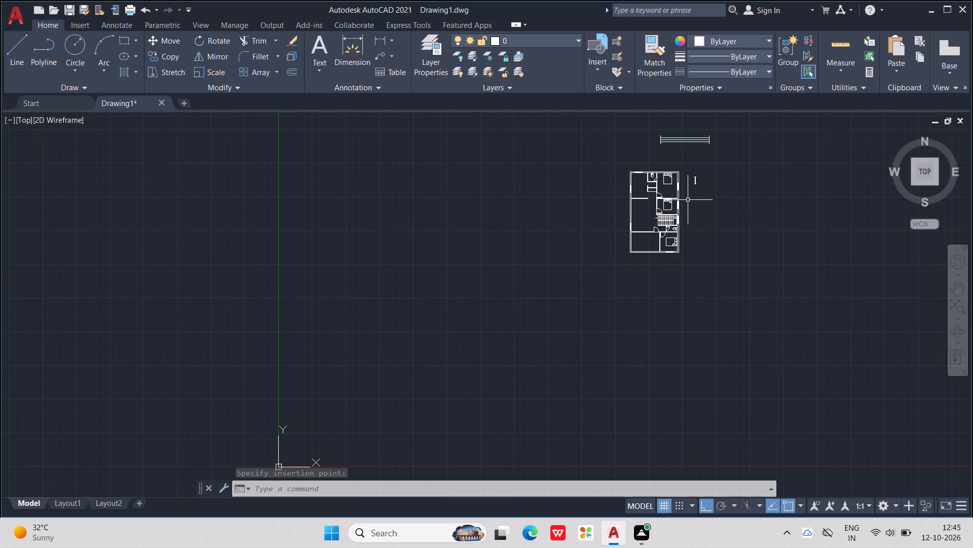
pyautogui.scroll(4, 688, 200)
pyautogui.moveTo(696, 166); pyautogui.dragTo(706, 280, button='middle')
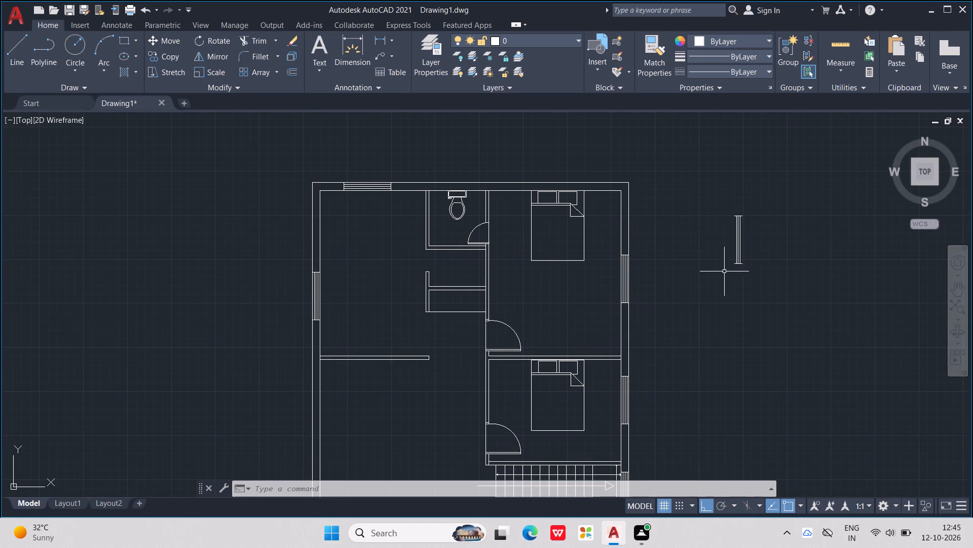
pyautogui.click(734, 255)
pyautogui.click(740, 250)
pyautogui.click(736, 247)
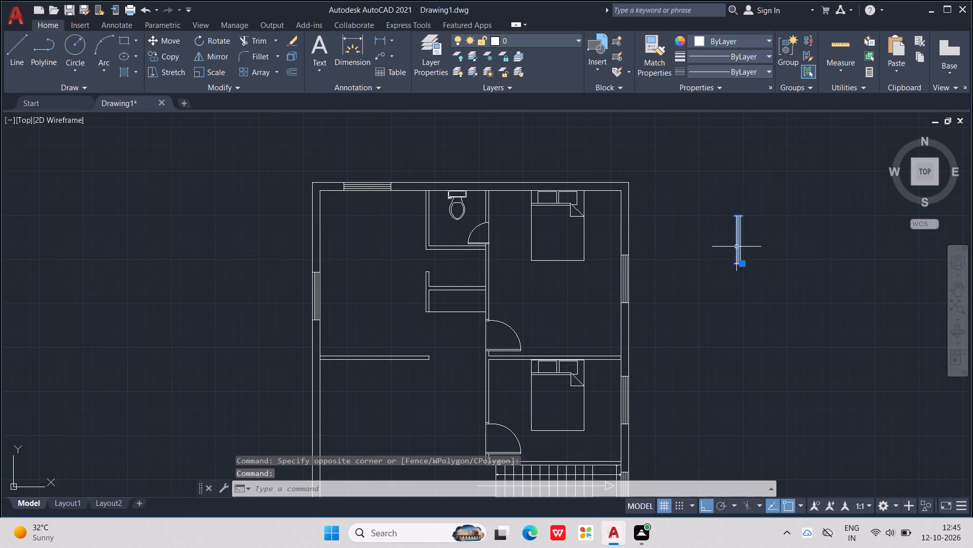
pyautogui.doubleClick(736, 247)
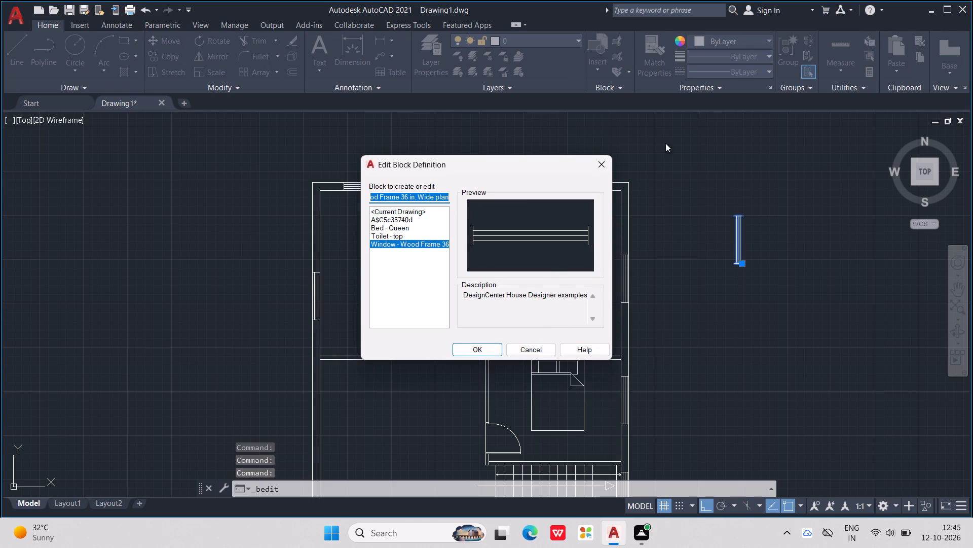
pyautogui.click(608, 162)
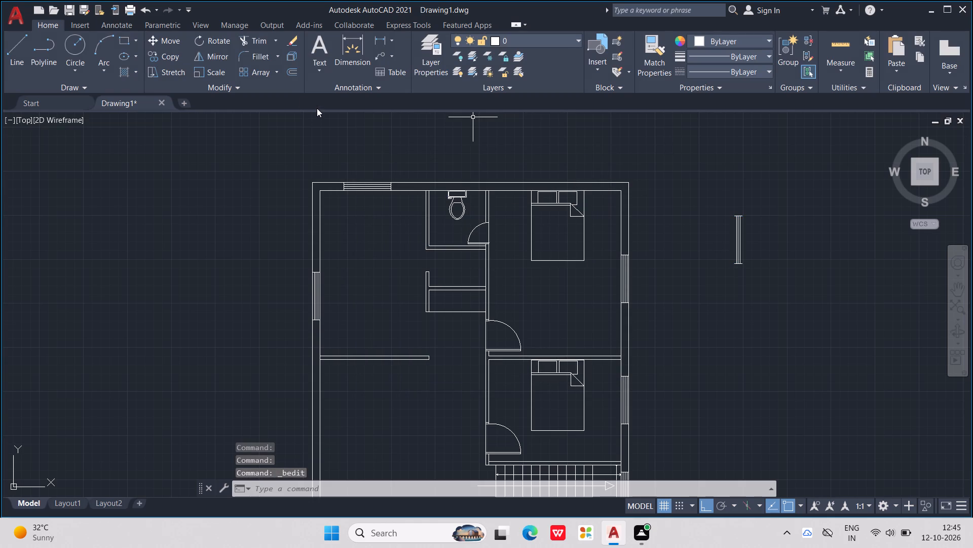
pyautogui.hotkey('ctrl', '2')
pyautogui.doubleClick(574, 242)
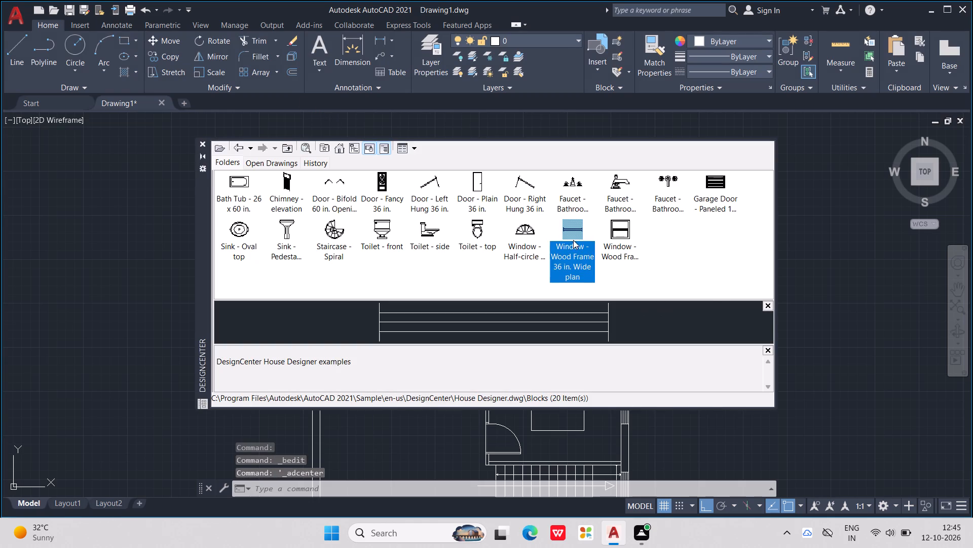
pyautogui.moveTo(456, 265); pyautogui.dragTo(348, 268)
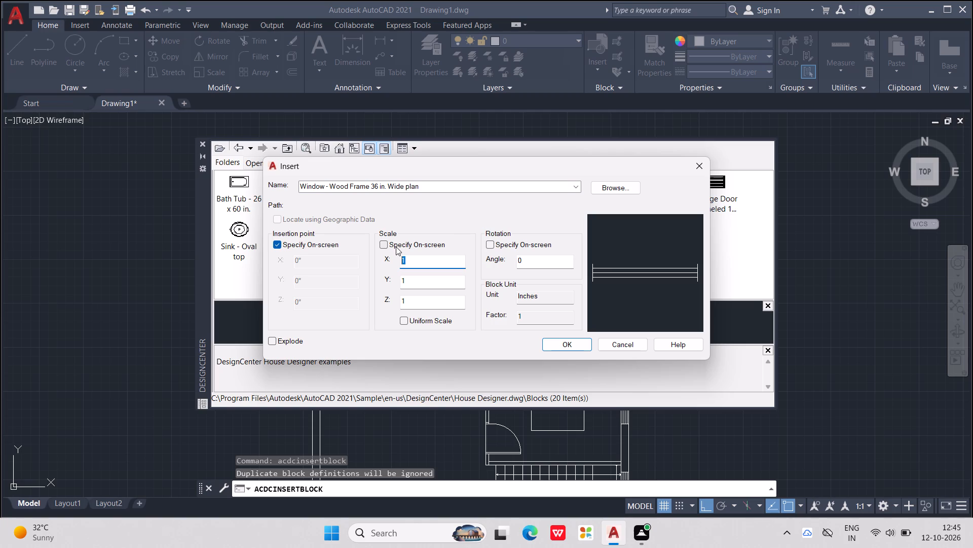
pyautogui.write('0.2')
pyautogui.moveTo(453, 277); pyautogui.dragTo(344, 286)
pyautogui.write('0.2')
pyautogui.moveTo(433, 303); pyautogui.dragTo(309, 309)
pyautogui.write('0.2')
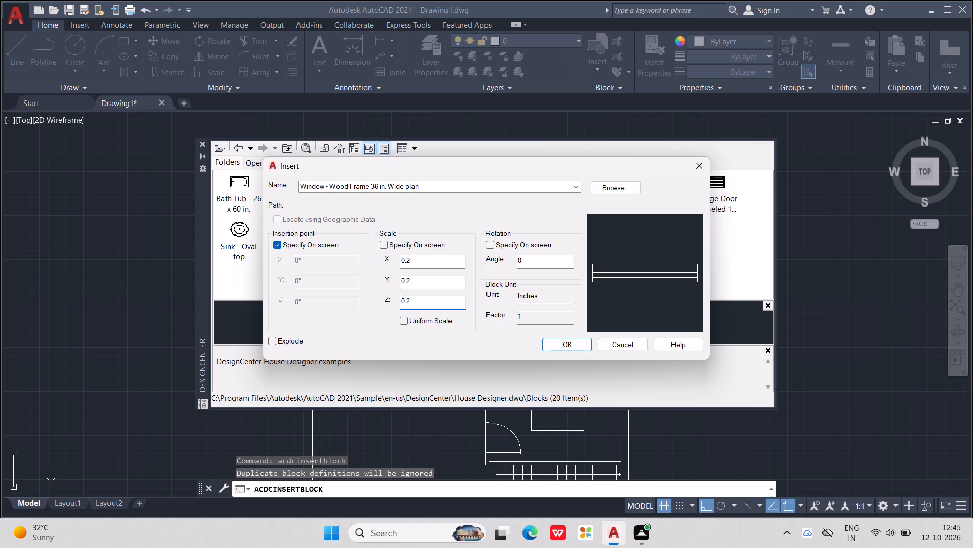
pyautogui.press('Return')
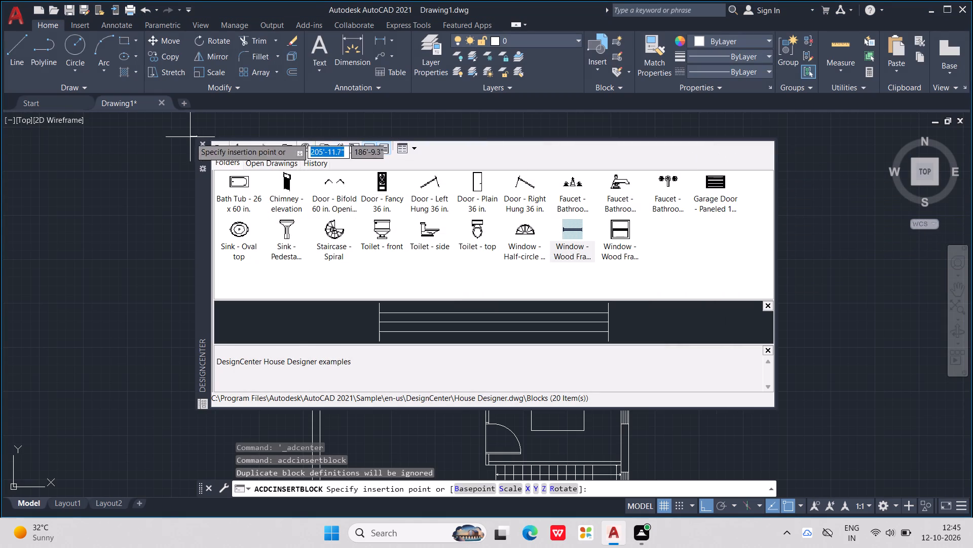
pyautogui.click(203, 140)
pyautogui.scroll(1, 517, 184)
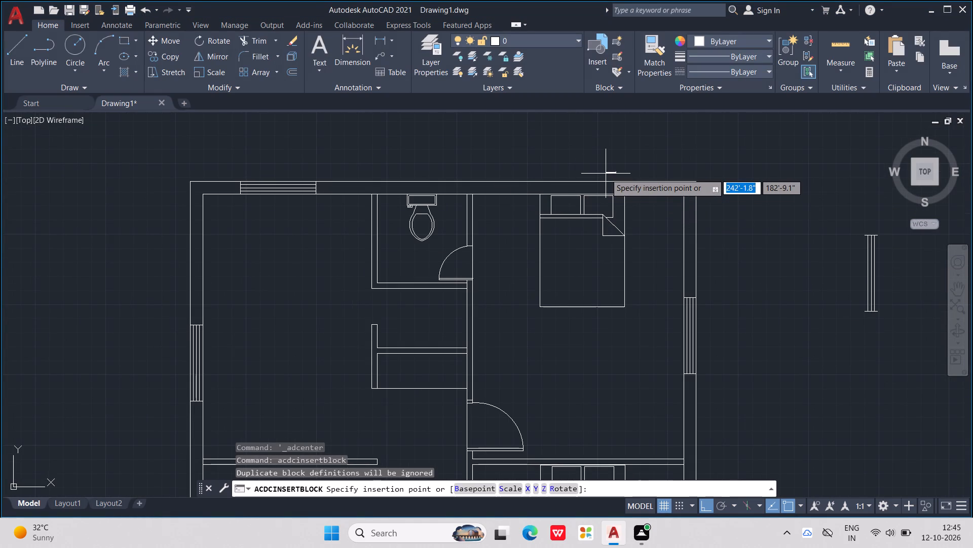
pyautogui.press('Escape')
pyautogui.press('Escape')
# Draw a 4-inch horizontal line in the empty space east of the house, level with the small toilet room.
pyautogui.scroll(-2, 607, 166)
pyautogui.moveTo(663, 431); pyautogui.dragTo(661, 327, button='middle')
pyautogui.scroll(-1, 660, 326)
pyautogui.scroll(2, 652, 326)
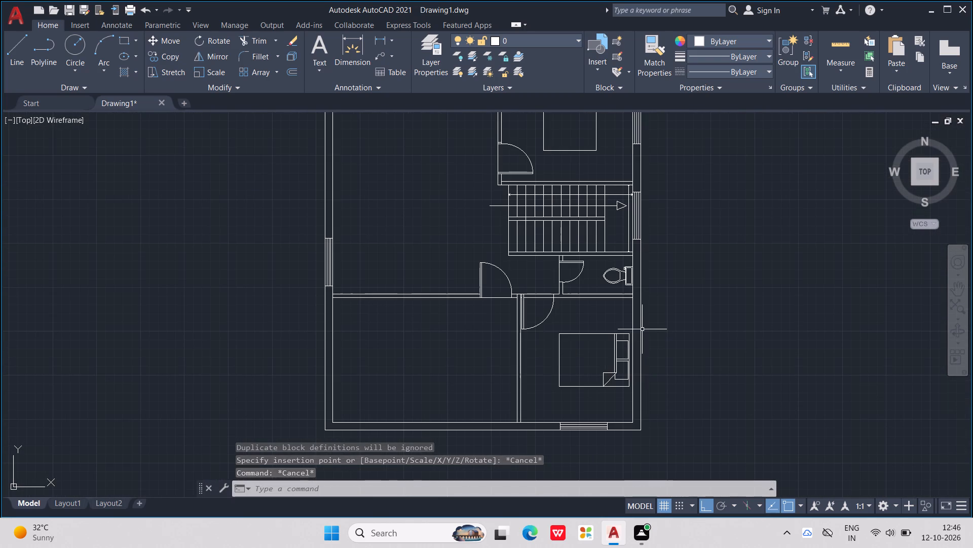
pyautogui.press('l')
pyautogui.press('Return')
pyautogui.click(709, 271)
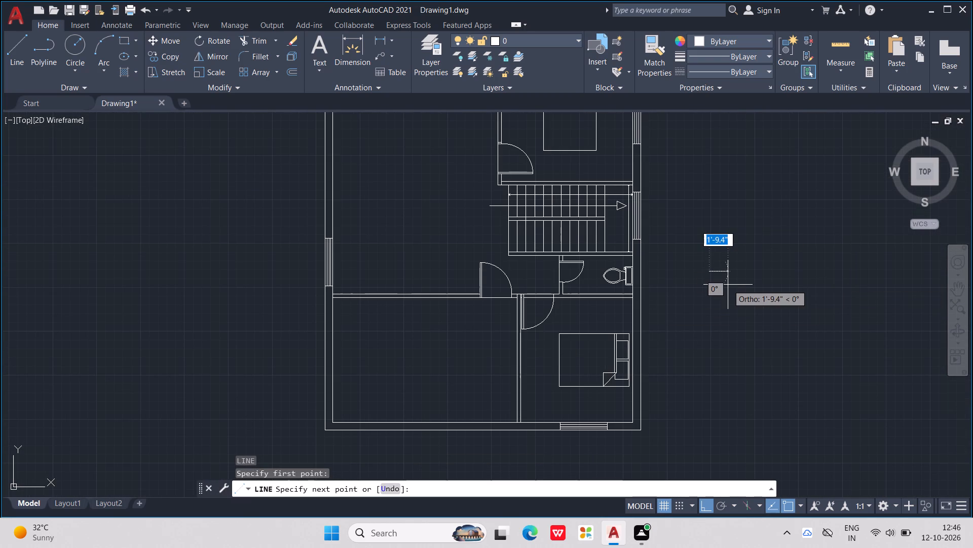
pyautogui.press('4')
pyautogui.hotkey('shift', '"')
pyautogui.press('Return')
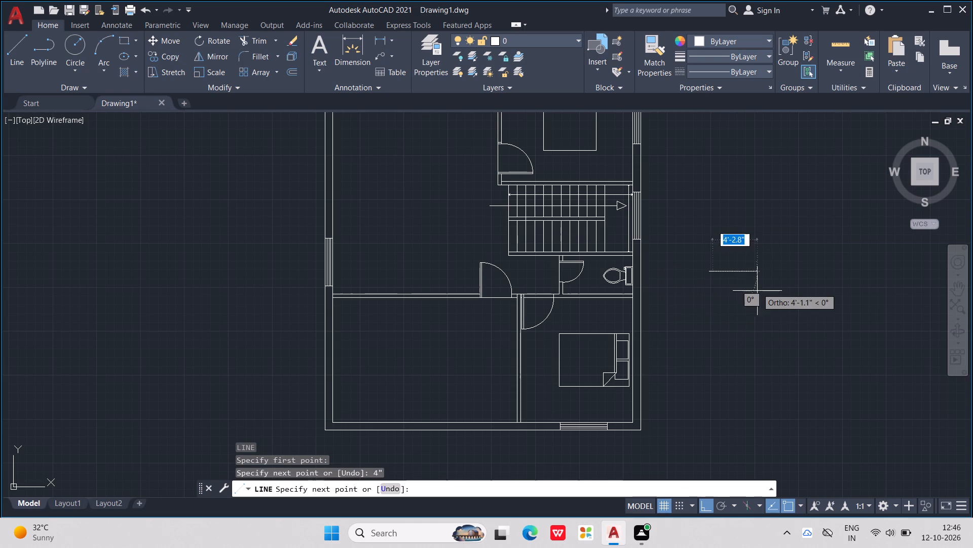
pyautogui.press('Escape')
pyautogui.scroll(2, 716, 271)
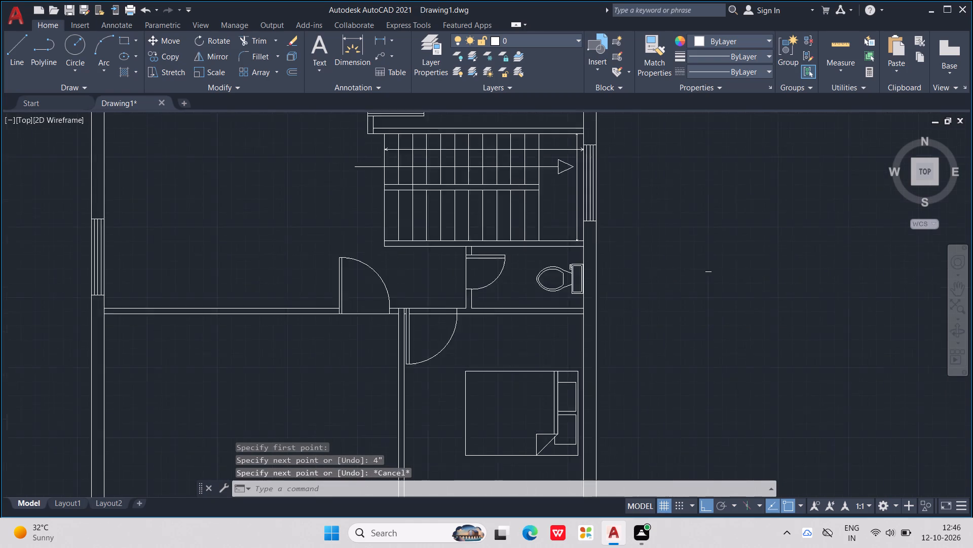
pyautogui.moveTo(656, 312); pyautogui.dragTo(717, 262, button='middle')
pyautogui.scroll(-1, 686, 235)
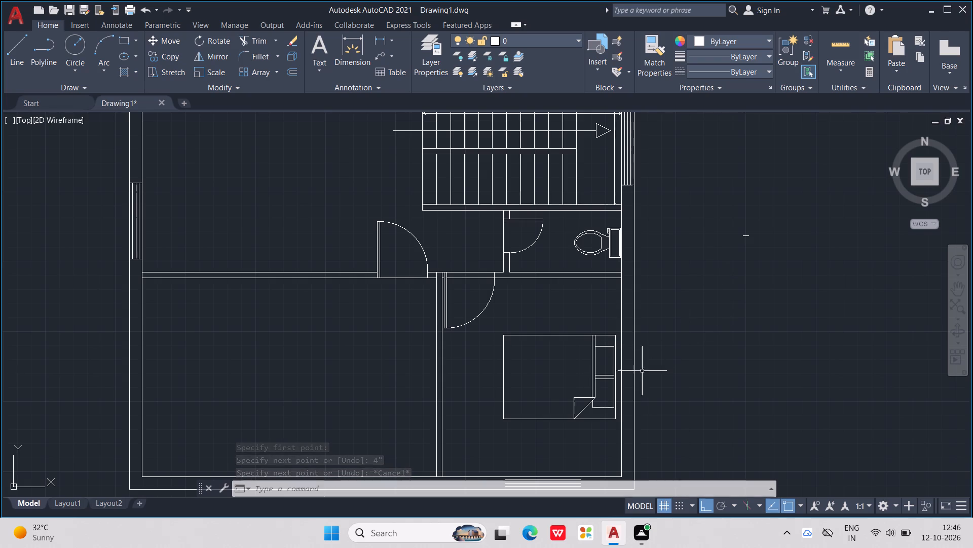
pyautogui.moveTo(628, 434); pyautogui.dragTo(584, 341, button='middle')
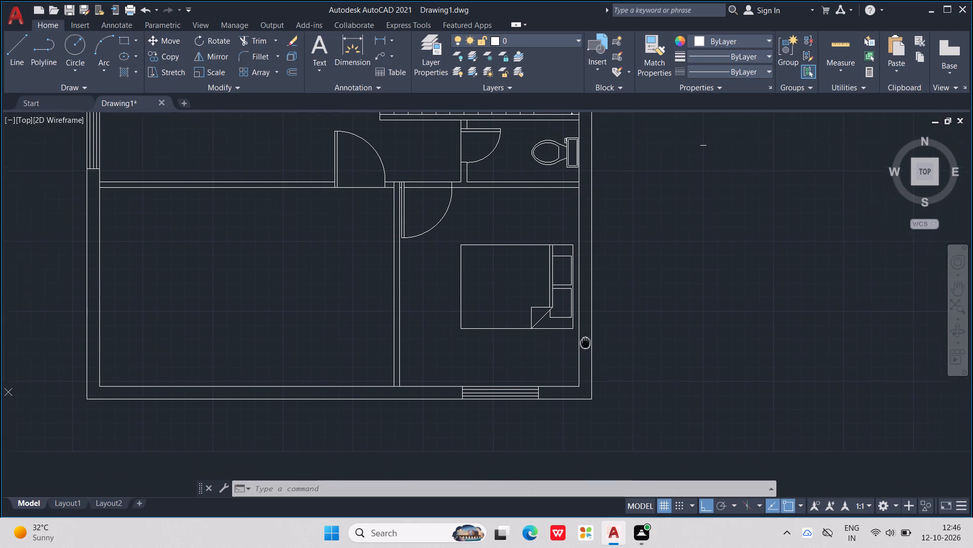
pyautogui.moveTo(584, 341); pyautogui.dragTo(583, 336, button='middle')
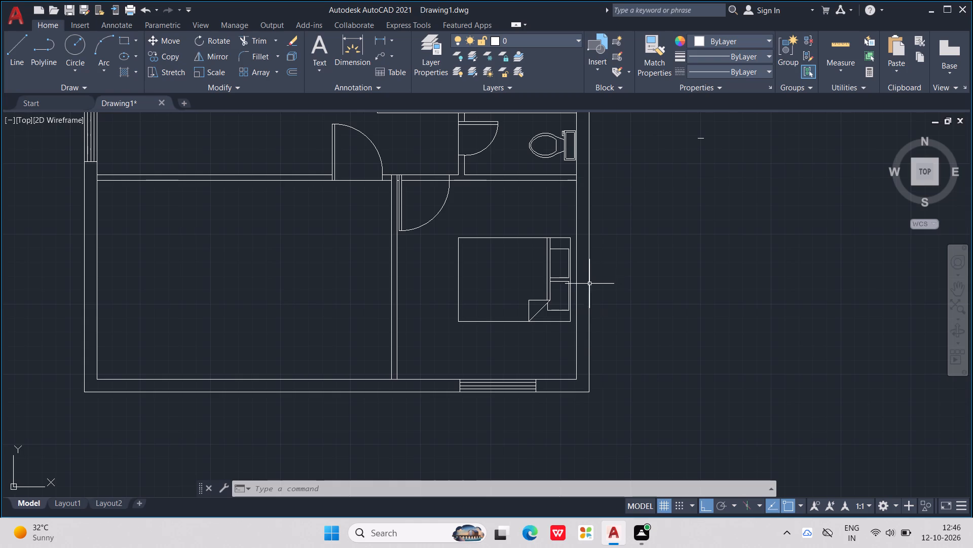
# Erase the two spare window blocks outside the plan: the large horizontal one to the north and the vertical one to the east.
pyautogui.scroll(-3, 578, 279)
pyautogui.moveTo(577, 289); pyautogui.dragTo(567, 378, button='middle')
pyautogui.scroll(-1, 567, 378)
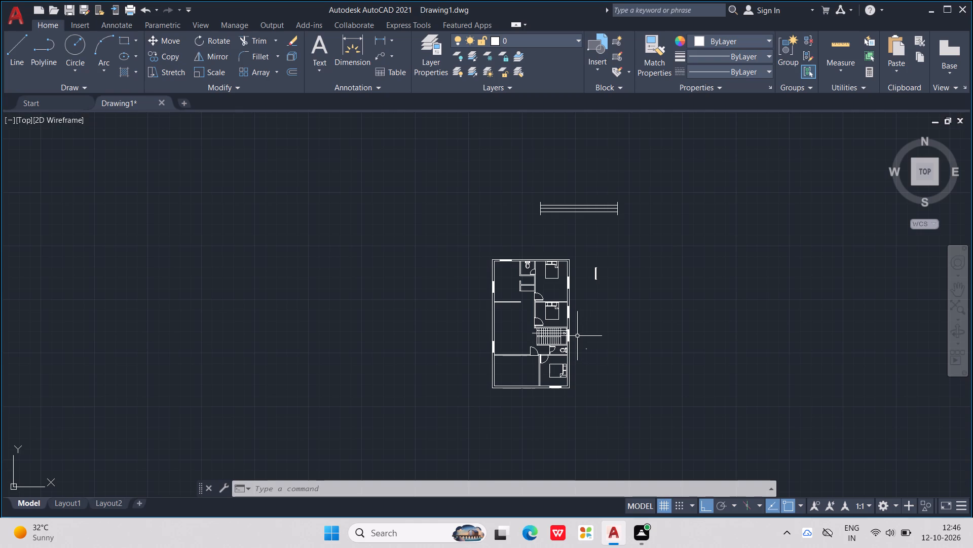
pyautogui.scroll(2, 647, 260)
pyautogui.scroll(-1, 547, 203)
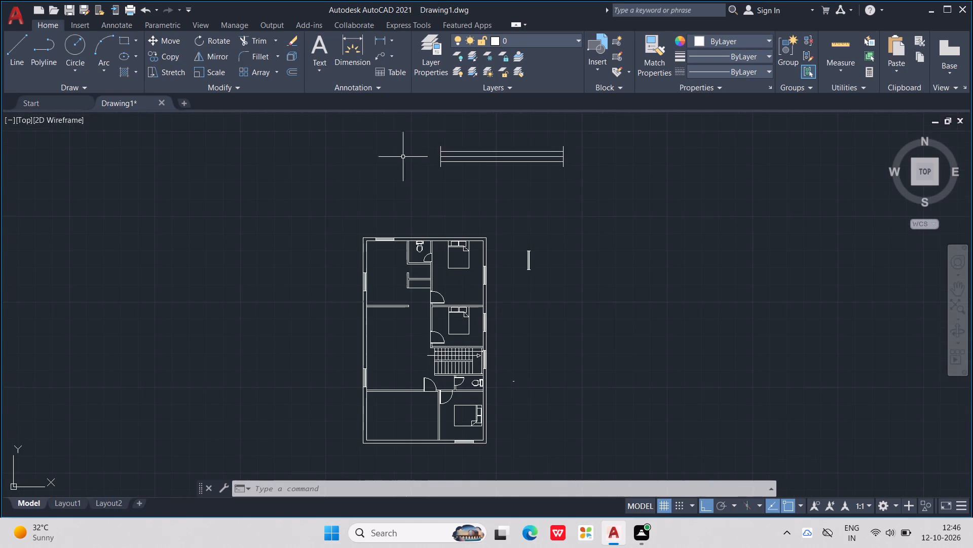
pyautogui.moveTo(364, 139); pyautogui.dragTo(601, 307)
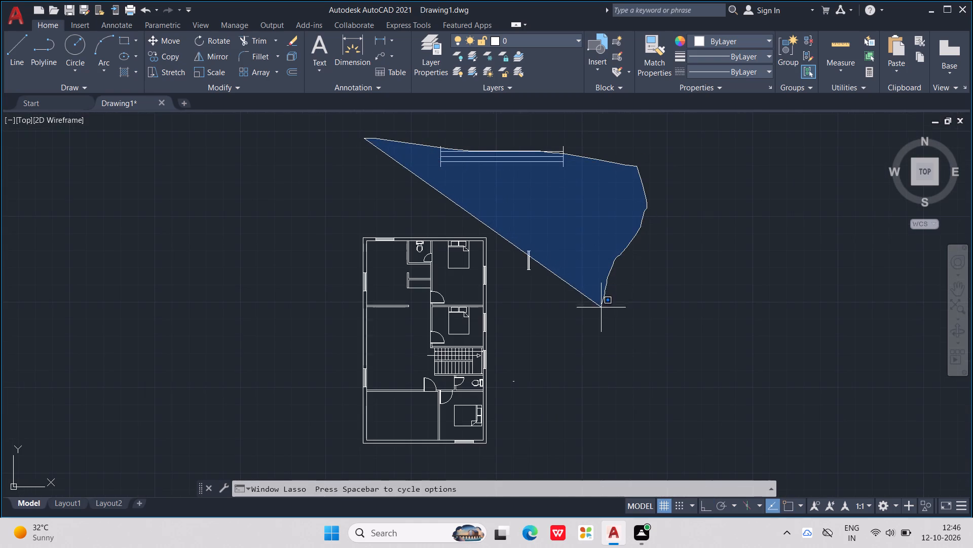
pyautogui.moveTo(601, 307); pyautogui.dragTo(598, 319)
pyautogui.click(558, 152)
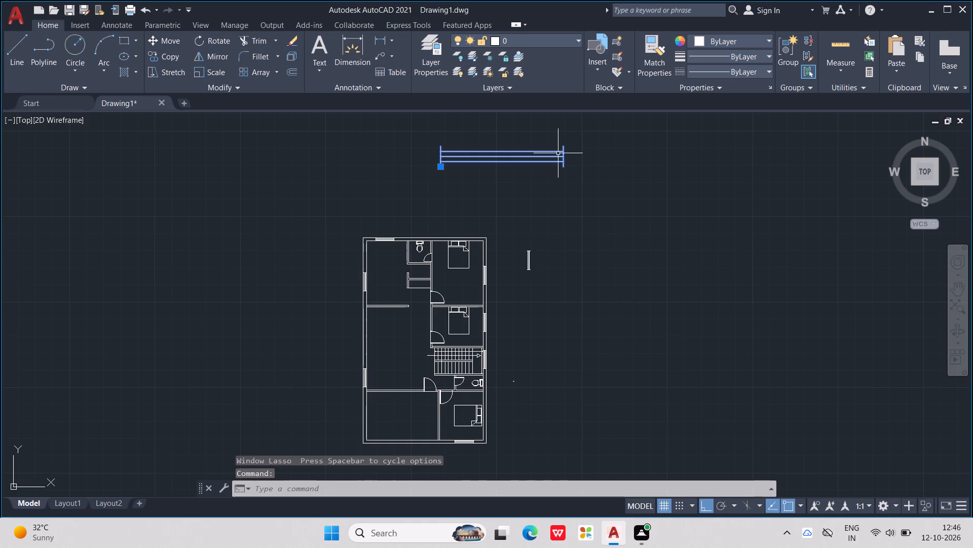
pyautogui.press('Delete')
pyautogui.moveTo(526, 290); pyautogui.dragTo(524, 259)
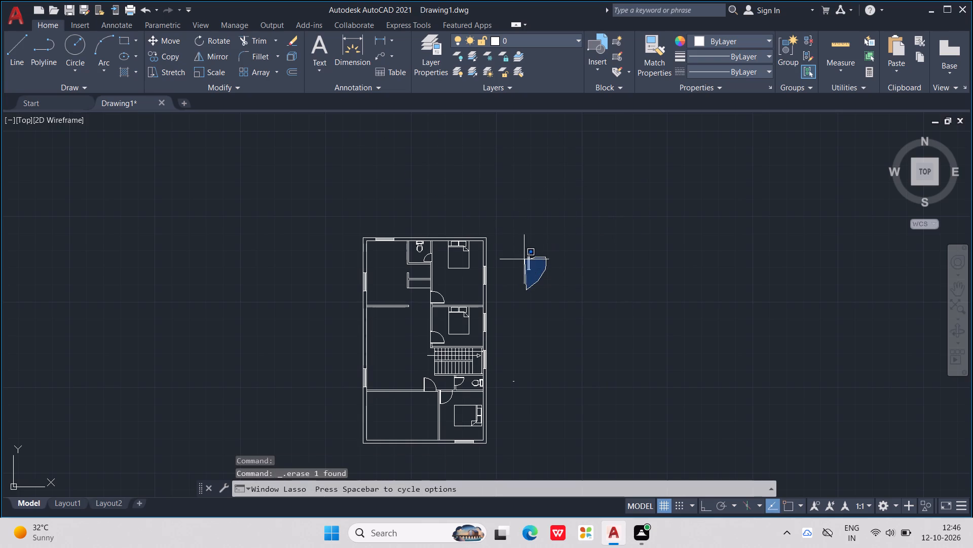
pyautogui.moveTo(524, 259); pyautogui.dragTo(522, 250)
pyautogui.click(541, 258)
pyautogui.click(522, 262)
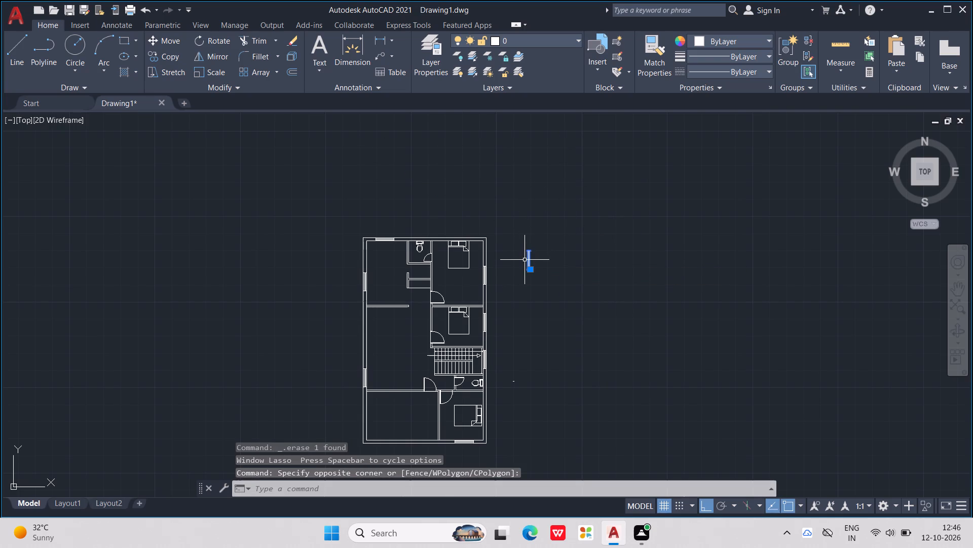
pyautogui.press('Delete')
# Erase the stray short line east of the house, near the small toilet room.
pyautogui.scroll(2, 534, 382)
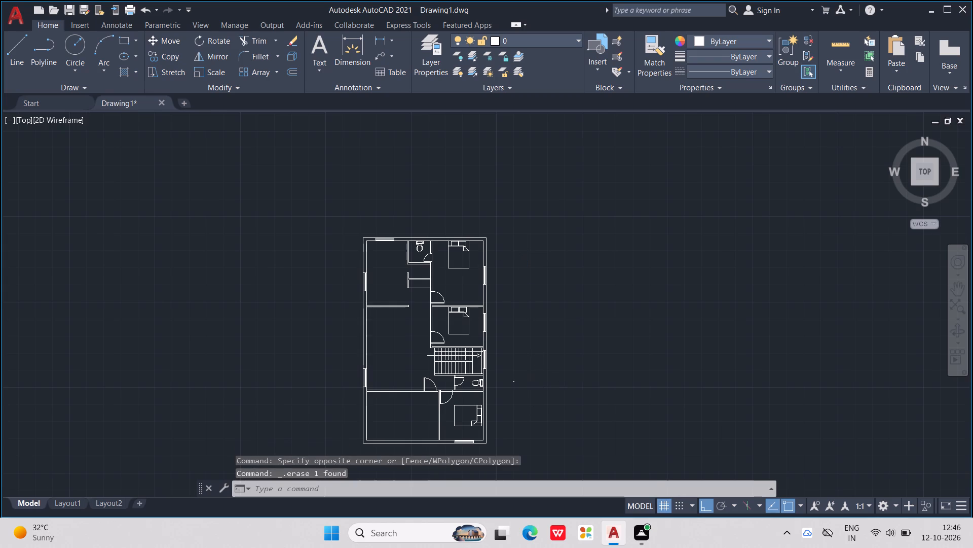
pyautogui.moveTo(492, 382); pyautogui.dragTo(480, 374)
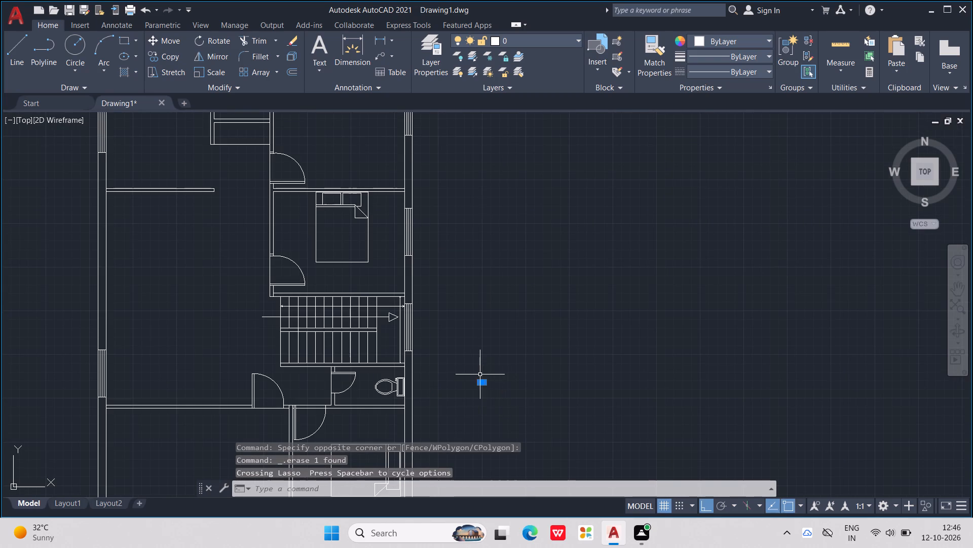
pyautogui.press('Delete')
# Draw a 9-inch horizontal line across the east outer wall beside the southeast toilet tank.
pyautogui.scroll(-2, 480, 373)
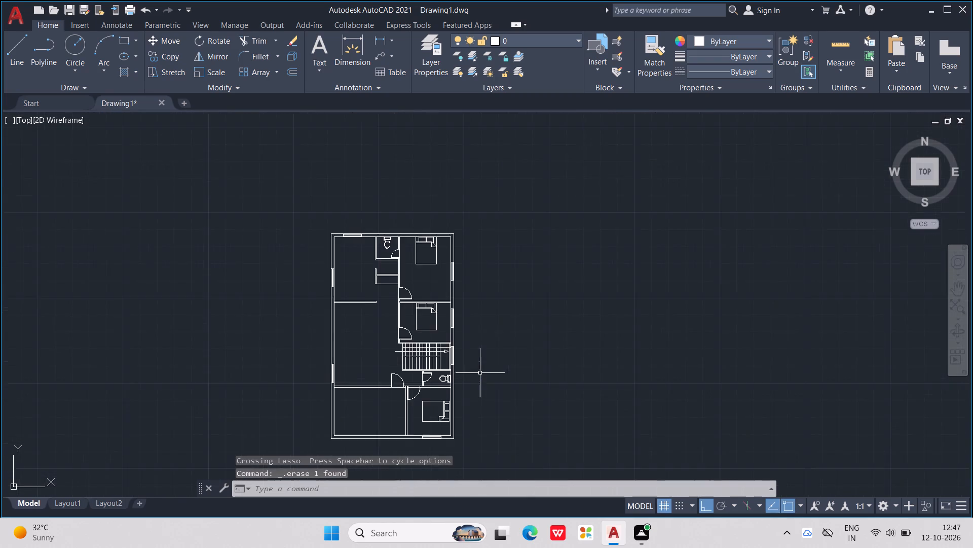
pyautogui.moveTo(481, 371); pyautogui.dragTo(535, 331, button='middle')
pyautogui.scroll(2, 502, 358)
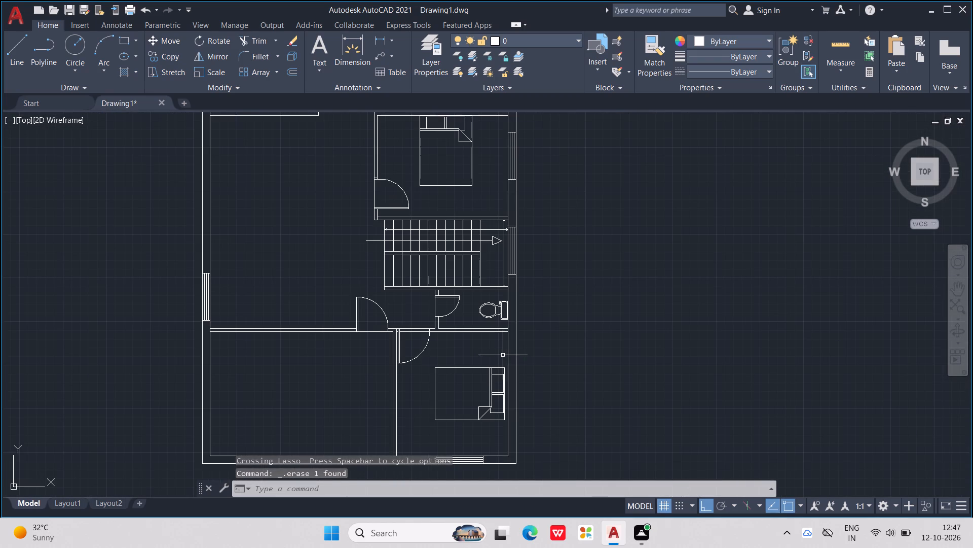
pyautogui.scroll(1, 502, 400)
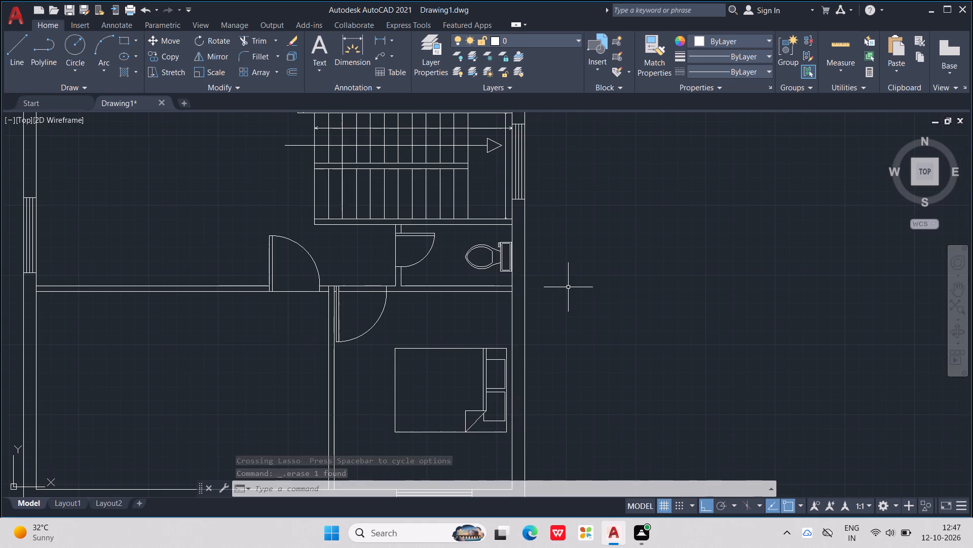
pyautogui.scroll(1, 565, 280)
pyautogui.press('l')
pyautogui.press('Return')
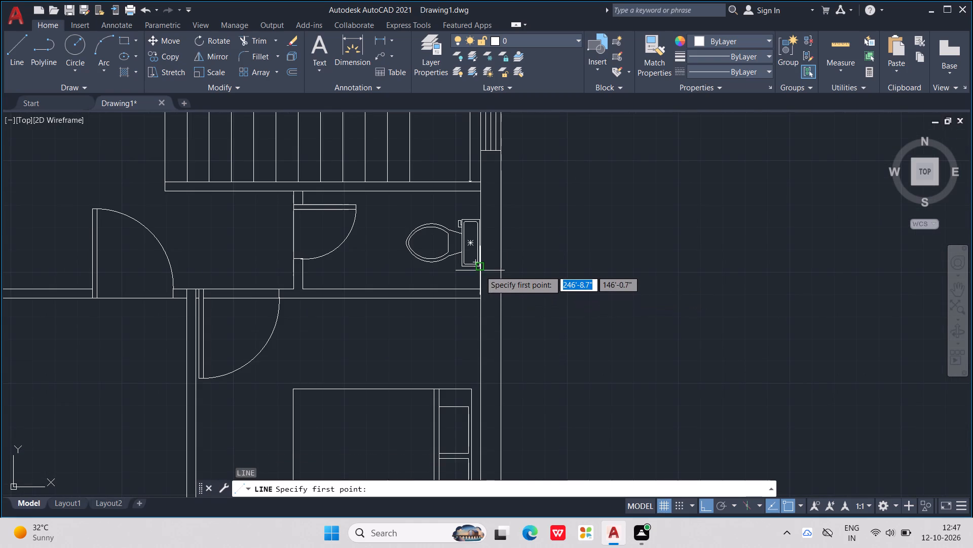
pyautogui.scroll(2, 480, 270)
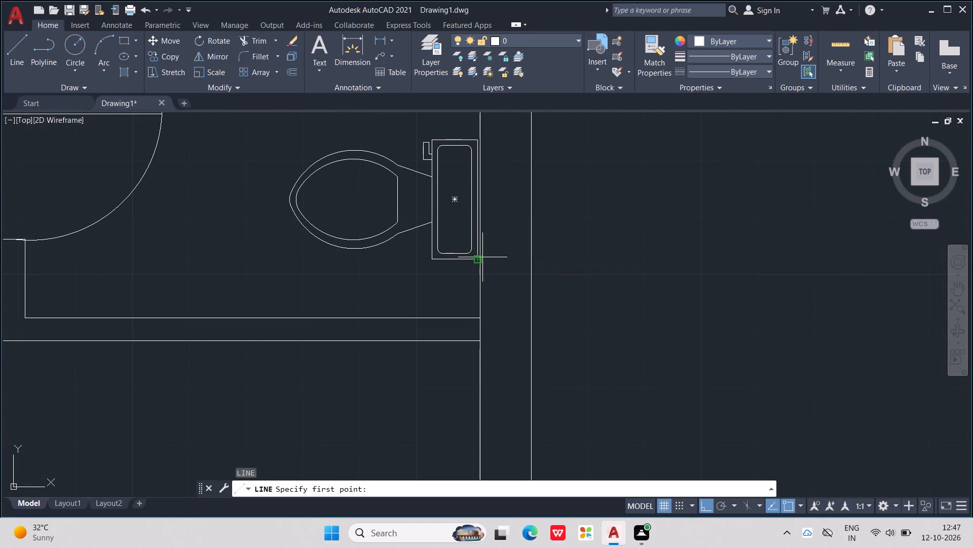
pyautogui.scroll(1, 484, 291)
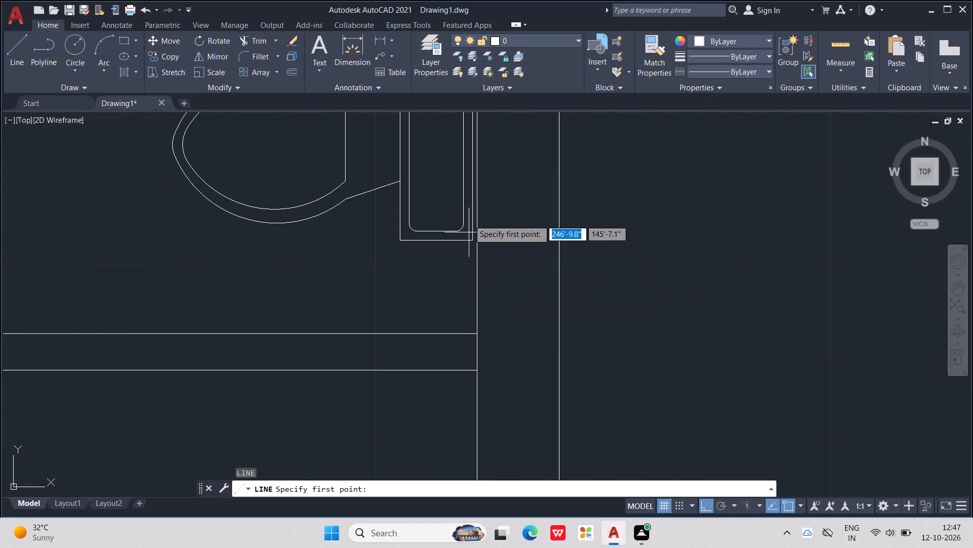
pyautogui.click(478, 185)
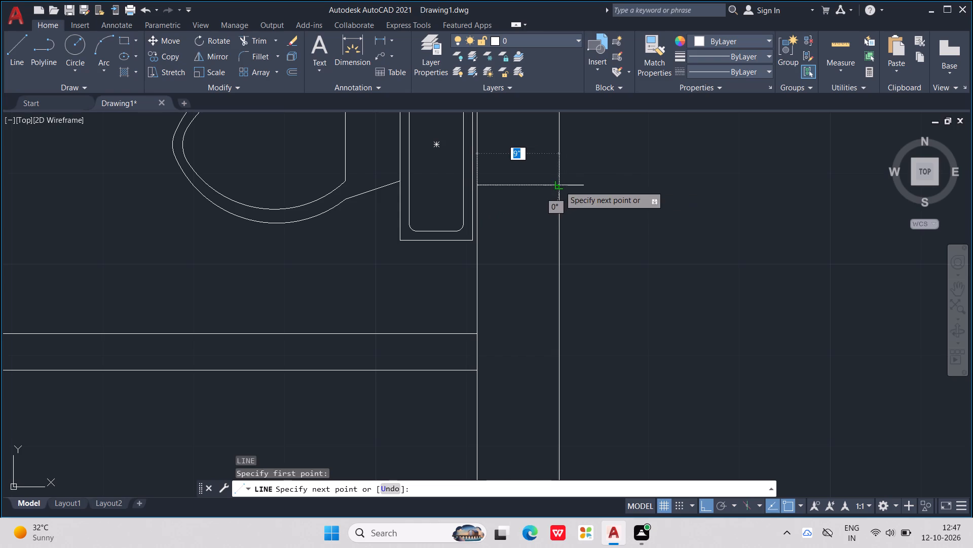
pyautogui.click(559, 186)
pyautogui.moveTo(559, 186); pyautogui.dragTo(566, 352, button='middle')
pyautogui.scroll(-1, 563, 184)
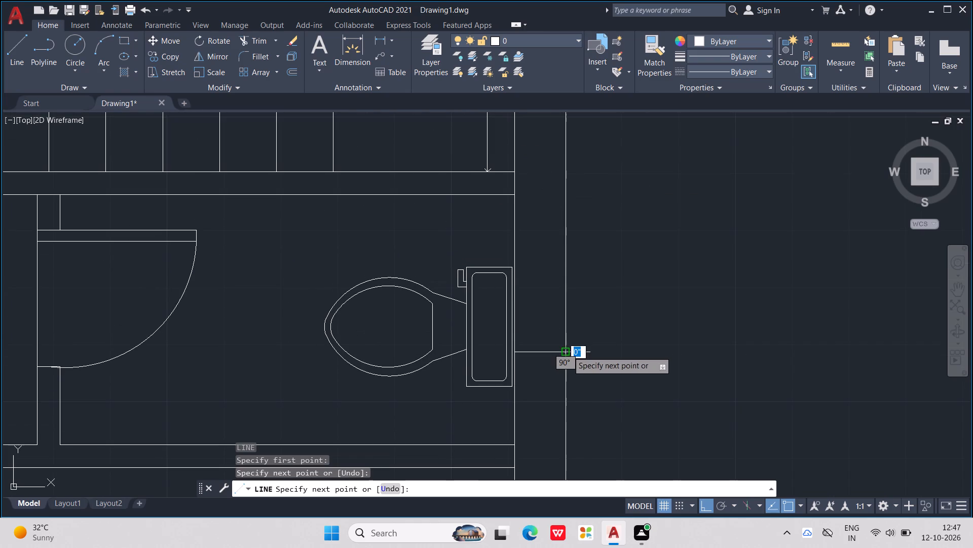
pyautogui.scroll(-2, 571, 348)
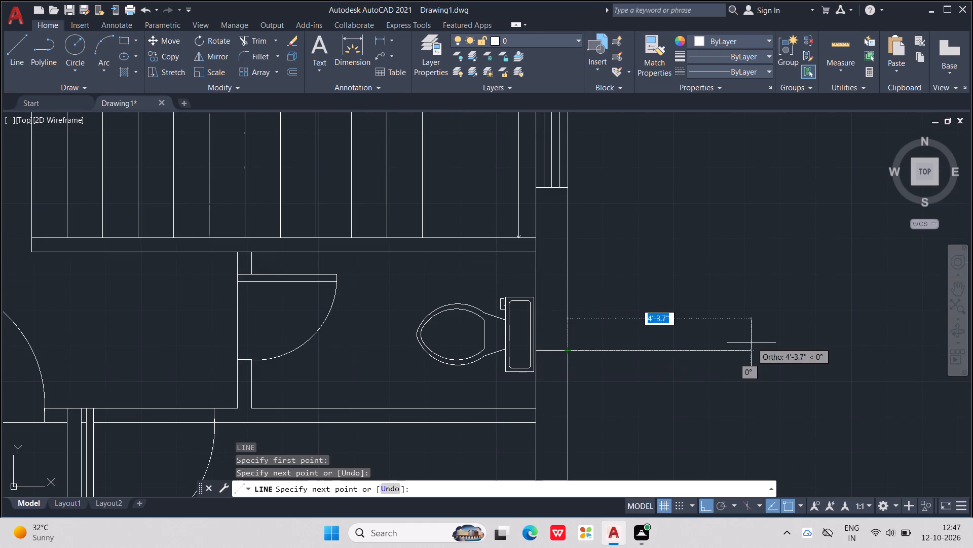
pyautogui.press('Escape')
# Draw a horizontal line from the toilet tank's southeast corner across the east wall to its outer line.
pyautogui.press('k')
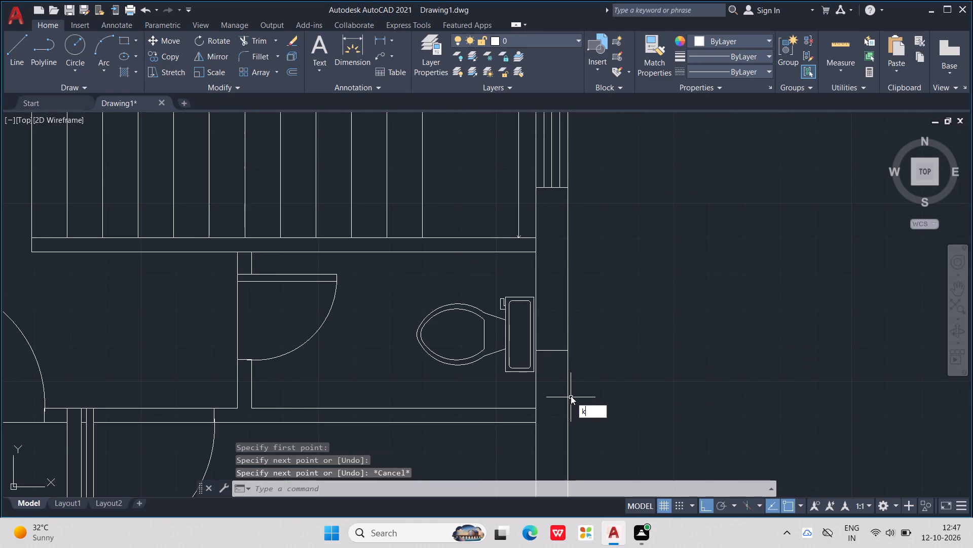
pyautogui.press('Escape')
pyautogui.press('l')
pyautogui.press('Return')
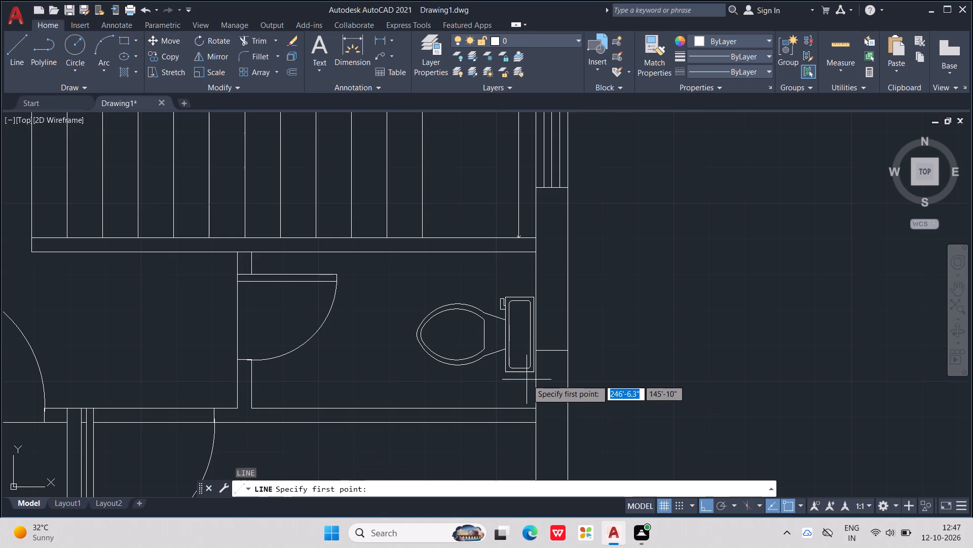
pyautogui.click(535, 372)
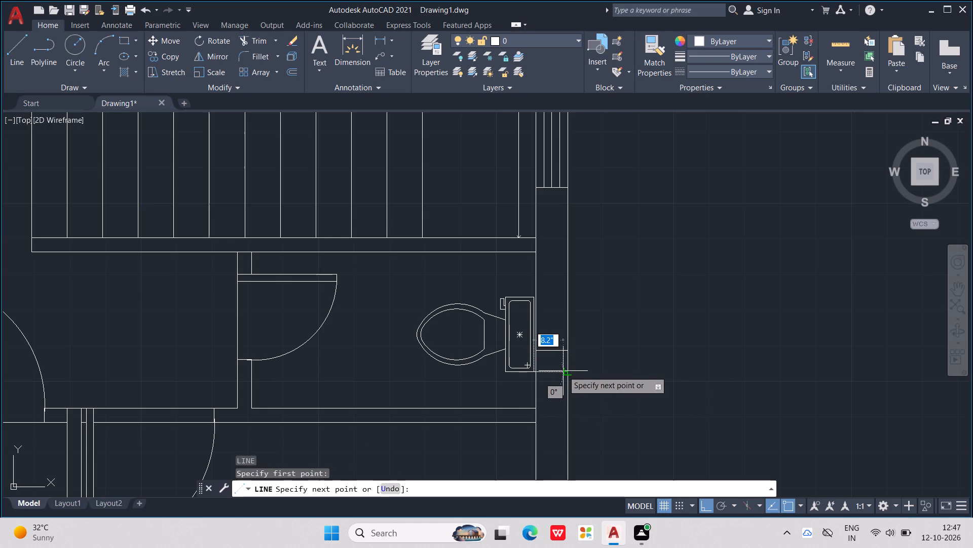
pyautogui.click(566, 372)
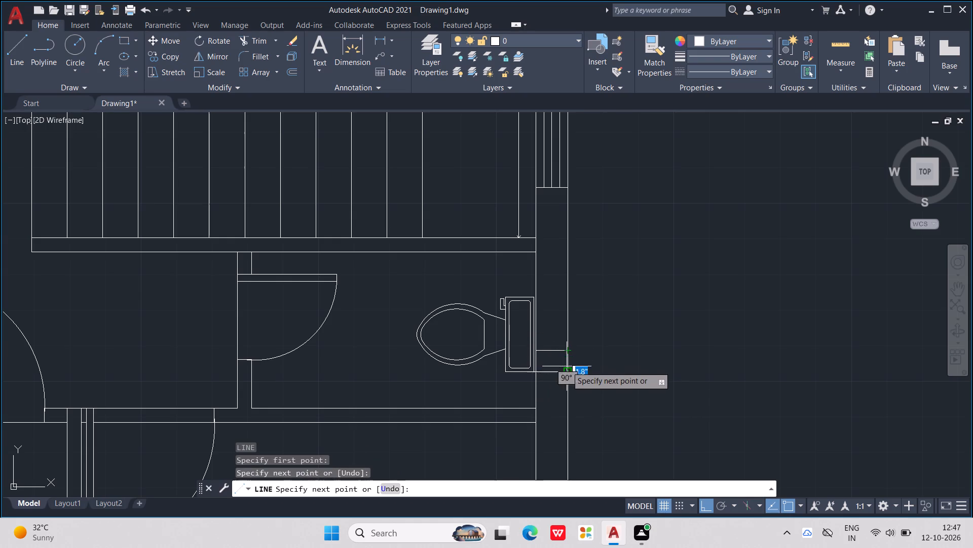
pyautogui.press('Escape')
pyautogui.press('Escape')
pyautogui.press('Escape')
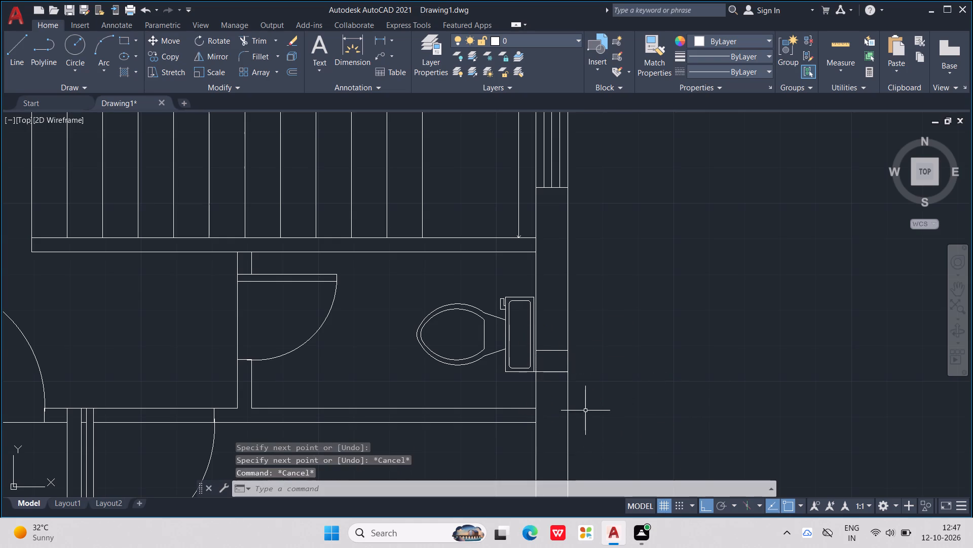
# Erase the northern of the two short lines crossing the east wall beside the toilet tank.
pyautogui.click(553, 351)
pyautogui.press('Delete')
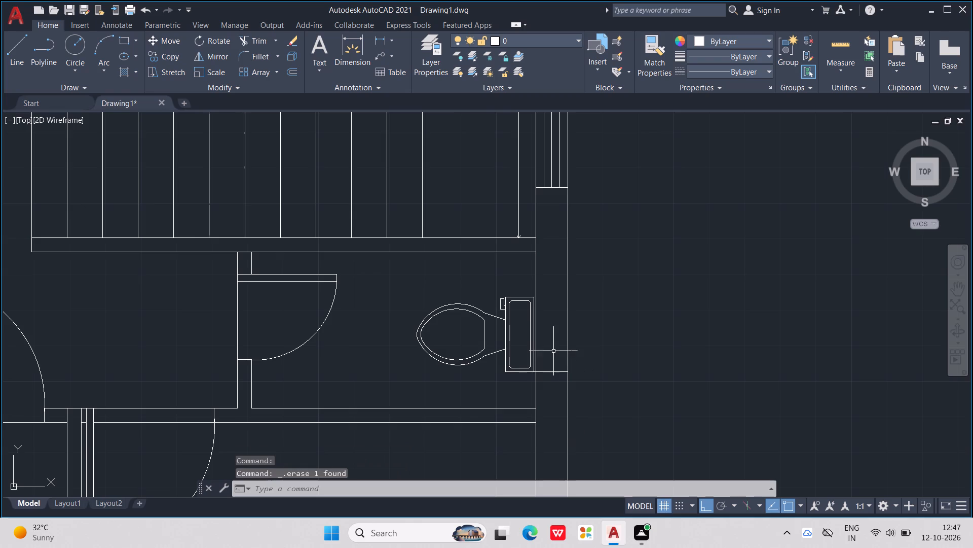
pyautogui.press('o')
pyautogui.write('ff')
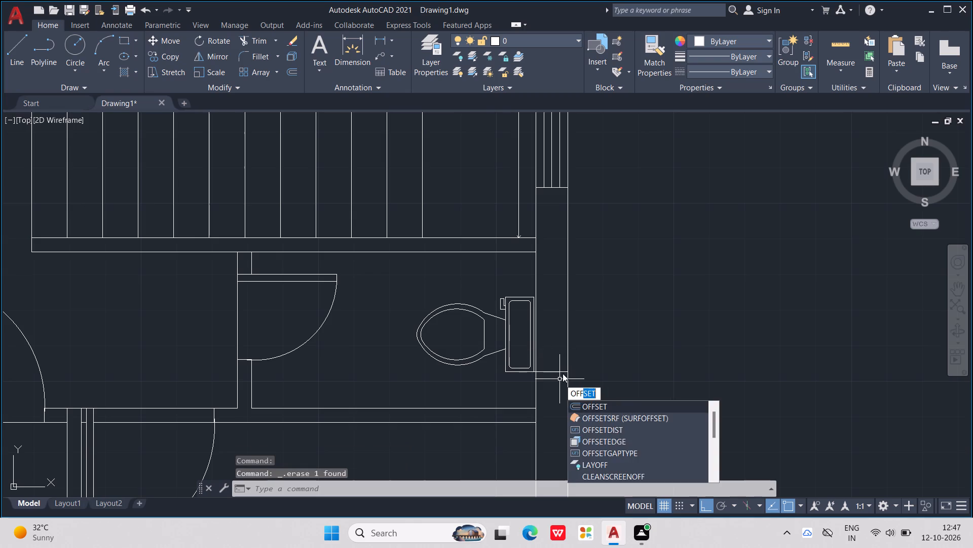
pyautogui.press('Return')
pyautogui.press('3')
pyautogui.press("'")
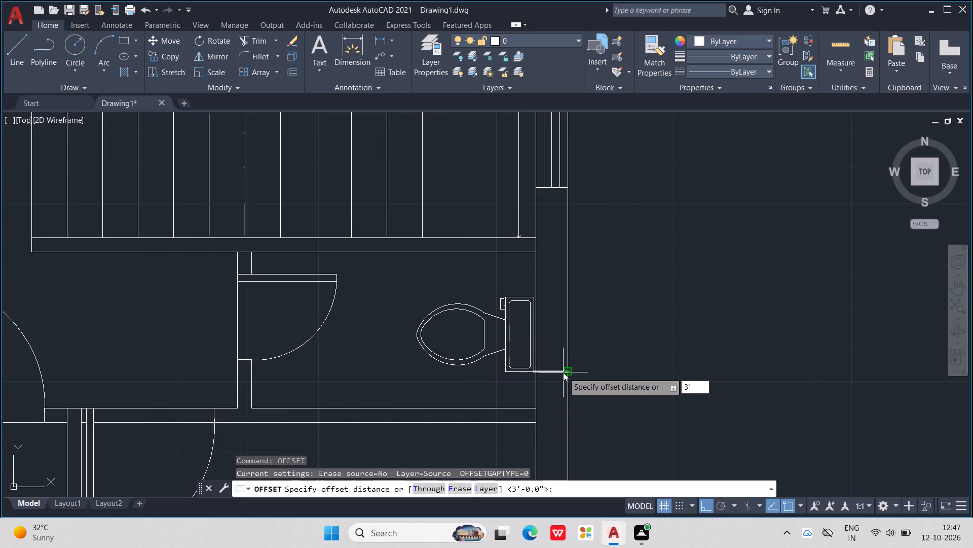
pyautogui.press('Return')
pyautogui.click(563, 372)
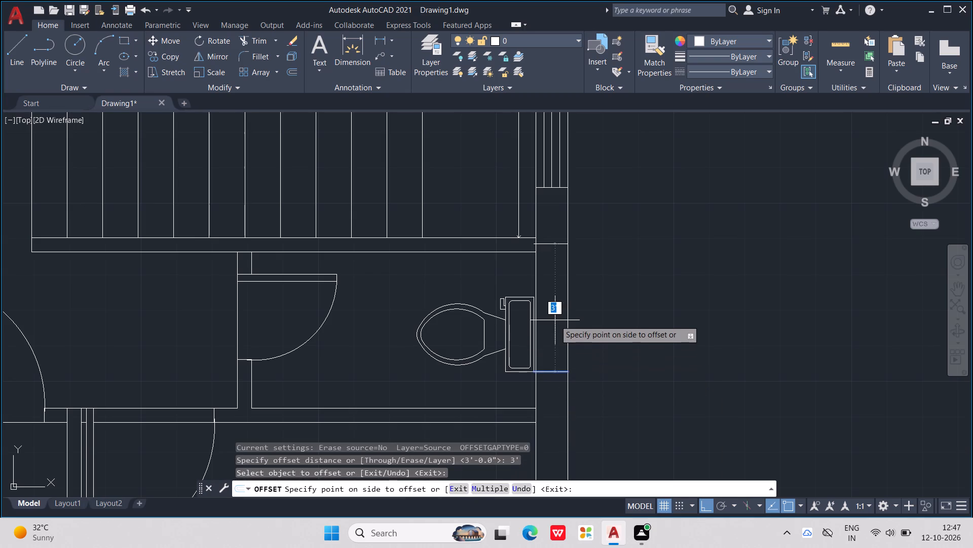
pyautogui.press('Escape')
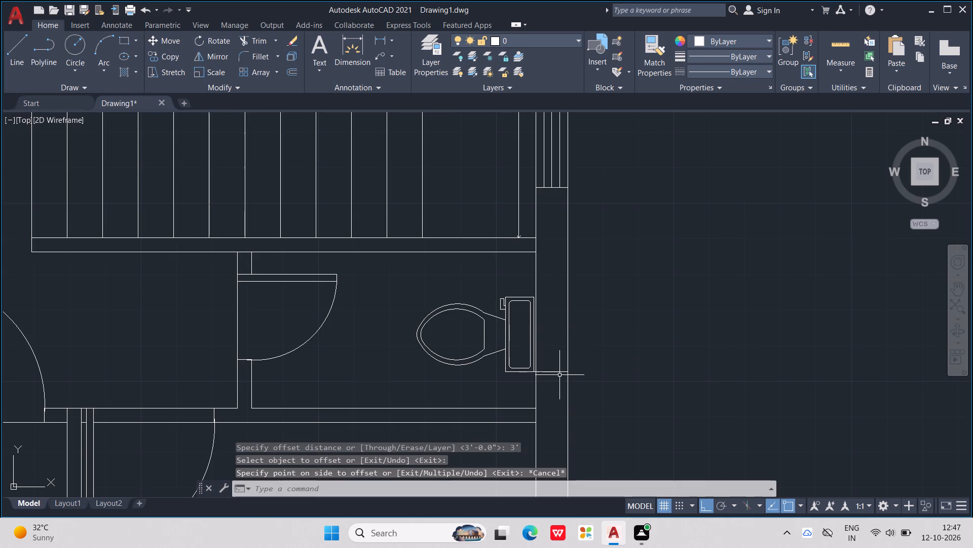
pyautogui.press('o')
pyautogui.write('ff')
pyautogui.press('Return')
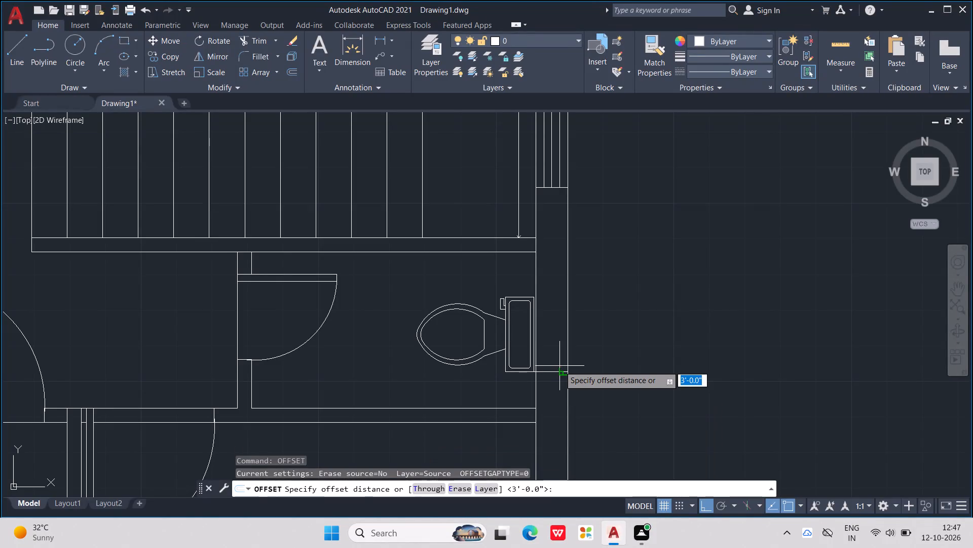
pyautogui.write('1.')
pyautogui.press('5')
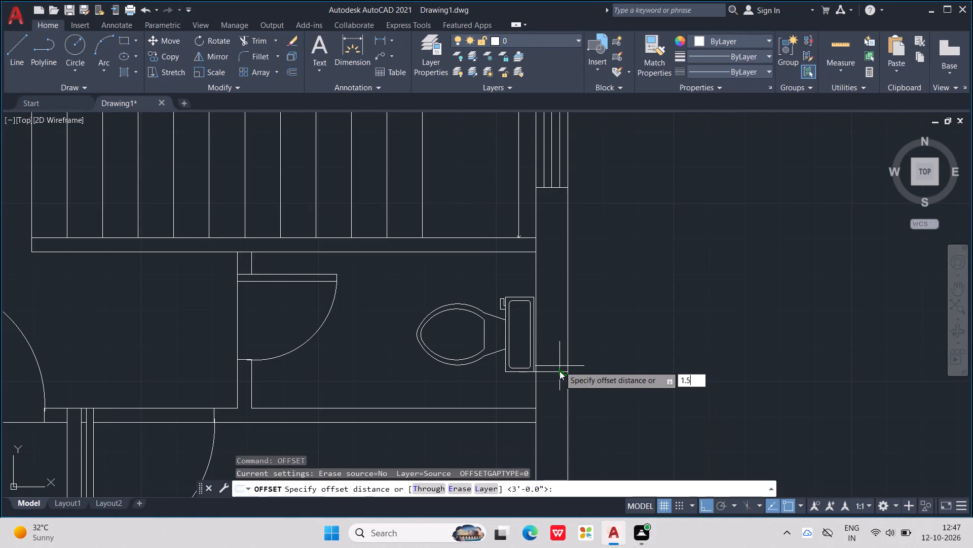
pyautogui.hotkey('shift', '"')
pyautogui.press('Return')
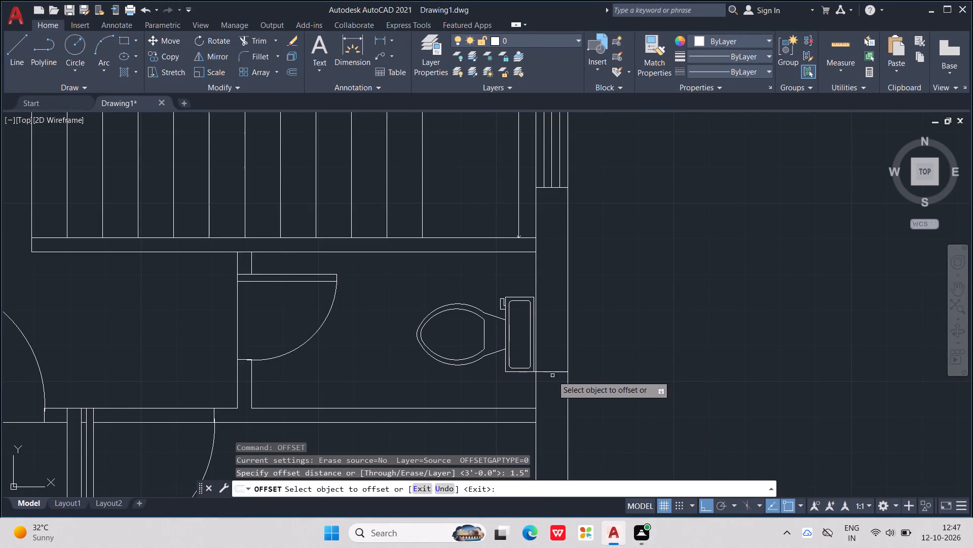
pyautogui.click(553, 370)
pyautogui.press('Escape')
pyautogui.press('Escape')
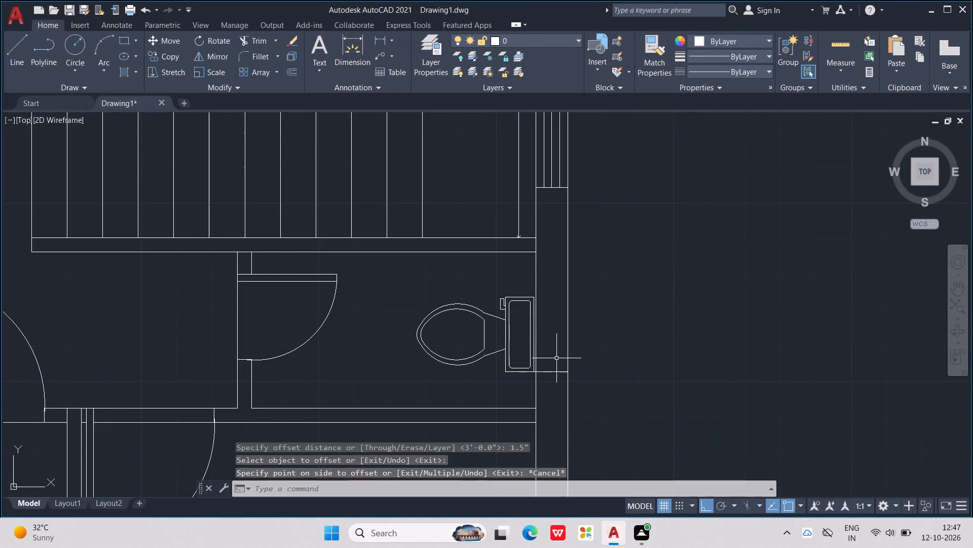
# Offset the short line crossing the east wall at the tank's corner 1'5" northward.
pyautogui.write('off')
pyautogui.press('Return')
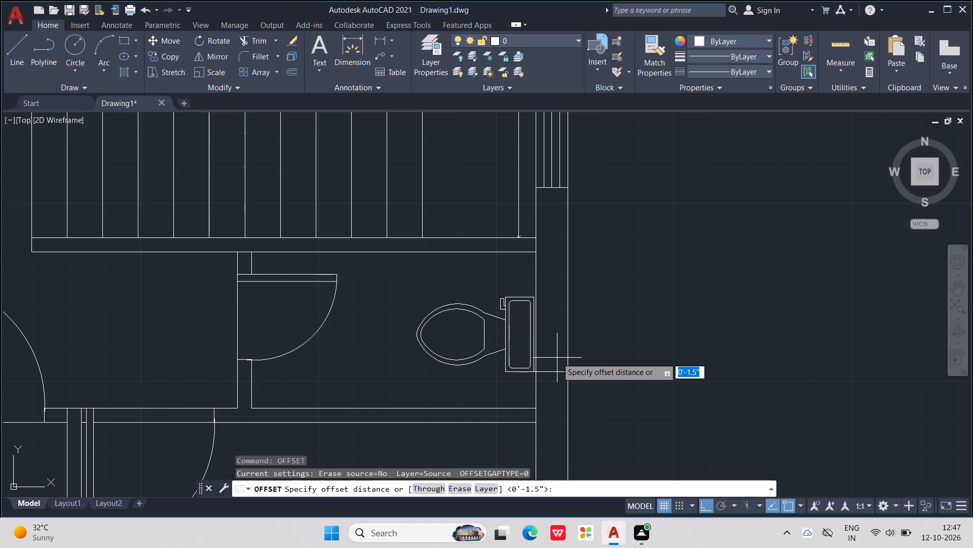
pyautogui.write("1'")
pyautogui.write("5'")
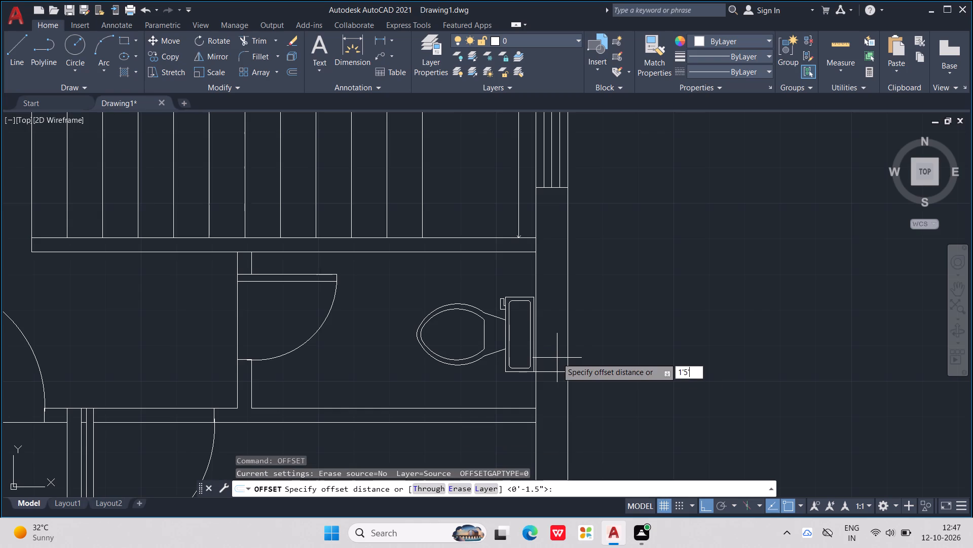
pyautogui.press('BackSpace')
pyautogui.hotkey('shift', '"')
pyautogui.press('Return')
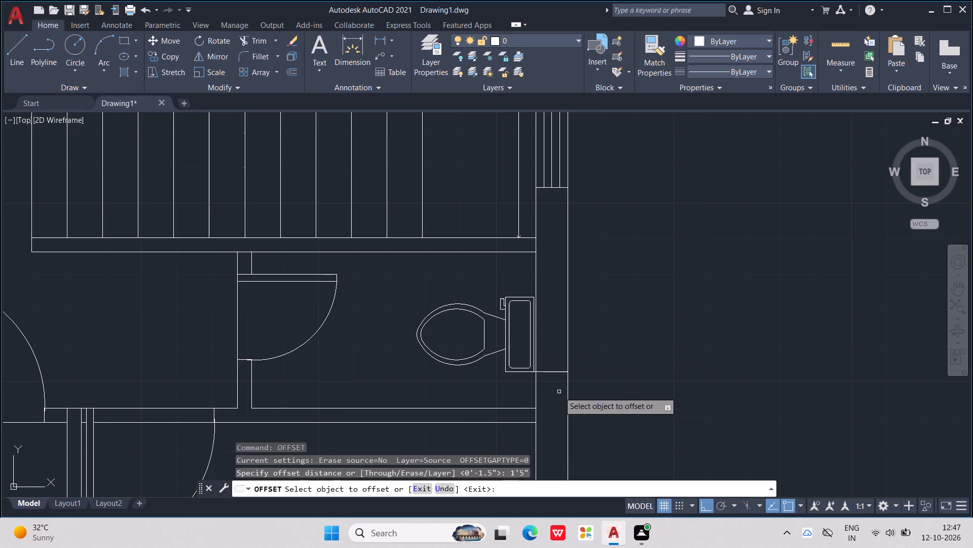
pyautogui.click(556, 372)
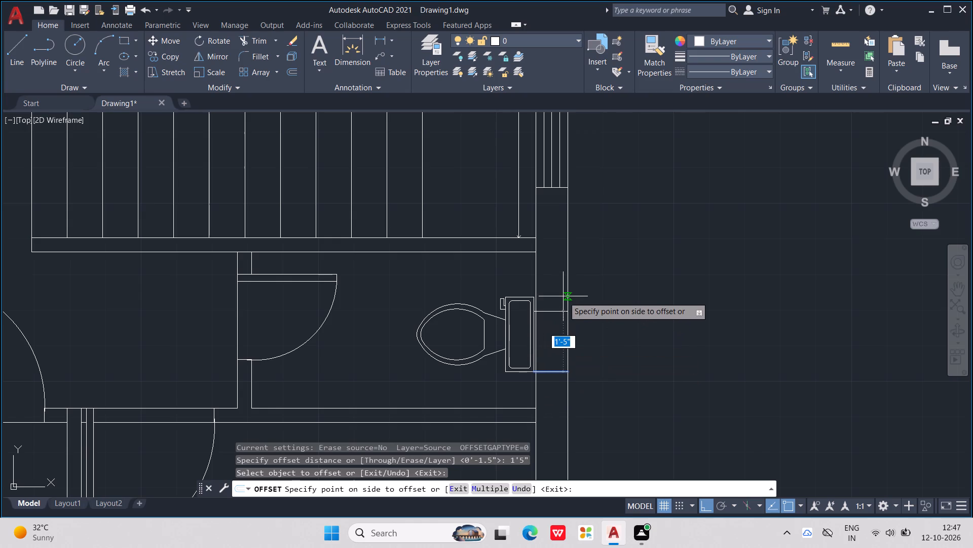
pyautogui.click(563, 295)
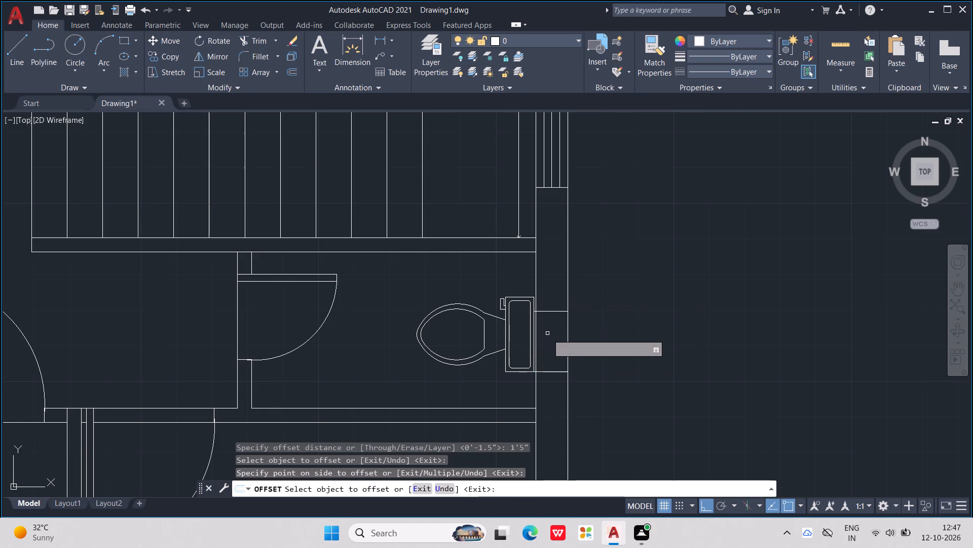
pyautogui.press('Escape')
pyautogui.press('Escape')
pyautogui.press('Escape')
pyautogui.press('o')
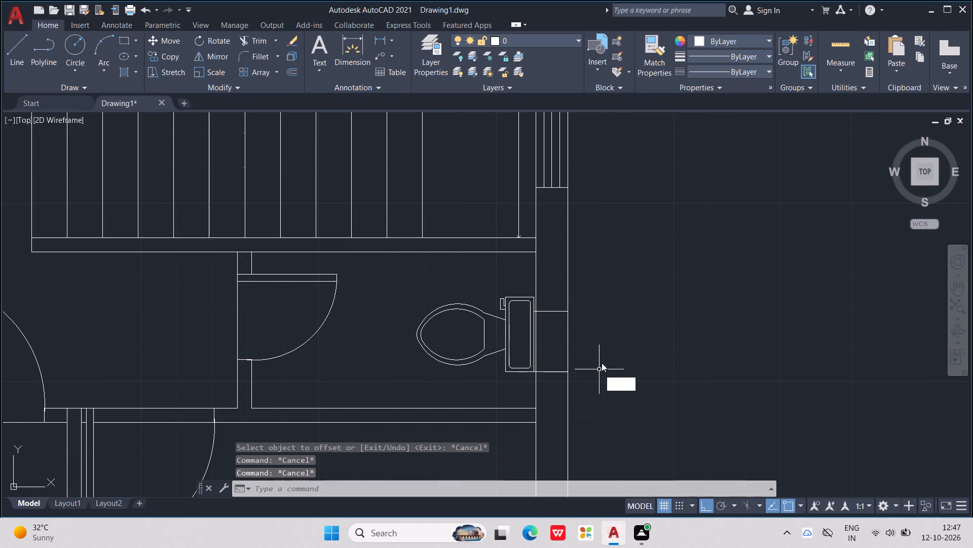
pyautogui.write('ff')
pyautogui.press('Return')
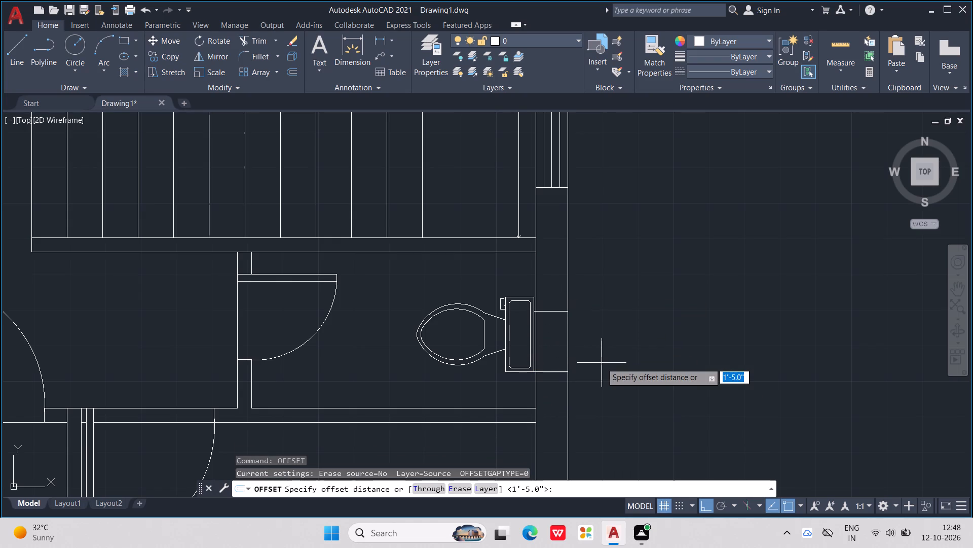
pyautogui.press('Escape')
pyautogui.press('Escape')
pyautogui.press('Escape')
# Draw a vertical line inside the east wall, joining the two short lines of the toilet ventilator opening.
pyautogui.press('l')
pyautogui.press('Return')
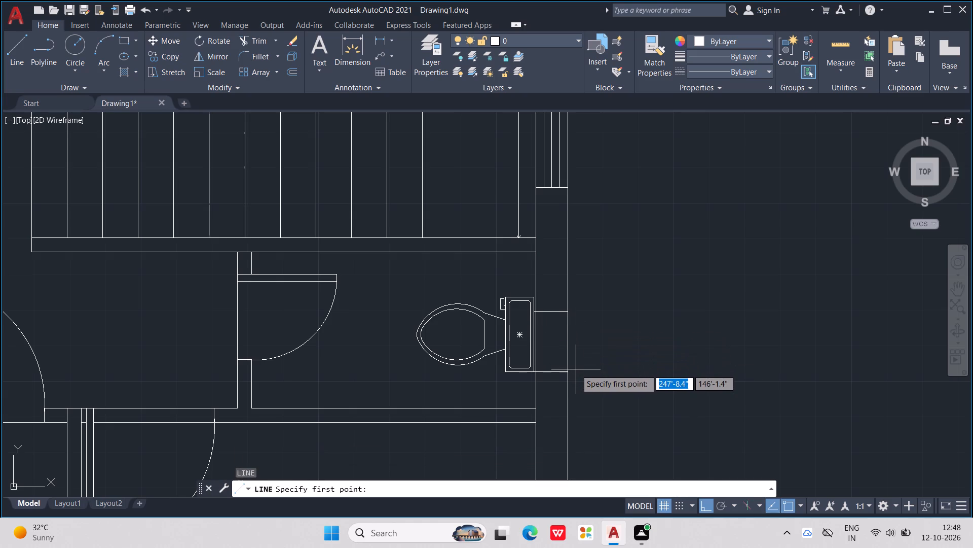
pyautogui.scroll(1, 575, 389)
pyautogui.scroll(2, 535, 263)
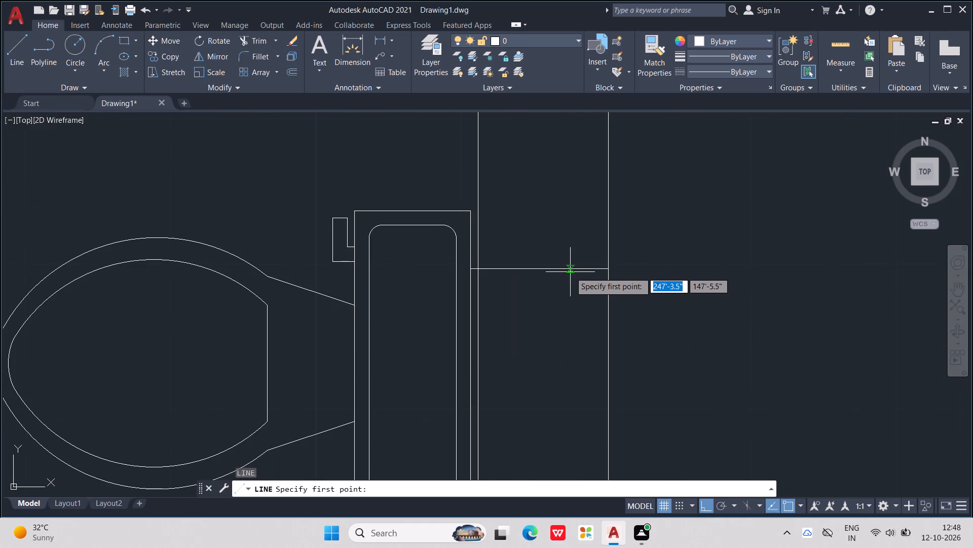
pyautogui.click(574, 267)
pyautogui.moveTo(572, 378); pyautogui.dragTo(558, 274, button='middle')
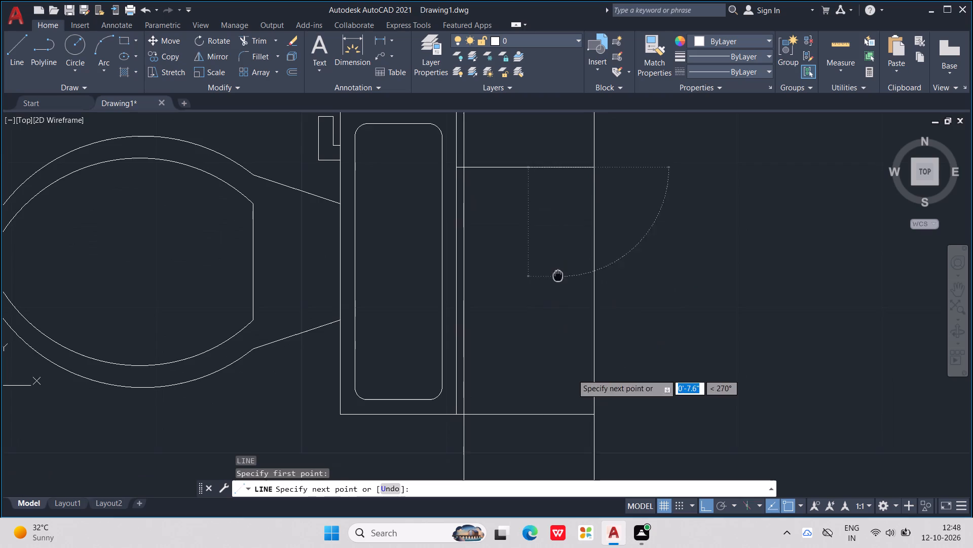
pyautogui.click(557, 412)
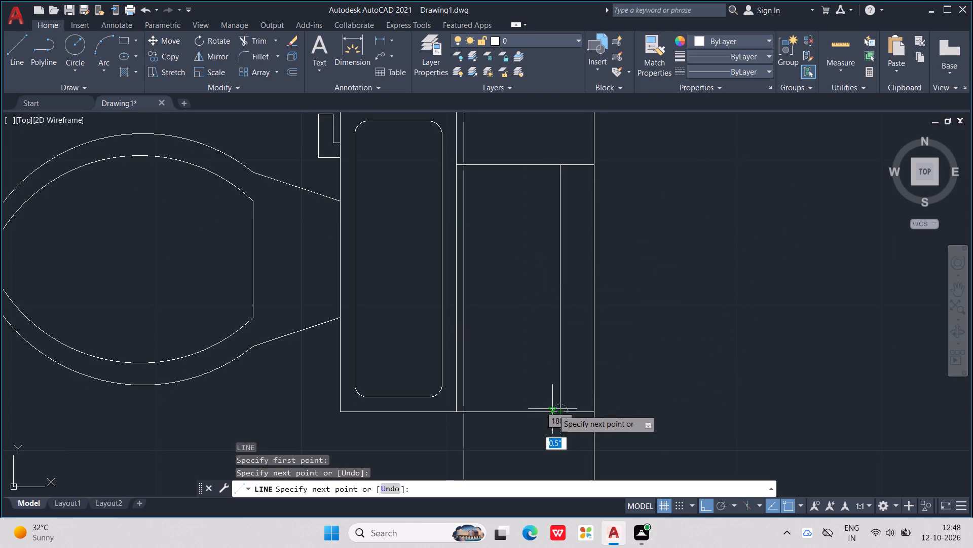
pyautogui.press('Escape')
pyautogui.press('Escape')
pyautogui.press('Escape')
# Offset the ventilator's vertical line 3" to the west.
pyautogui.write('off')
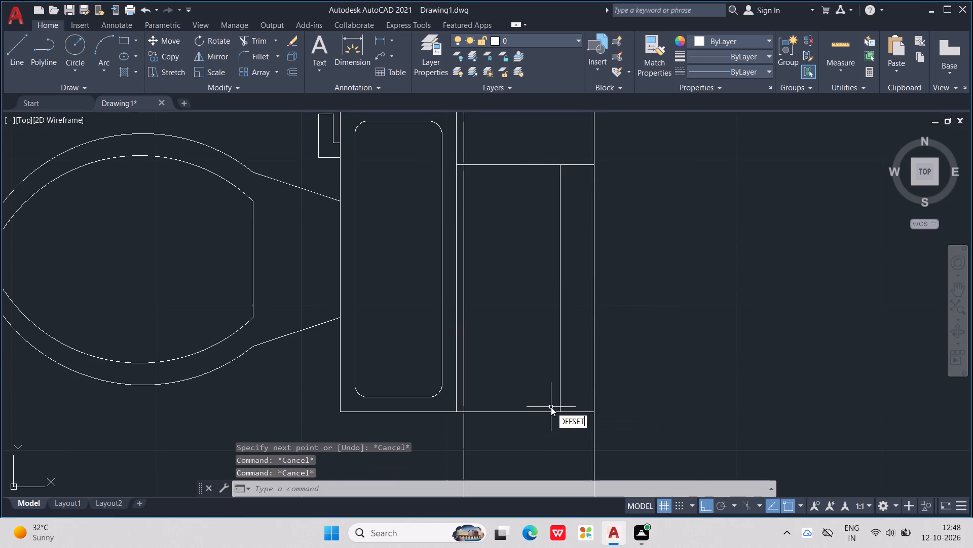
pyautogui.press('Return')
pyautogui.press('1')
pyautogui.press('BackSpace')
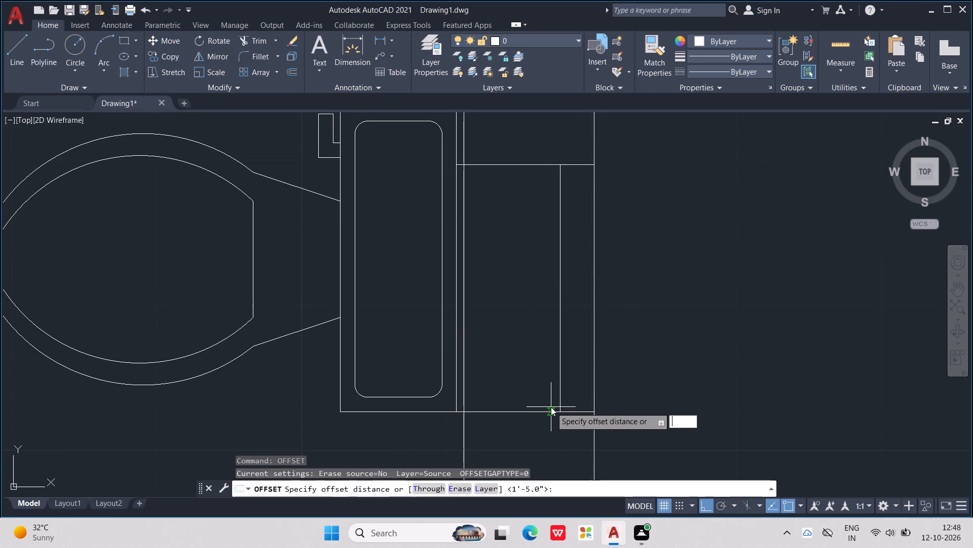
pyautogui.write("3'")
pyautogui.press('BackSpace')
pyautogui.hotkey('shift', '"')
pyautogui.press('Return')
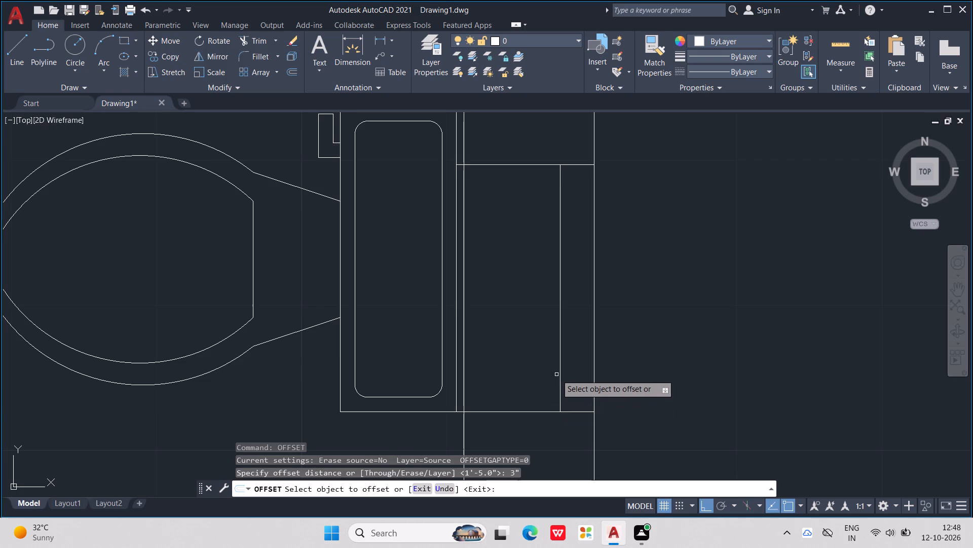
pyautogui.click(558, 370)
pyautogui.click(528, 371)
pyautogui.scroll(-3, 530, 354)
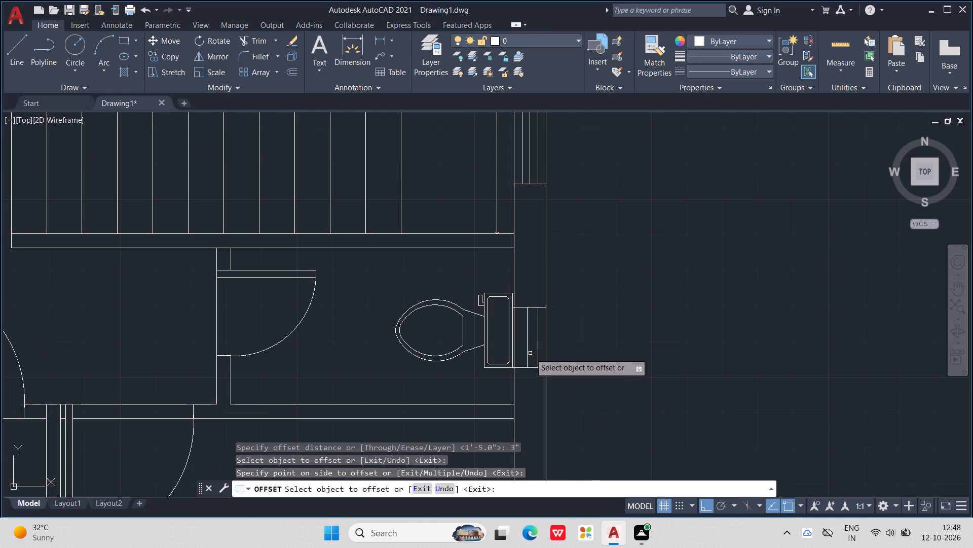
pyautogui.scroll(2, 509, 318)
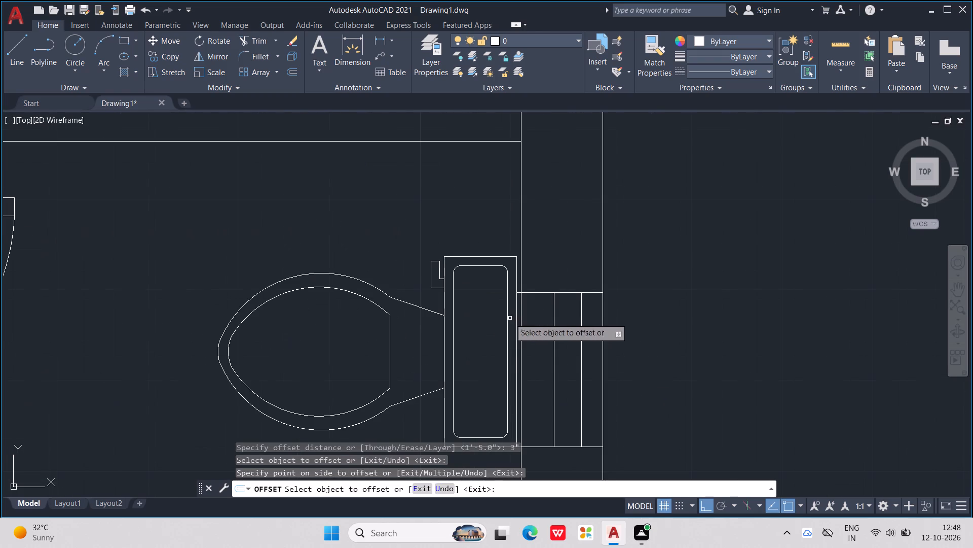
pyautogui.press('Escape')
# Move the southeast toilet straight north along the east wall, about 6", centring it on the ventilator opening's north line.
pyautogui.click(410, 326)
pyautogui.click(437, 307)
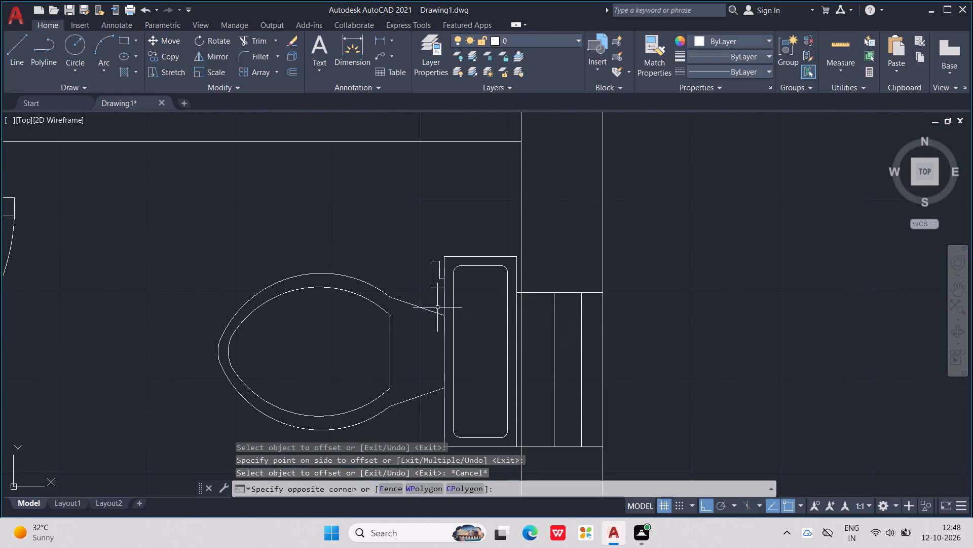
pyautogui.click(451, 322)
pyautogui.click(438, 266)
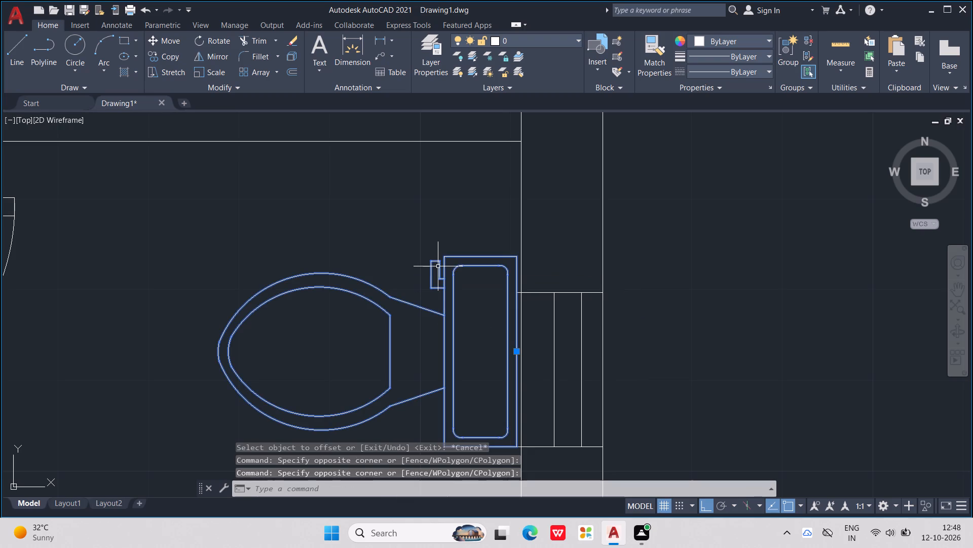
pyautogui.moveTo(497, 364); pyautogui.dragTo(473, 274, button='middle')
pyautogui.moveTo(492, 262); pyautogui.dragTo(467, 204)
pyautogui.click(467, 203)
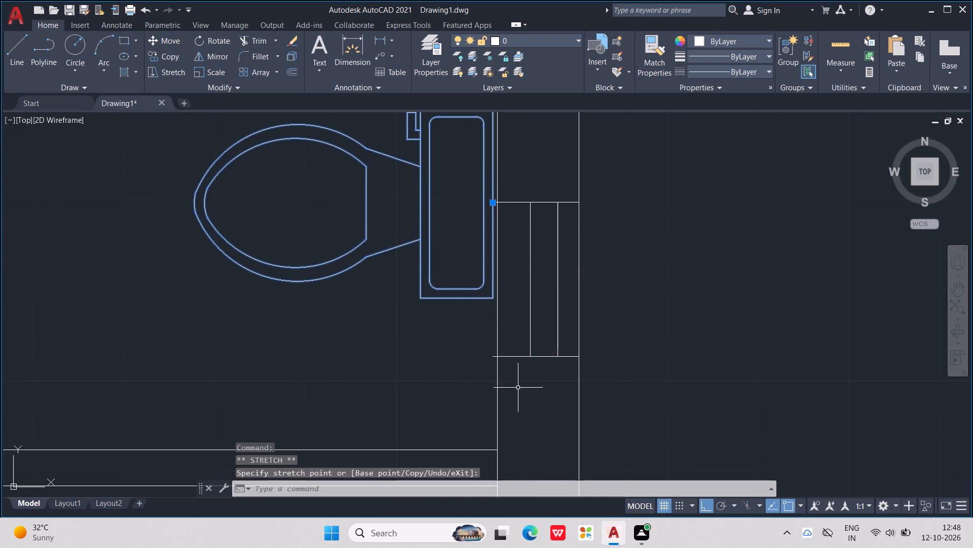
# Trim the ends of the ventilator's two short lines that project past the east wall's inner line.
pyautogui.scroll(1, 504, 383)
pyautogui.press('t')
pyautogui.press('e')
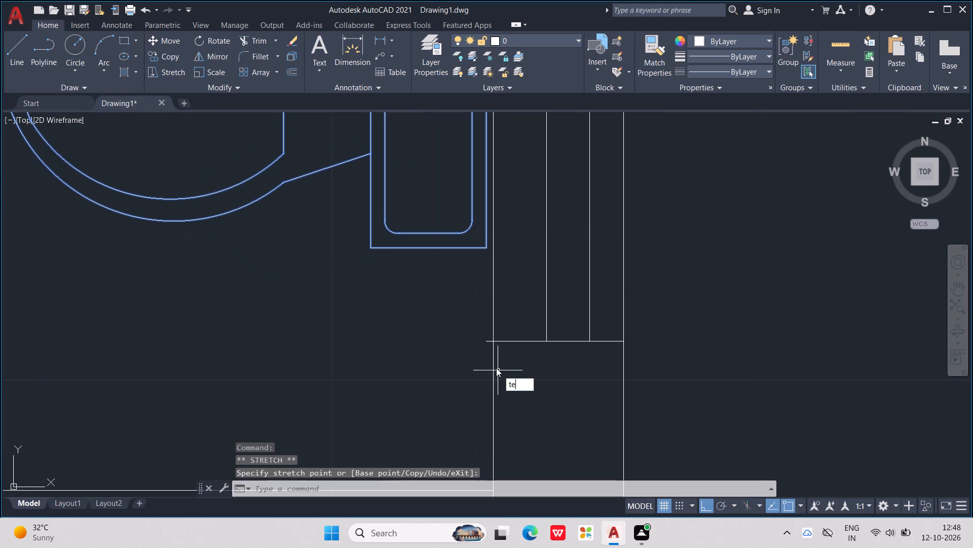
pyautogui.press('Escape')
pyautogui.press('Escape')
pyautogui.press('Escape')
pyautogui.press('t')
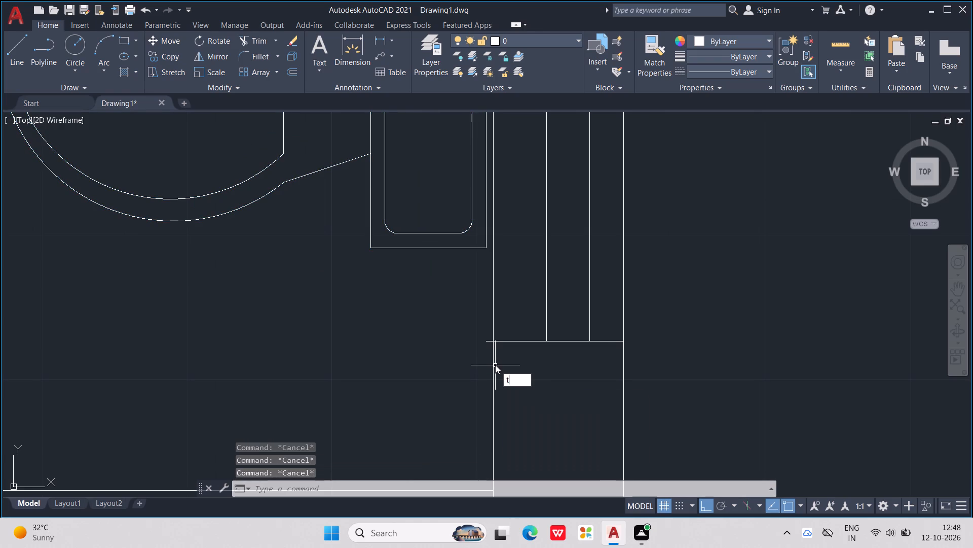
pyautogui.press('r')
pyautogui.press('Return')
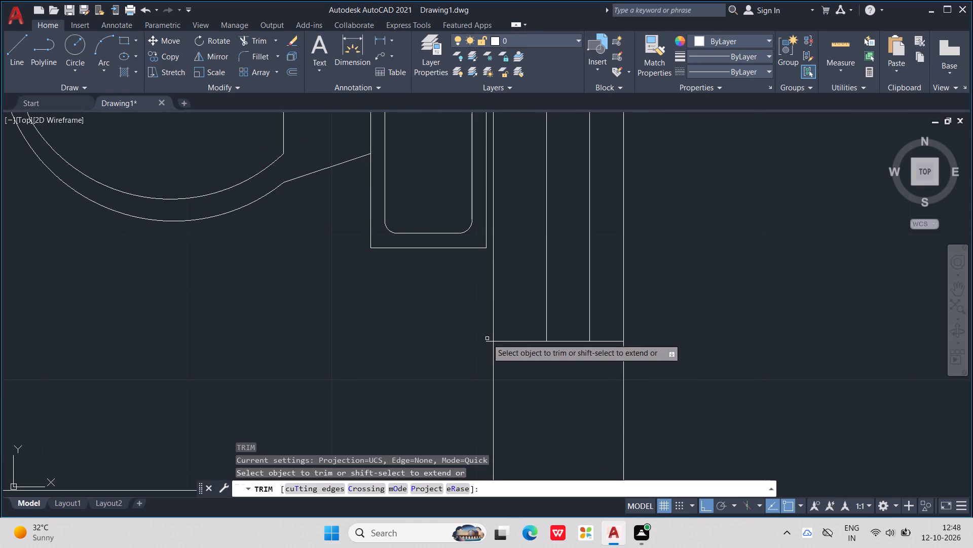
pyautogui.click(487, 340)
pyautogui.scroll(-2, 484, 343)
pyautogui.scroll(2, 478, 245)
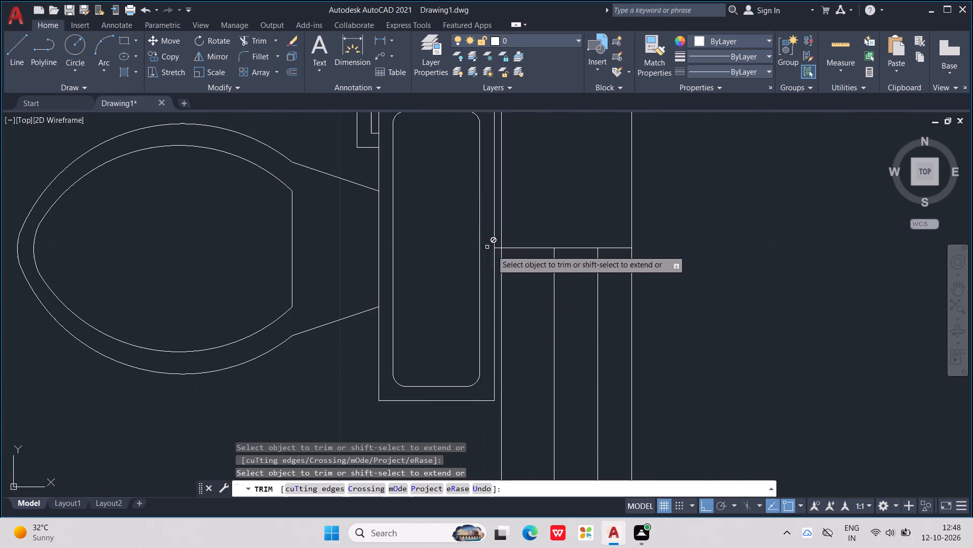
pyautogui.scroll(3, 510, 261)
pyautogui.moveTo(461, 205); pyautogui.dragTo(461, 217)
pyautogui.click(461, 217)
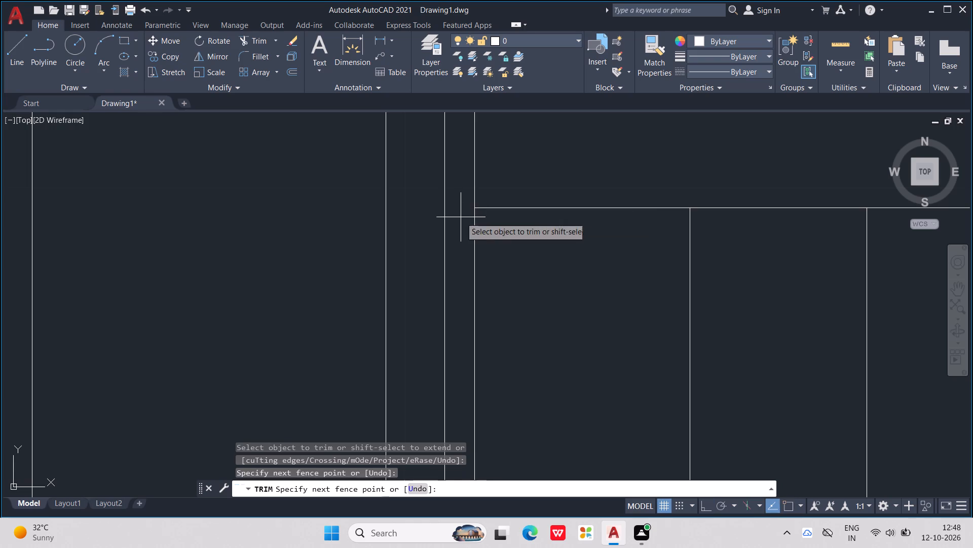
pyautogui.scroll(-6, 461, 217)
pyautogui.press('Escape')
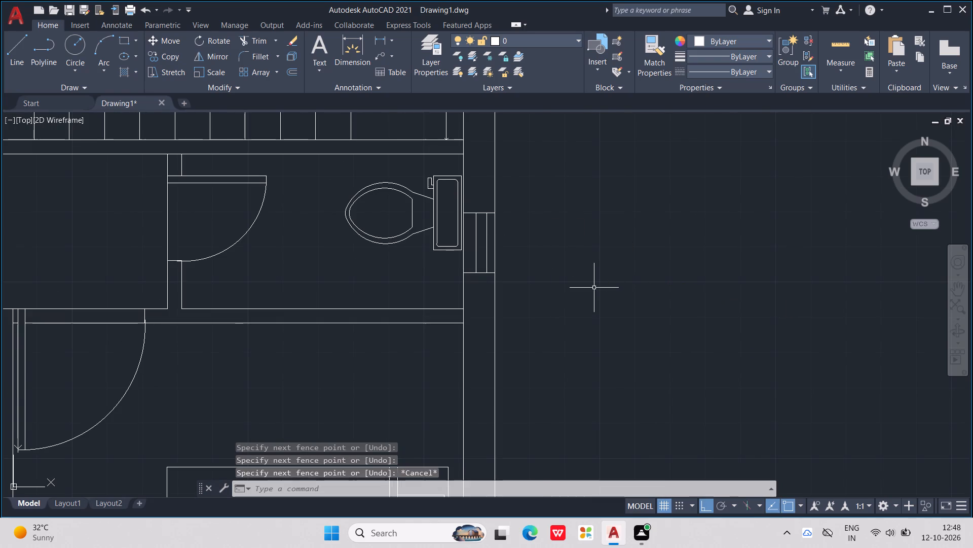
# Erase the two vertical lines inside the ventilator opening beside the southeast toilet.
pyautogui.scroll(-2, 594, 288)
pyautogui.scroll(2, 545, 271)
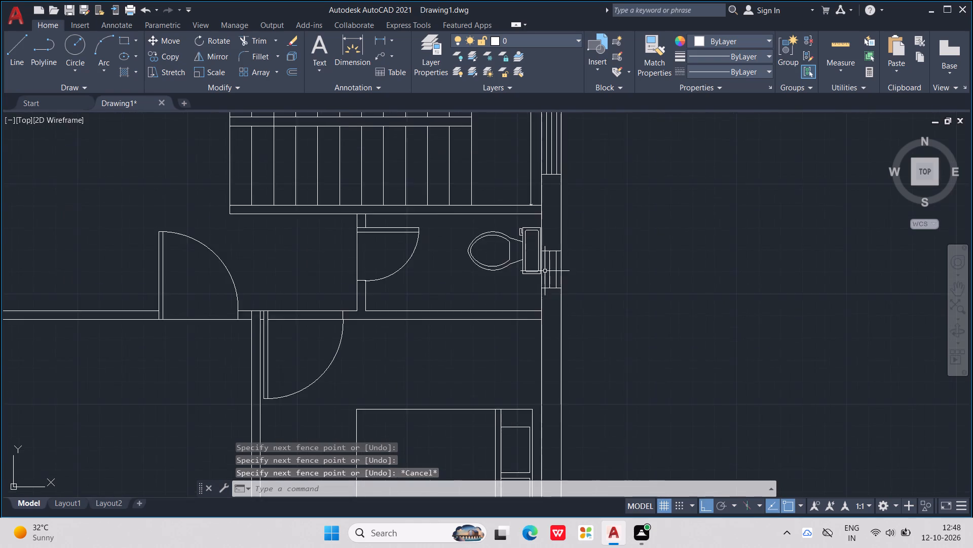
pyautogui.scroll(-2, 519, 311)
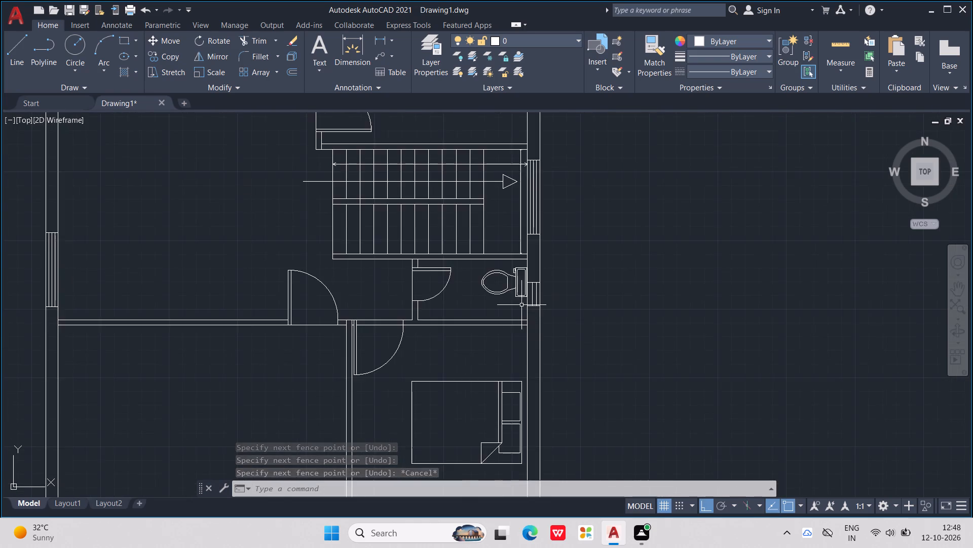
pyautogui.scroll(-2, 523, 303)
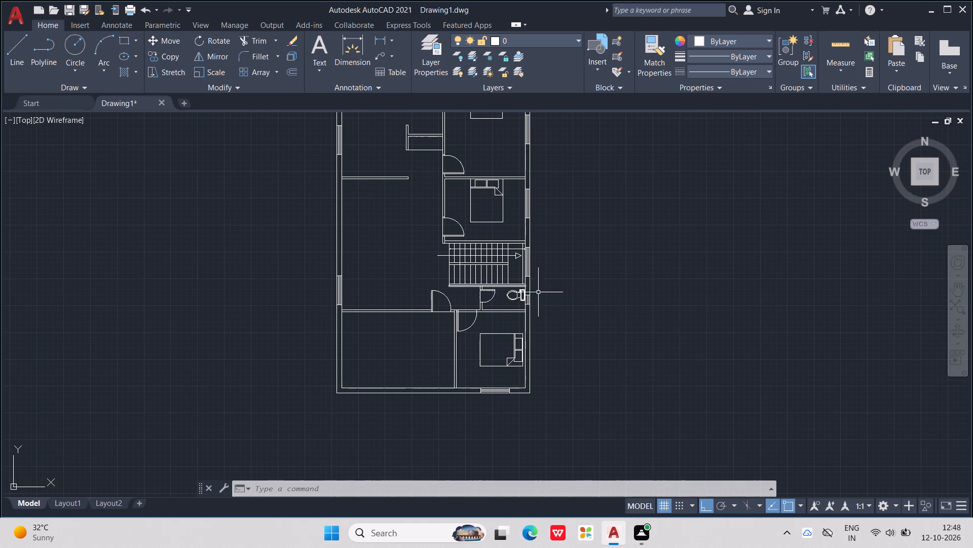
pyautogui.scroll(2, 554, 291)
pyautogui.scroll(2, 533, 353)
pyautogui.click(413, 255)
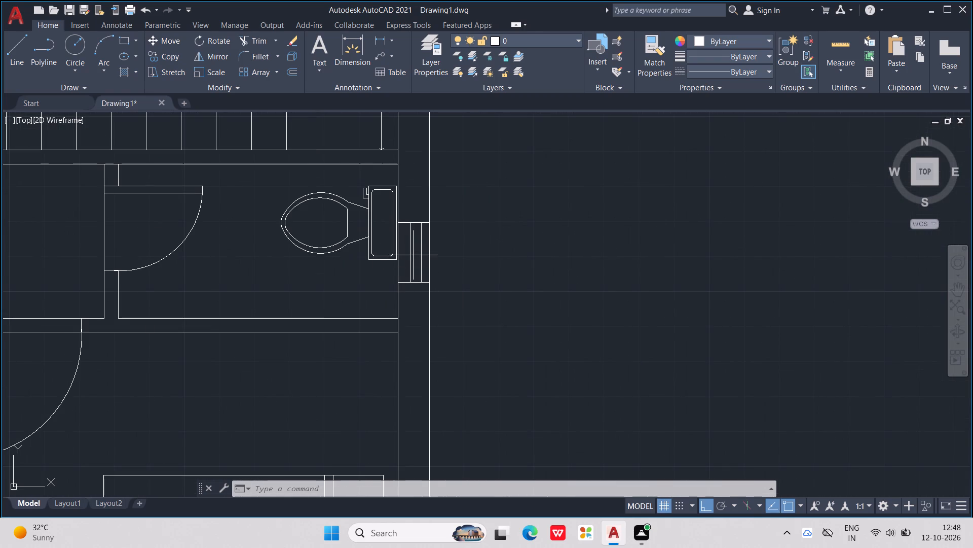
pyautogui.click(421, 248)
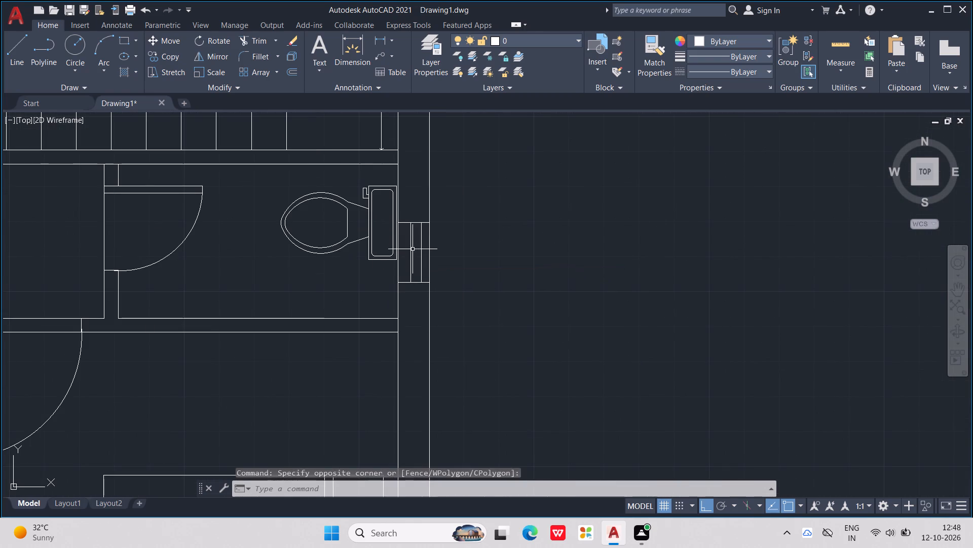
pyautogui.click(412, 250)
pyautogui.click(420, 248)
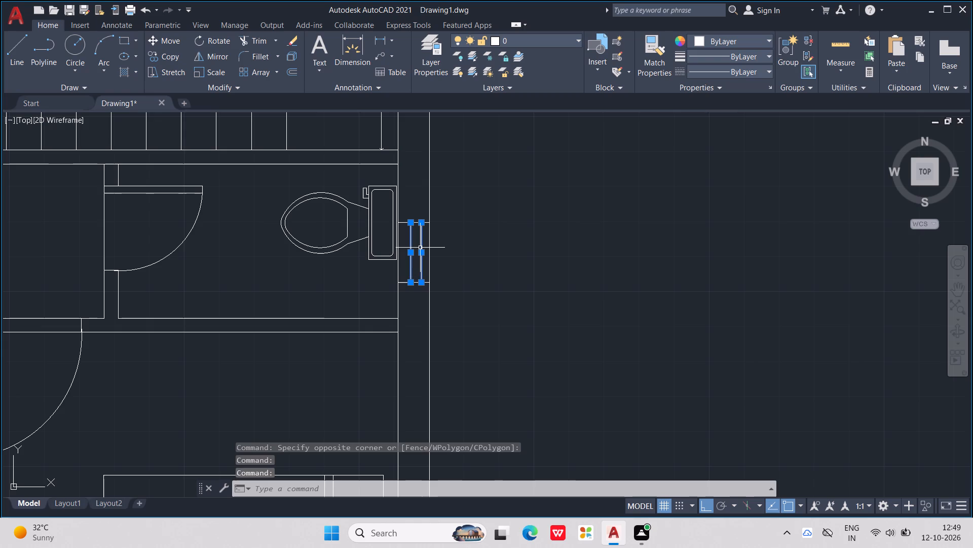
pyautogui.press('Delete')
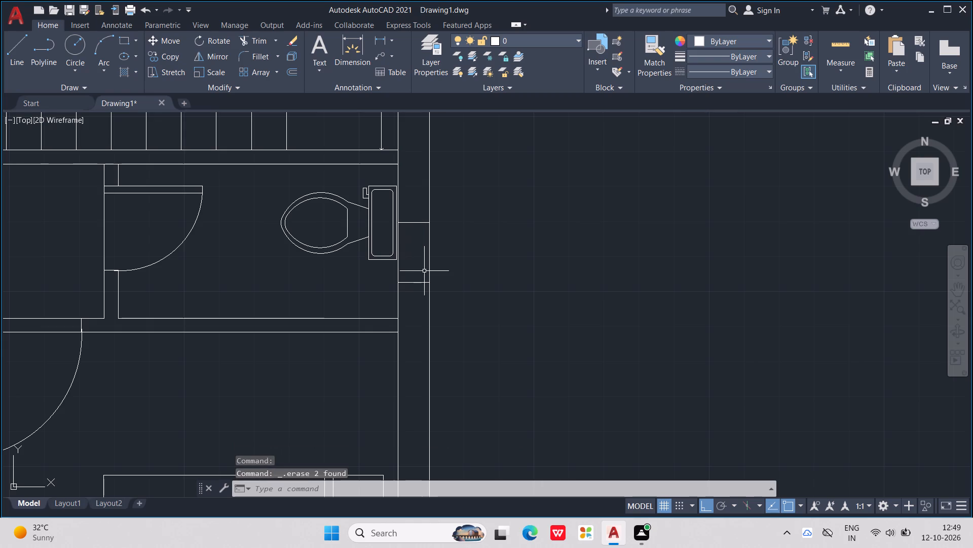
# Draw a vertical line between the midpoints of the ventilator opening's north and south lines in the east wall.
pyautogui.press('l')
pyautogui.press('Return')
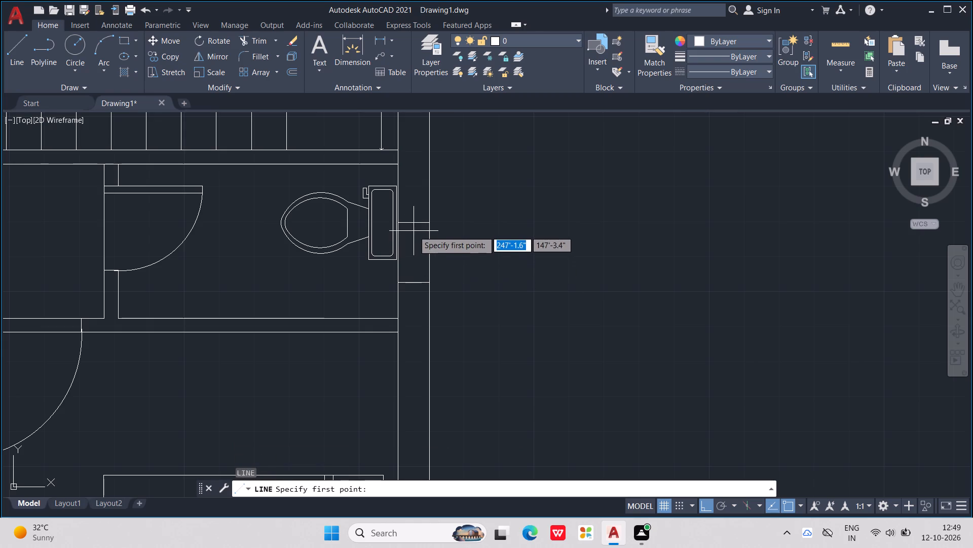
pyautogui.click(412, 222)
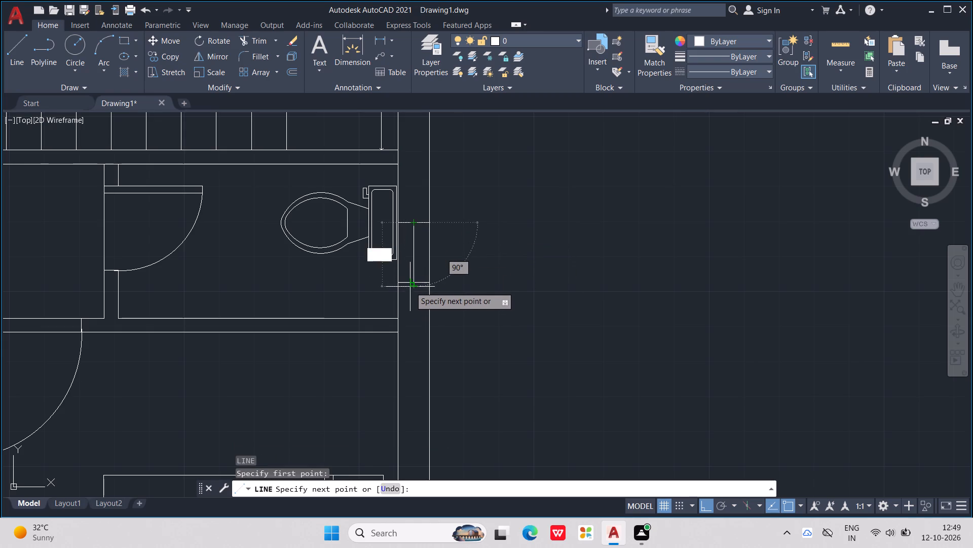
pyautogui.click(414, 284)
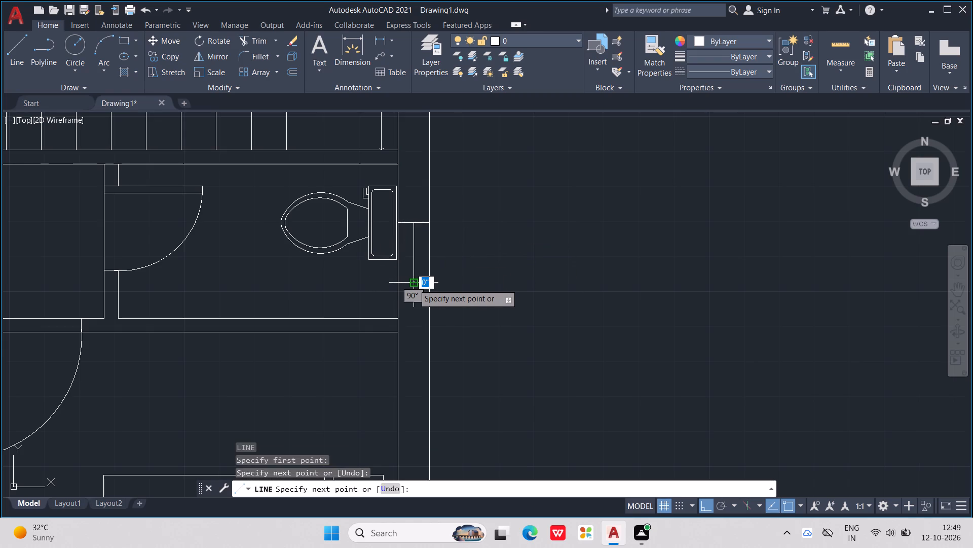
pyautogui.press('Escape')
pyautogui.press('Escape')
pyautogui.press('Escape')
pyautogui.press('Escape')
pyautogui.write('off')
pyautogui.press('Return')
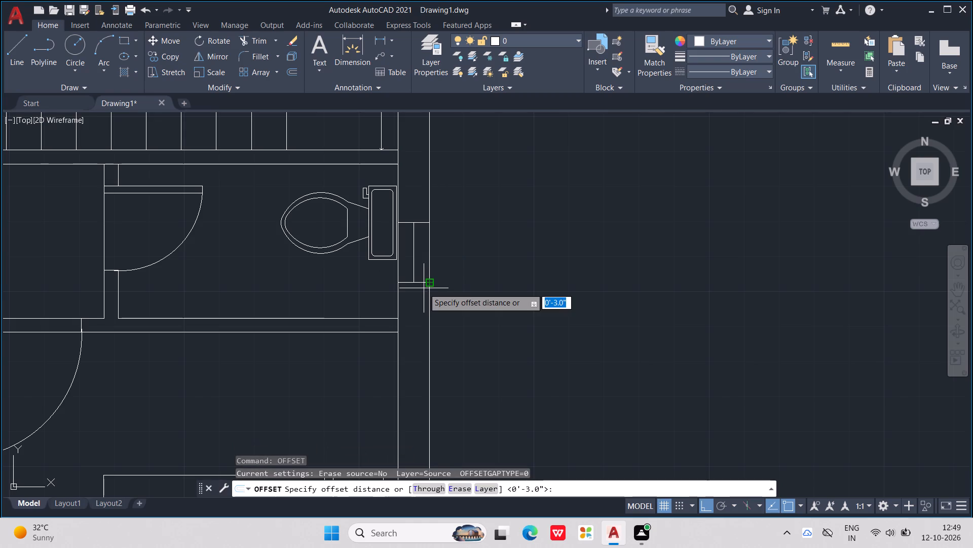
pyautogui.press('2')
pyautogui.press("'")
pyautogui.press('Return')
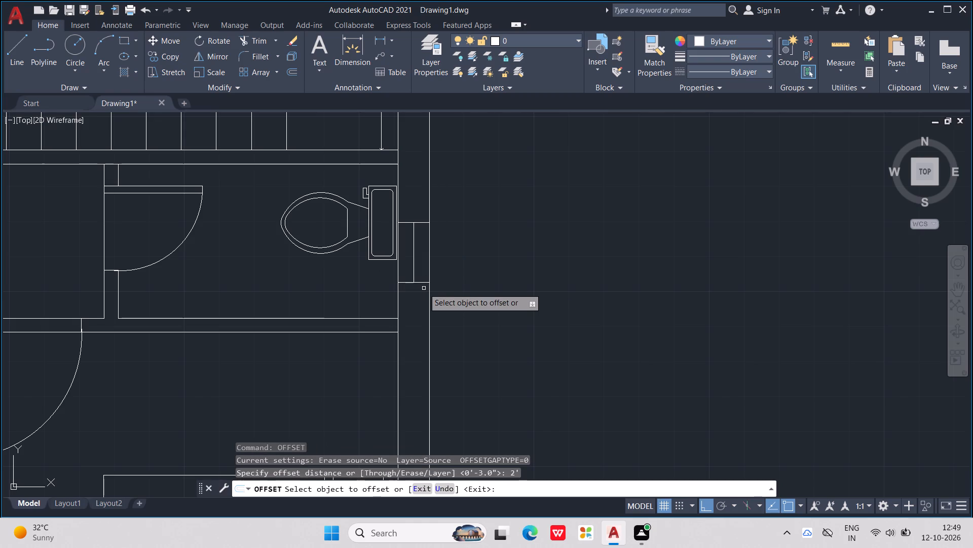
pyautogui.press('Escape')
# Offset the ventilator's vertical centre line 2" to both the west and the east.
pyautogui.write('off')
pyautogui.press('Return')
pyautogui.write('2"')
pyautogui.press('Return')
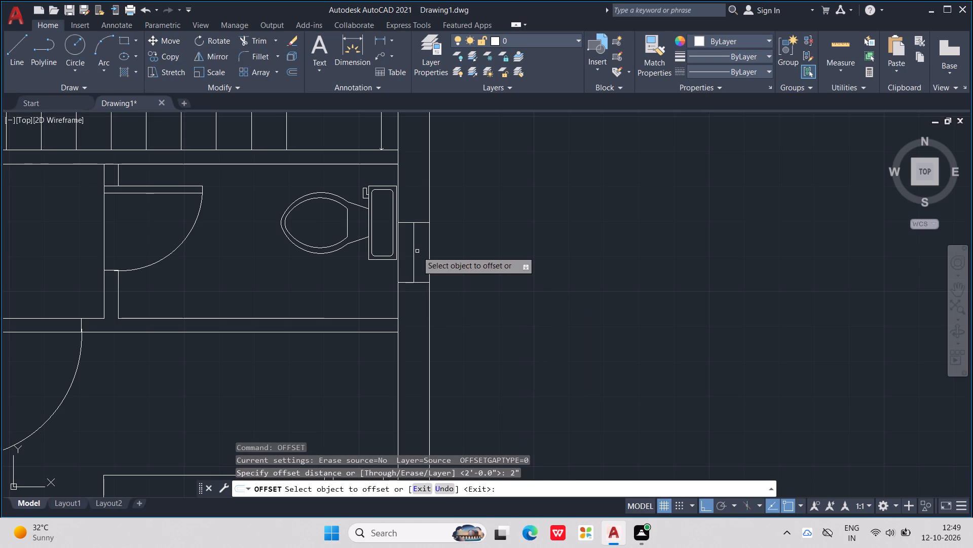
pyautogui.click(415, 250)
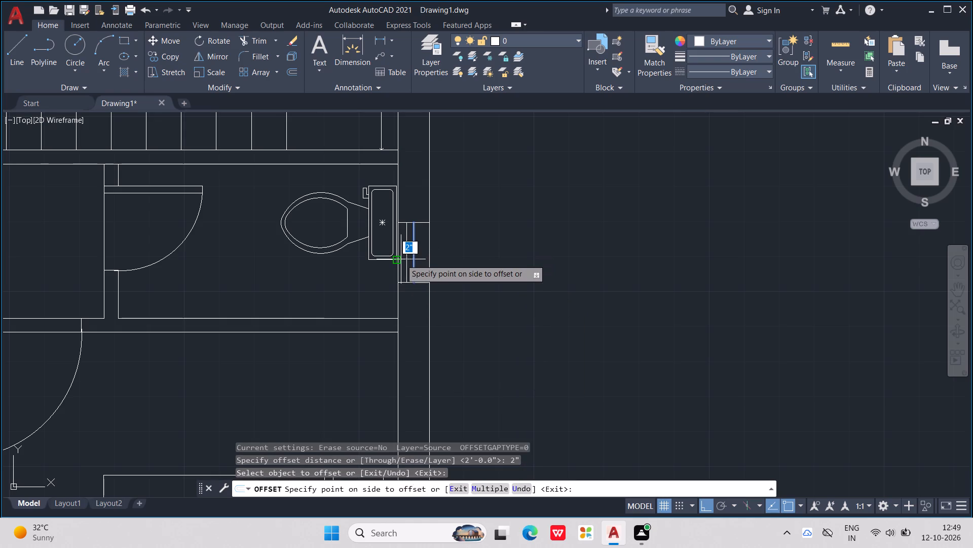
pyautogui.click(401, 260)
pyautogui.click(414, 252)
pyautogui.click(425, 251)
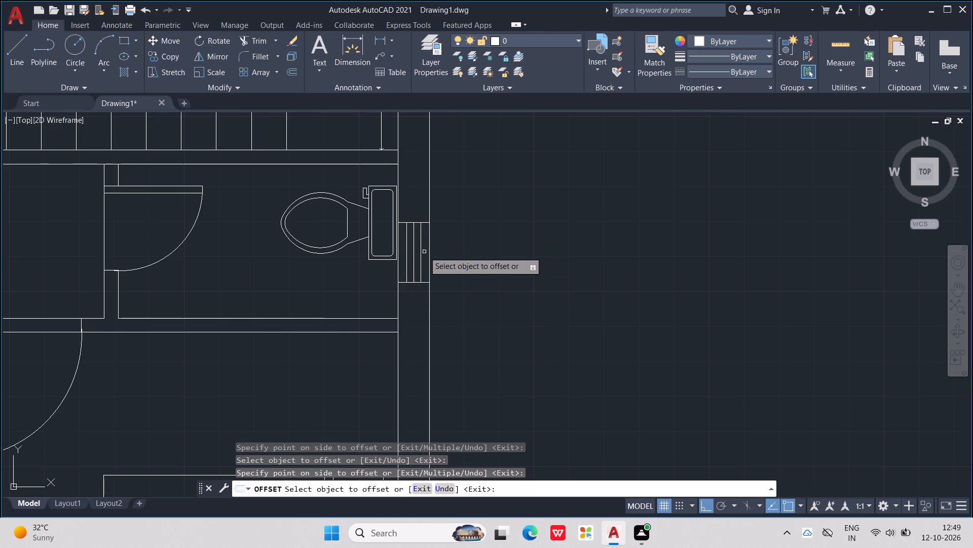
pyautogui.scroll(-1, 424, 252)
pyautogui.moveTo(522, 270); pyautogui.dragTo(629, 303, button='middle')
pyautogui.scroll(-1, 522, 270)
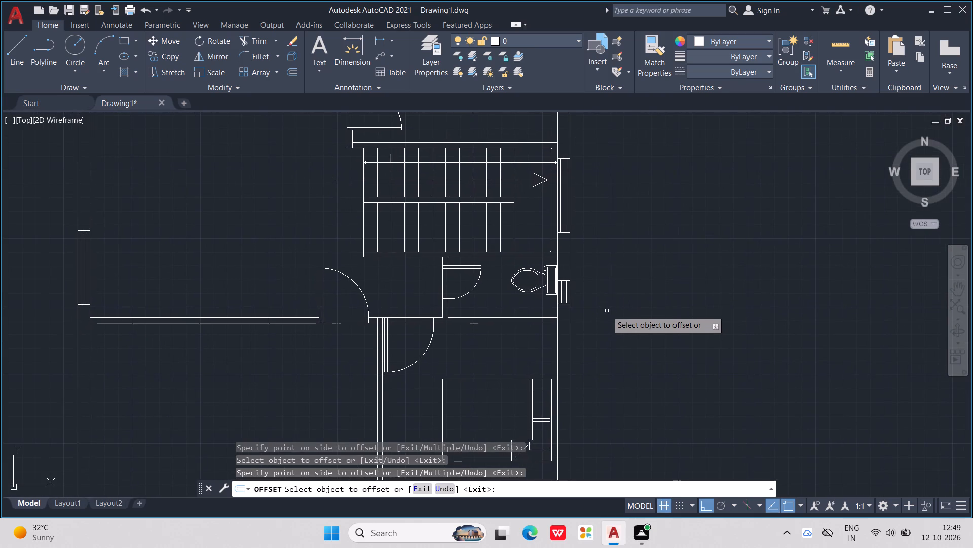
# Copy the five lines of the east-wall ventilator beside the southeast toilet and paste them in the empty space north of the plan.
pyautogui.press('Escape')
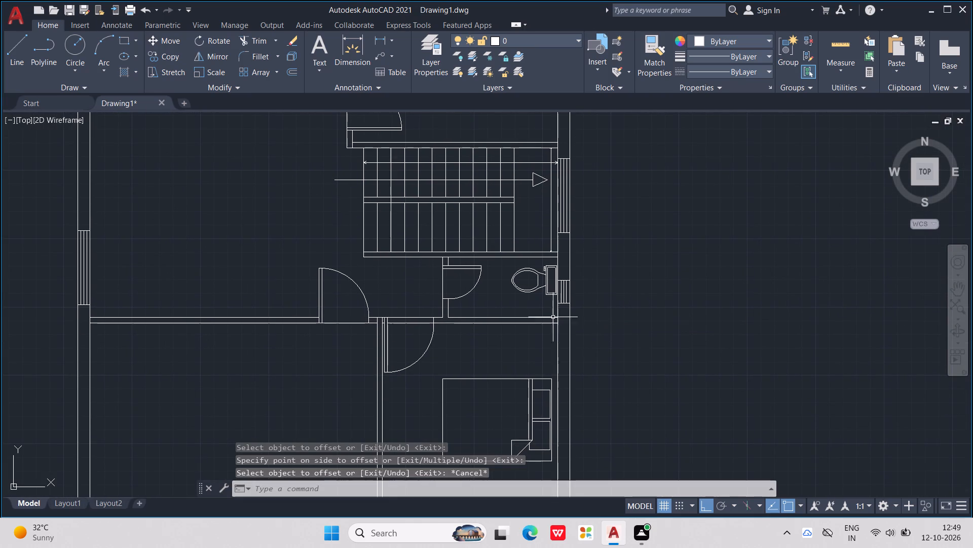
pyautogui.scroll(1, 558, 293)
pyautogui.moveTo(559, 265); pyautogui.dragTo(585, 277)
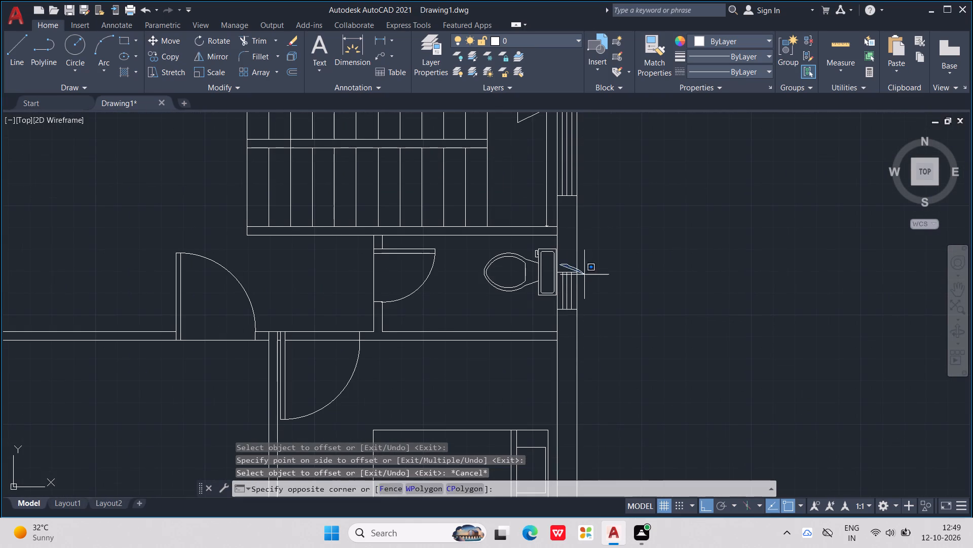
pyautogui.moveTo(585, 277); pyautogui.dragTo(569, 346)
pyautogui.scroll(3, 560, 293)
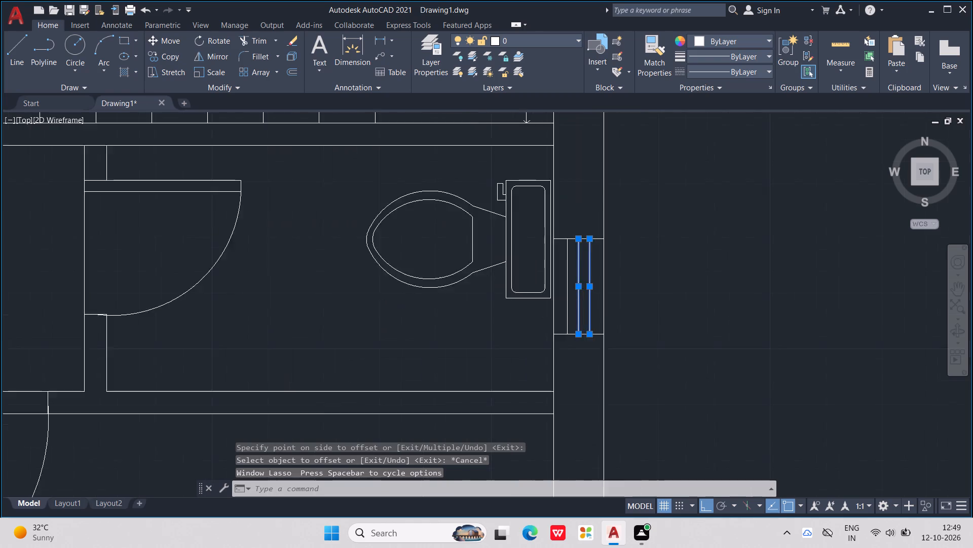
pyautogui.click(571, 278)
pyautogui.click(558, 205)
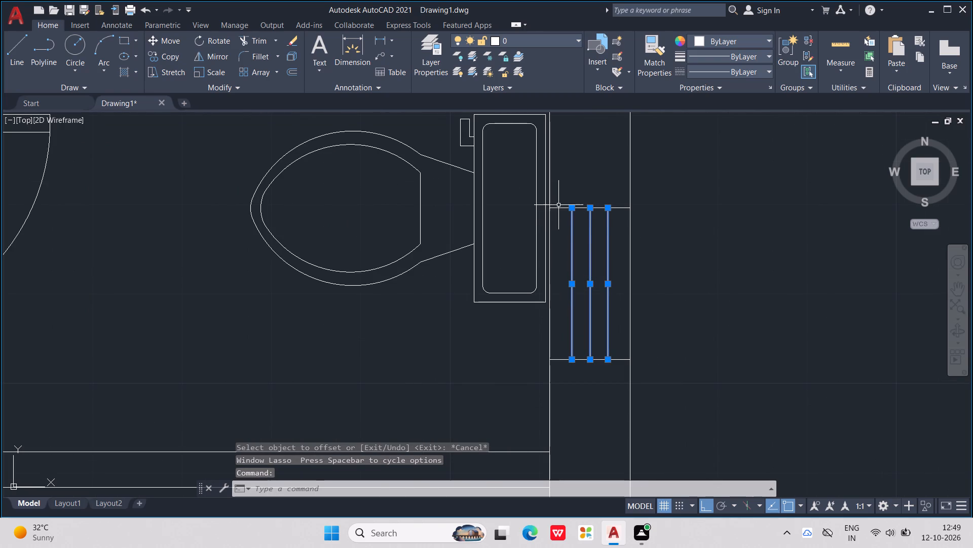
pyautogui.click(556, 210)
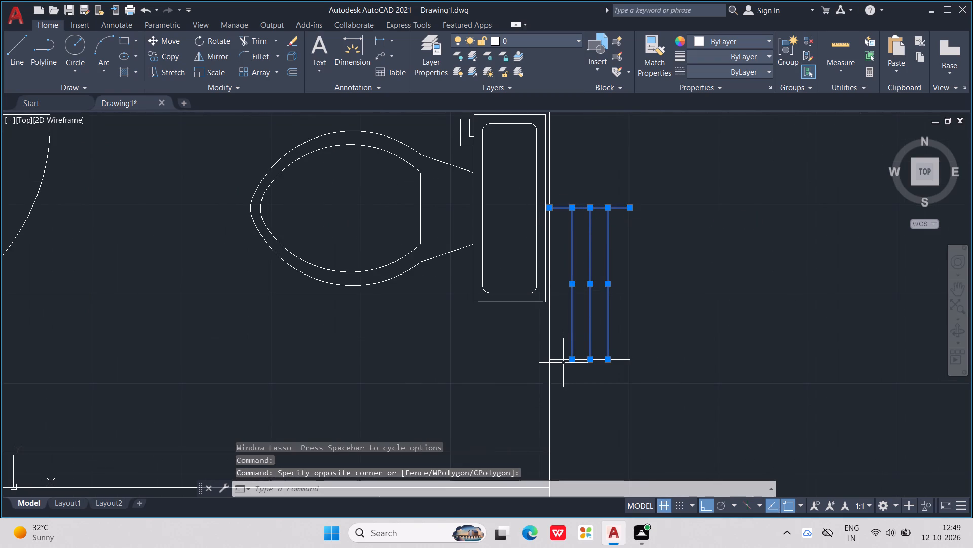
pyautogui.click(561, 361)
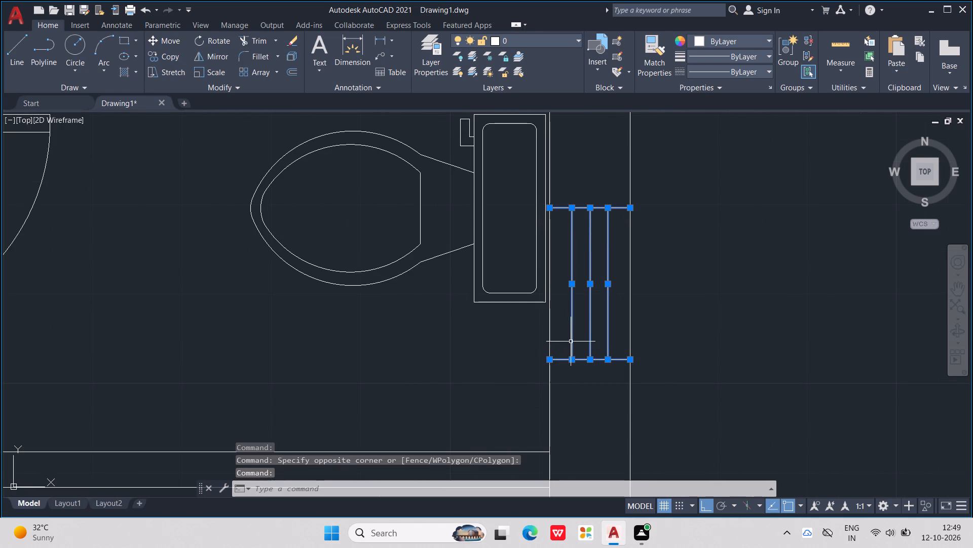
pyautogui.hotkey('ctrl', 'c')
pyautogui.hotkey('ctrl', 'v')
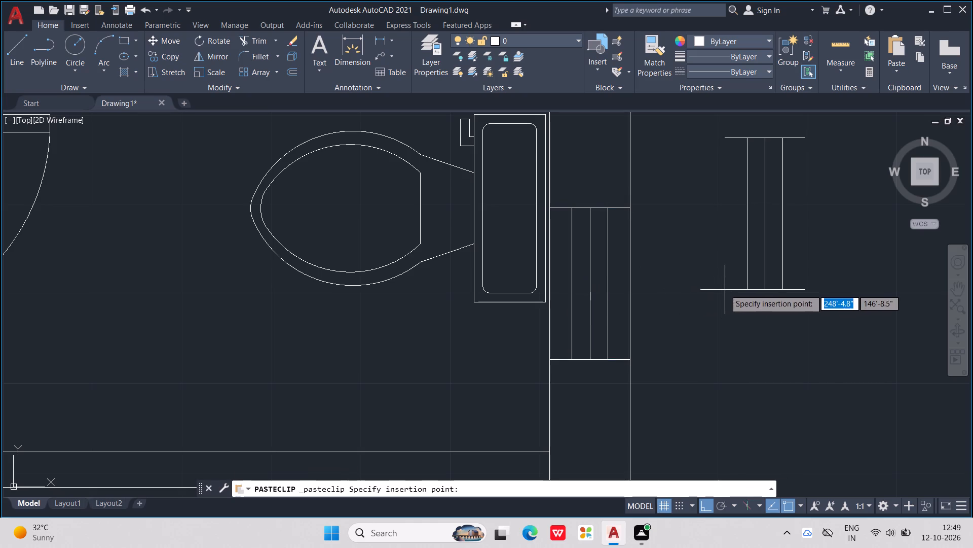
pyautogui.moveTo(717, 294); pyautogui.dragTo(644, 539, button='middle')
pyautogui.scroll(-1, 717, 294)
pyautogui.scroll(-6, 660, 521)
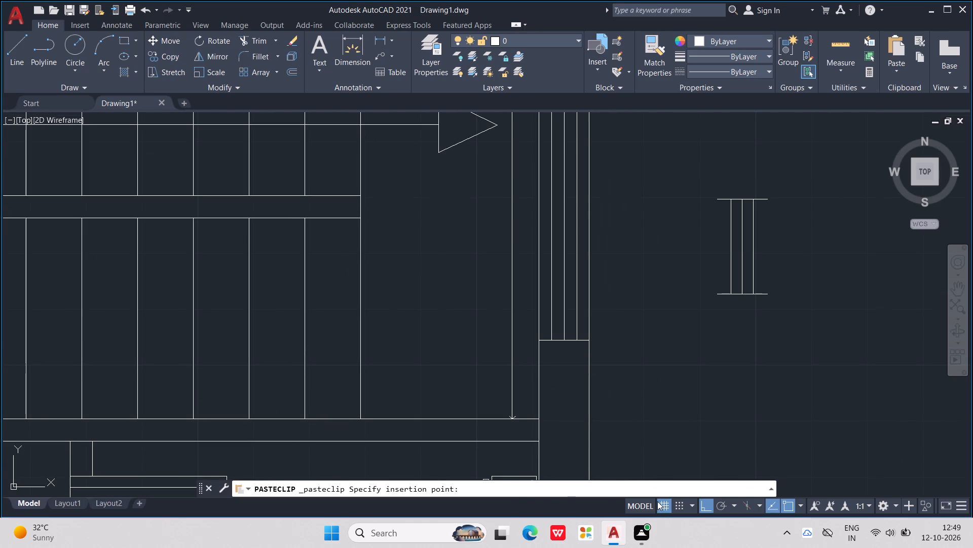
pyautogui.scroll(-3, 467, 170)
pyautogui.scroll(-2, 493, 233)
pyautogui.moveTo(443, 198); pyautogui.dragTo(544, 435, button='middle')
pyautogui.scroll(-1, 443, 198)
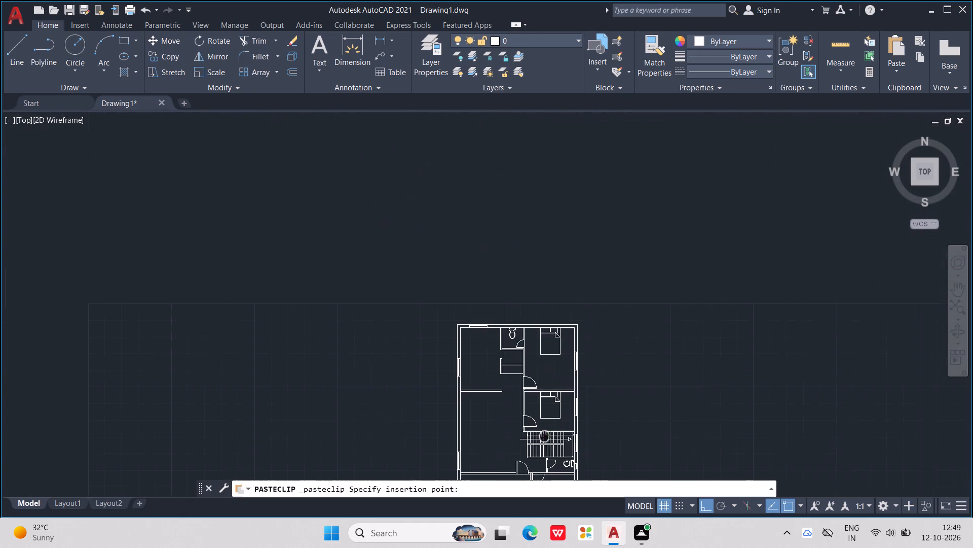
pyautogui.click(517, 276)
pyautogui.scroll(5, 517, 276)
pyautogui.press('Escape')
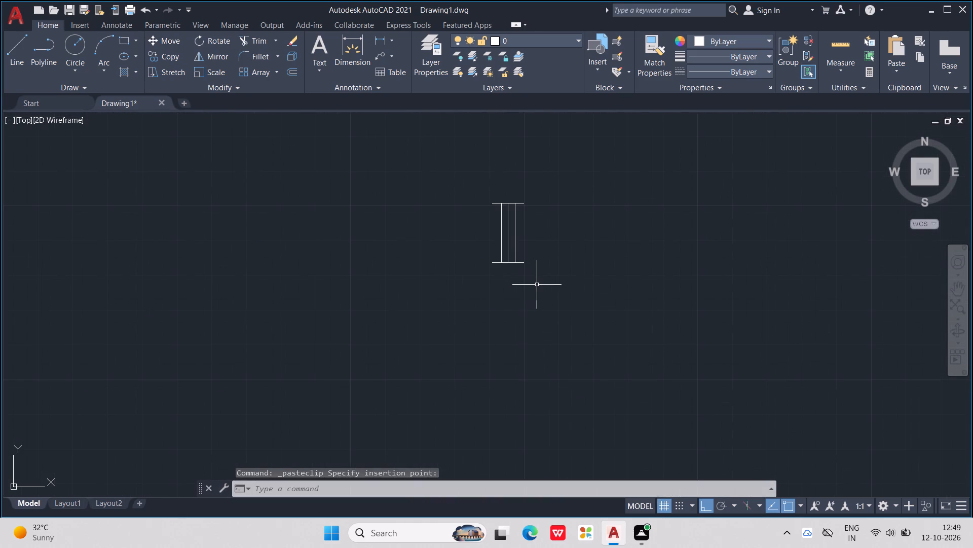
pyautogui.press('Escape')
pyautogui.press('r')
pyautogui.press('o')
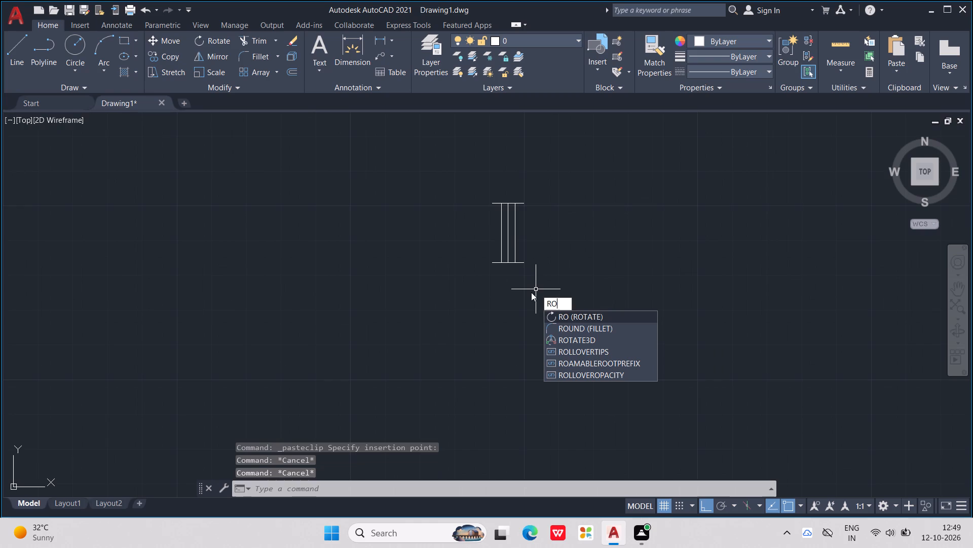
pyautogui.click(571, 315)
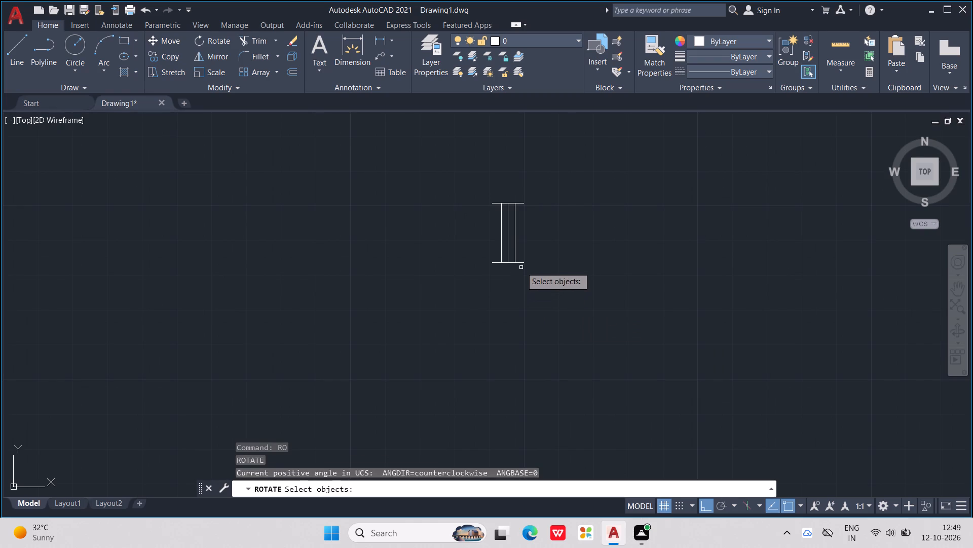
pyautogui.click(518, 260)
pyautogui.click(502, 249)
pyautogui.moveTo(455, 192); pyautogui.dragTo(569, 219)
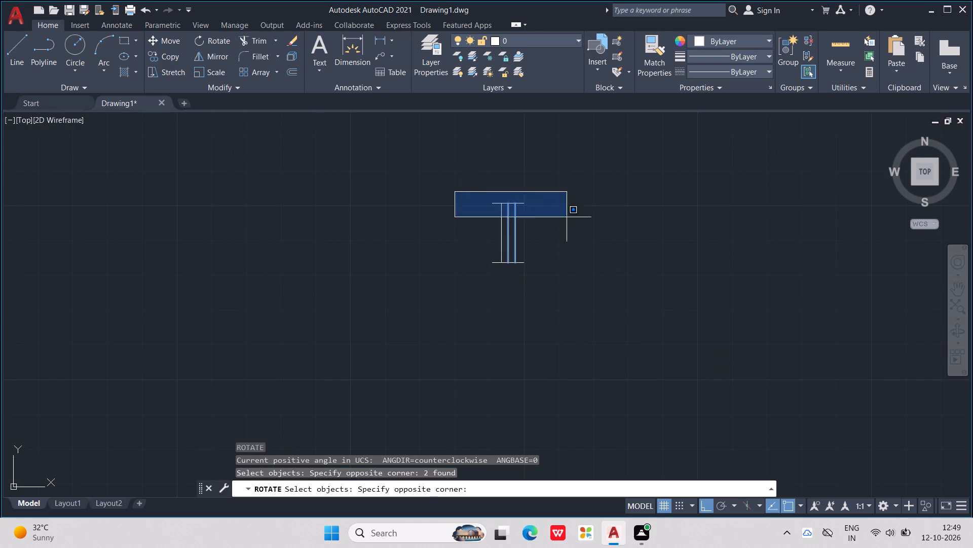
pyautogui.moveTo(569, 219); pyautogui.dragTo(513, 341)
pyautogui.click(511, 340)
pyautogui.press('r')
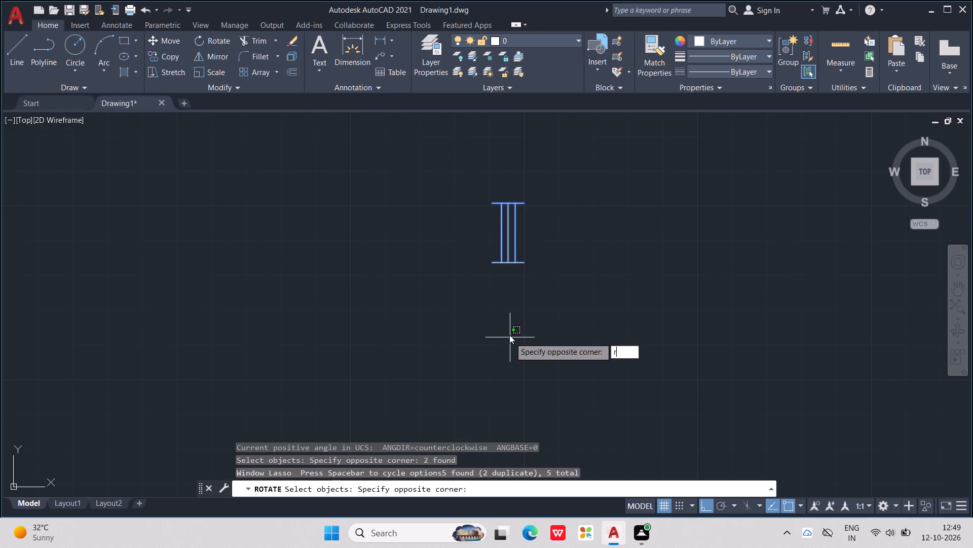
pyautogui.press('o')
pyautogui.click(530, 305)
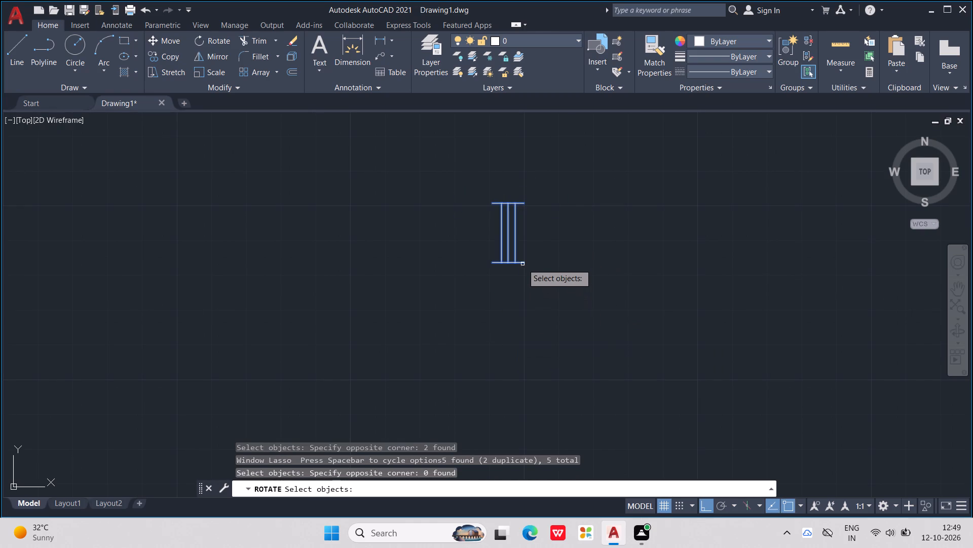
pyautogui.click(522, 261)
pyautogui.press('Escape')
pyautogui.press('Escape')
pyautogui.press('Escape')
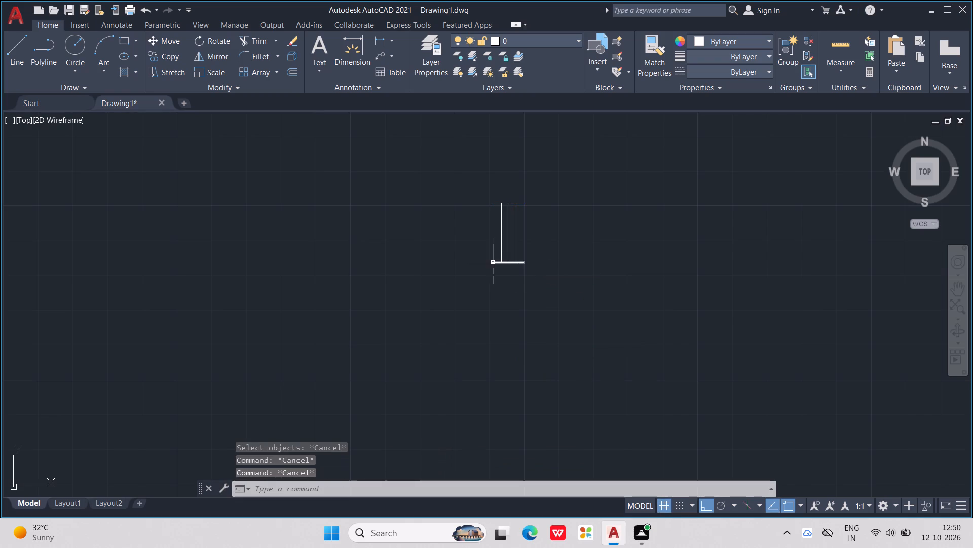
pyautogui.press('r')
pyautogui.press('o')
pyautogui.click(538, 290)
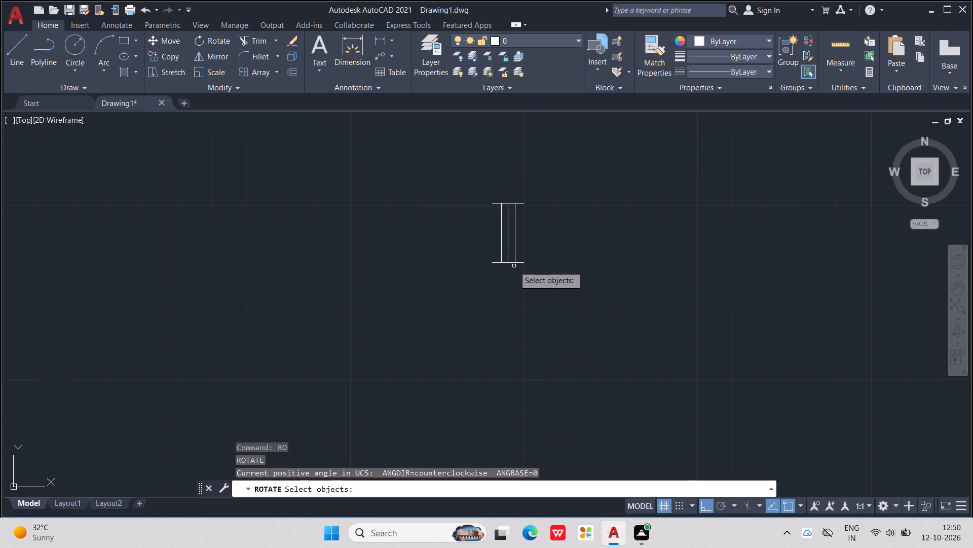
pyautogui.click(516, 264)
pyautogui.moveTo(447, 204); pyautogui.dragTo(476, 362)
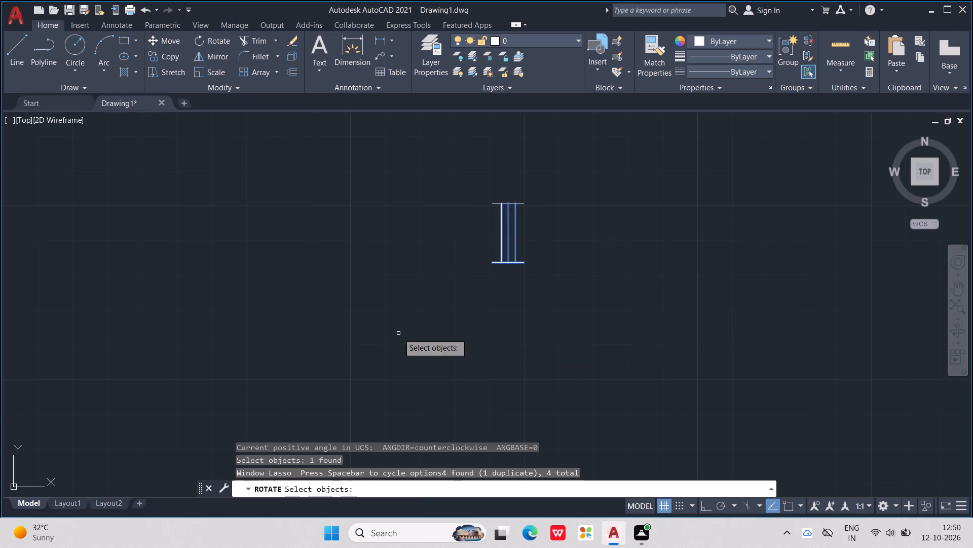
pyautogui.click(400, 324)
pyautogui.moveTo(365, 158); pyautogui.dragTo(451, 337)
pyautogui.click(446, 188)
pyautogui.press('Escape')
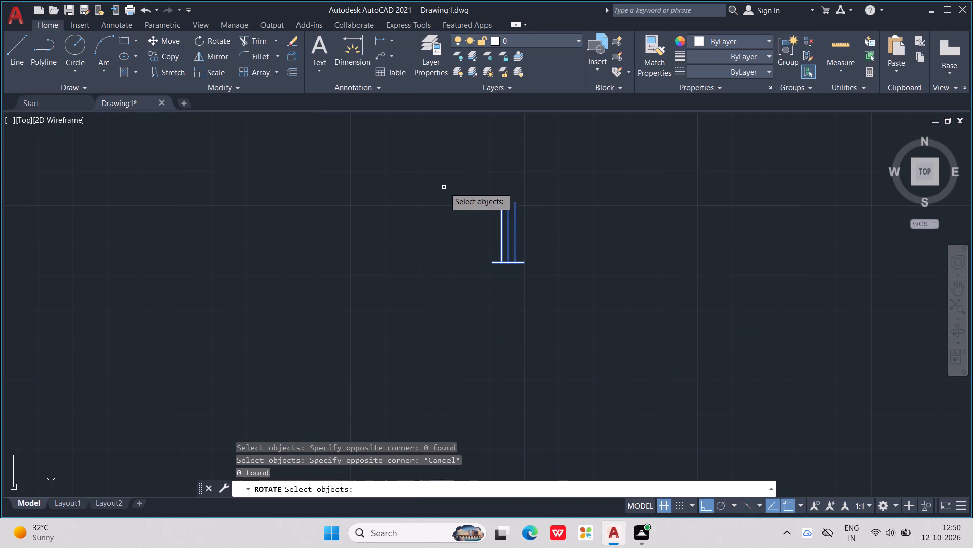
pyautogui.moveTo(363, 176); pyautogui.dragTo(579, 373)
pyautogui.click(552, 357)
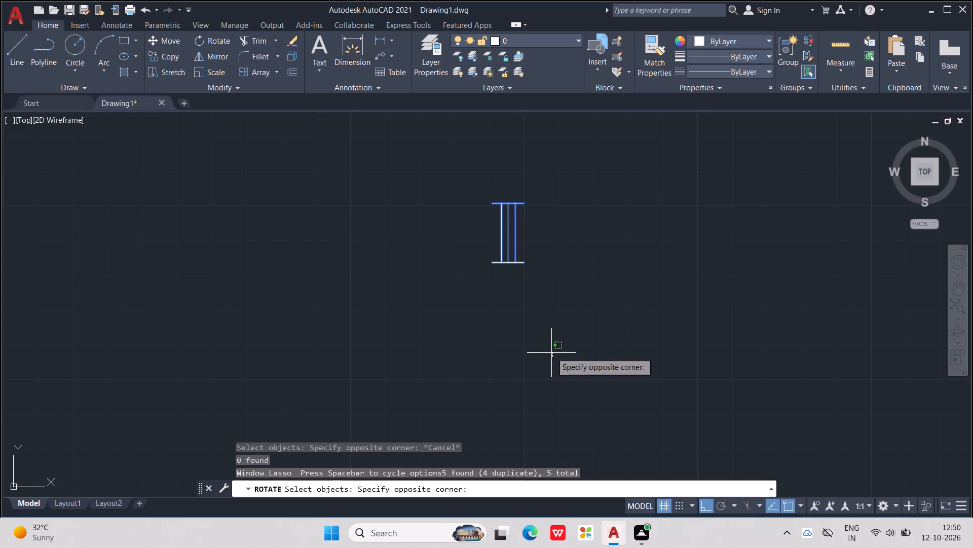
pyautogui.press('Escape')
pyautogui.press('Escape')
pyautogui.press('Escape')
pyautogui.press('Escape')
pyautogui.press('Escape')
# Rotate the pasted ventilator copy 90° counterclockwise about its southeast corner so that it lies horizontally.
pyautogui.moveTo(387, 167); pyautogui.dragTo(590, 397)
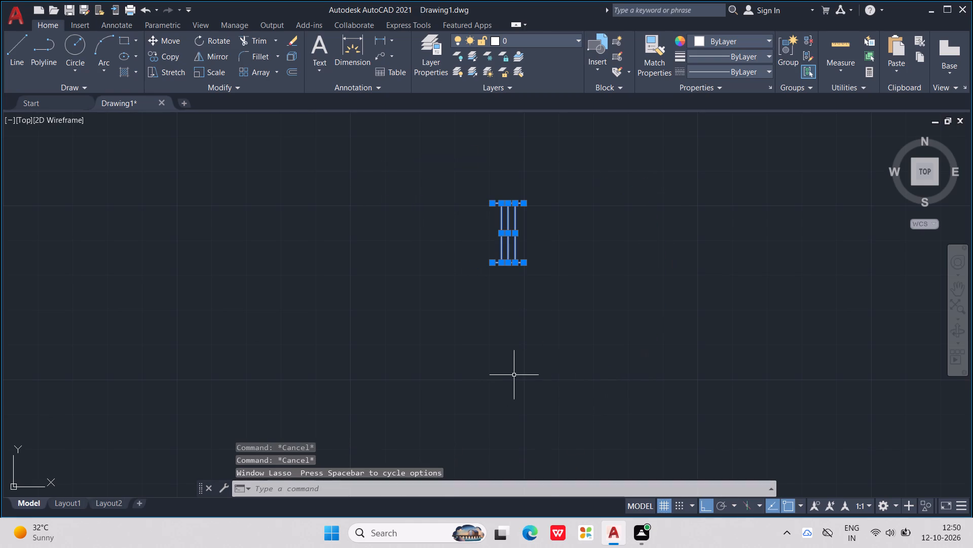
pyautogui.press('r')
pyautogui.press('o')
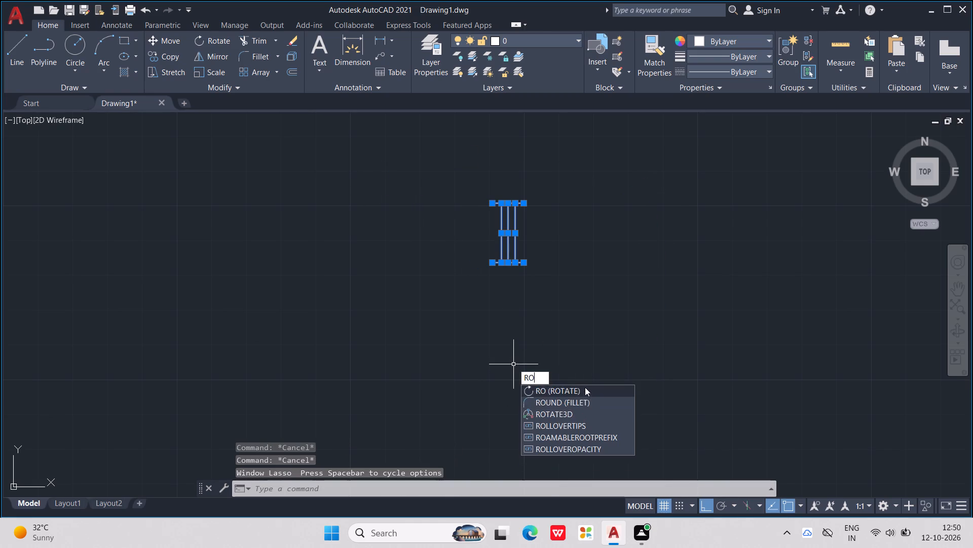
pyautogui.click(585, 387)
pyautogui.moveTo(521, 264); pyautogui.dragTo(565, 193)
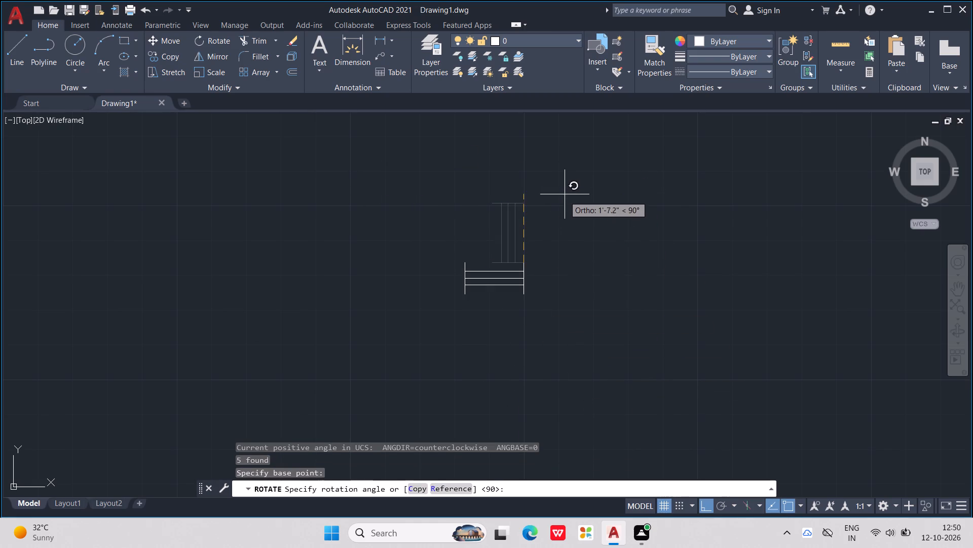
pyautogui.moveTo(565, 193); pyautogui.dragTo(565, 172)
pyautogui.click(565, 171)
pyautogui.scroll(-2, 565, 171)
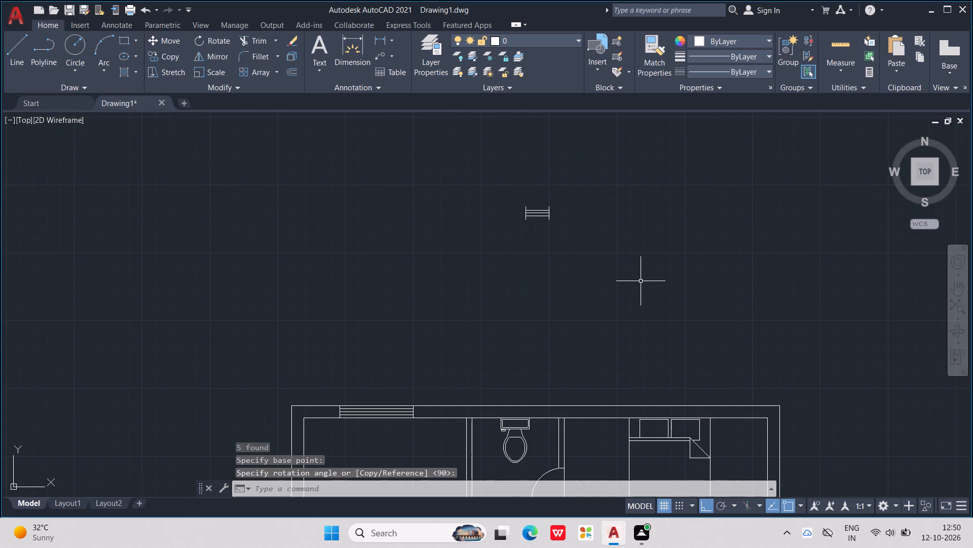
pyautogui.press('Escape')
pyautogui.press('Escape')
pyautogui.press('Escape')
# Copy the rotated ventilator and paste it into the north wall behind the north toilet, with its base on the wall's inner line.
pyautogui.moveTo(452, 168); pyautogui.dragTo(634, 215)
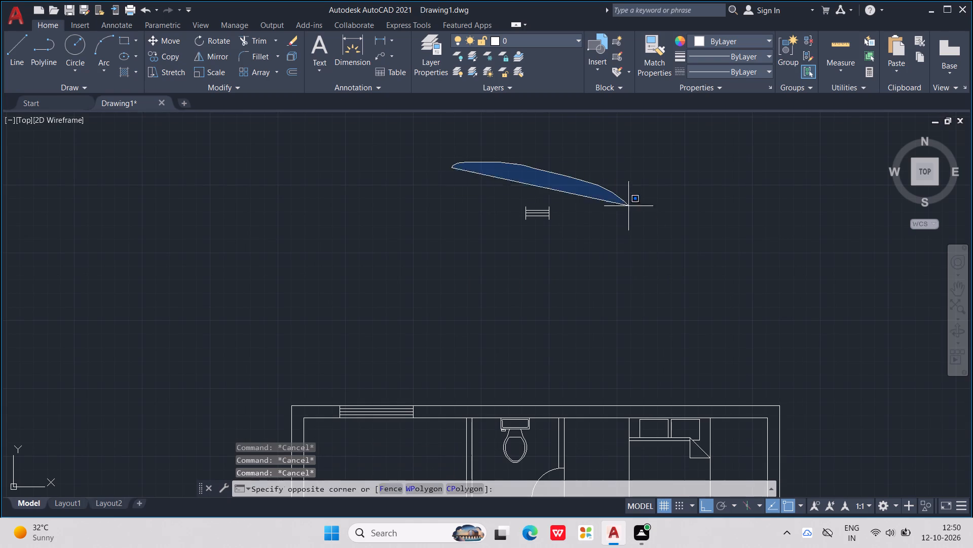
pyautogui.moveTo(634, 215); pyautogui.dragTo(482, 324)
pyautogui.hotkey('ctrl', 'c')
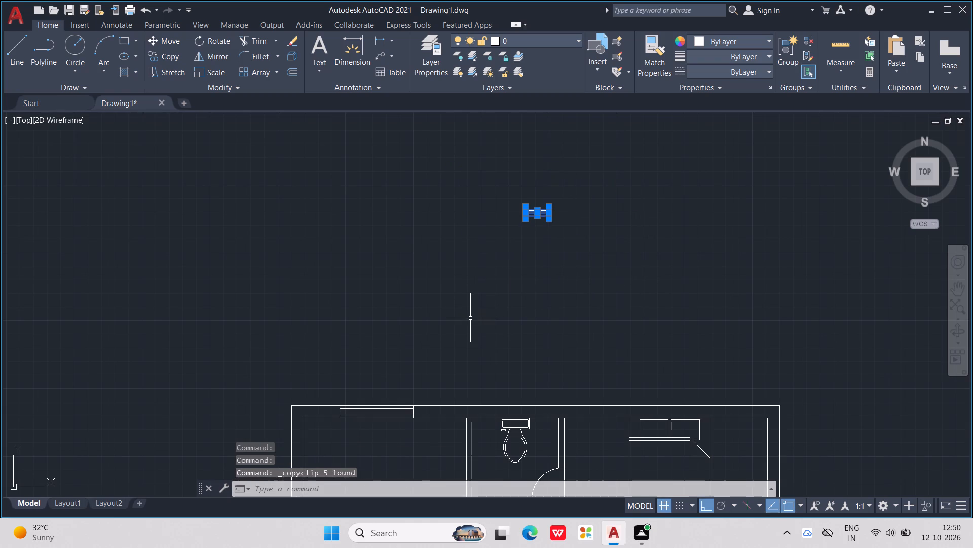
pyautogui.hotkey('ctrl', 'v')
pyautogui.scroll(2, 517, 427)
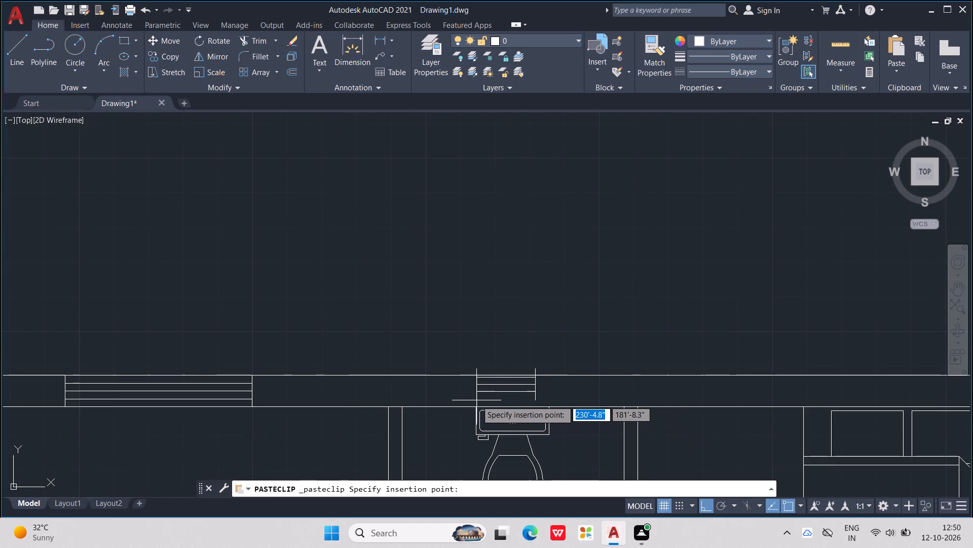
pyautogui.scroll(3, 476, 400)
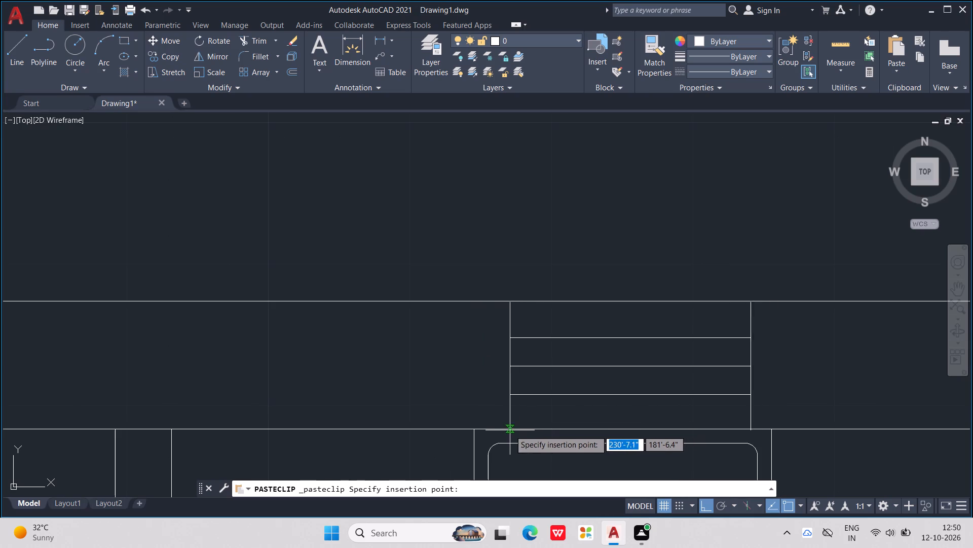
pyautogui.click(448, 425)
pyautogui.scroll(-2, 456, 416)
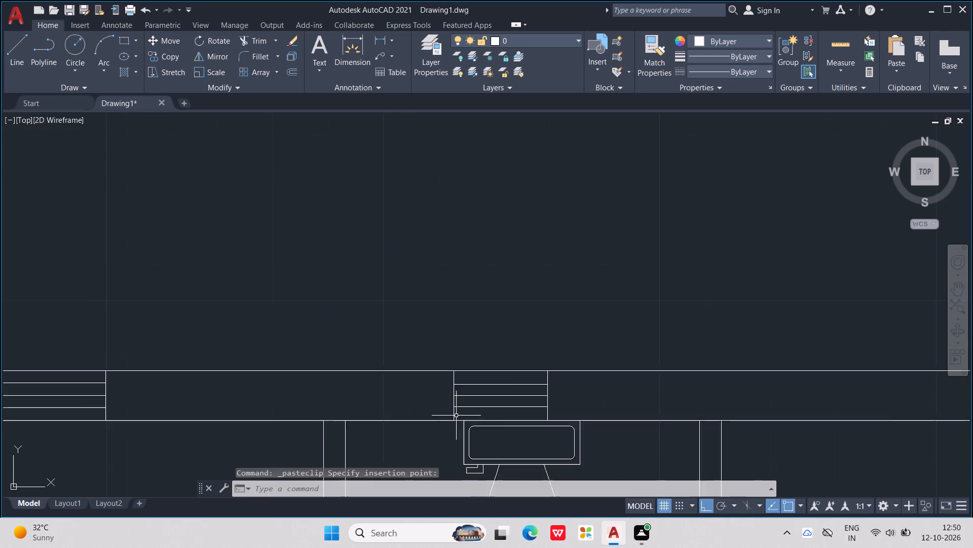
pyautogui.scroll(-1, 457, 415)
pyautogui.press('Escape')
# Erase the spare rotated ventilator left in the empty space north of the plan.
pyautogui.scroll(-3, 582, 442)
pyautogui.moveTo(367, 217); pyautogui.dragTo(724, 325)
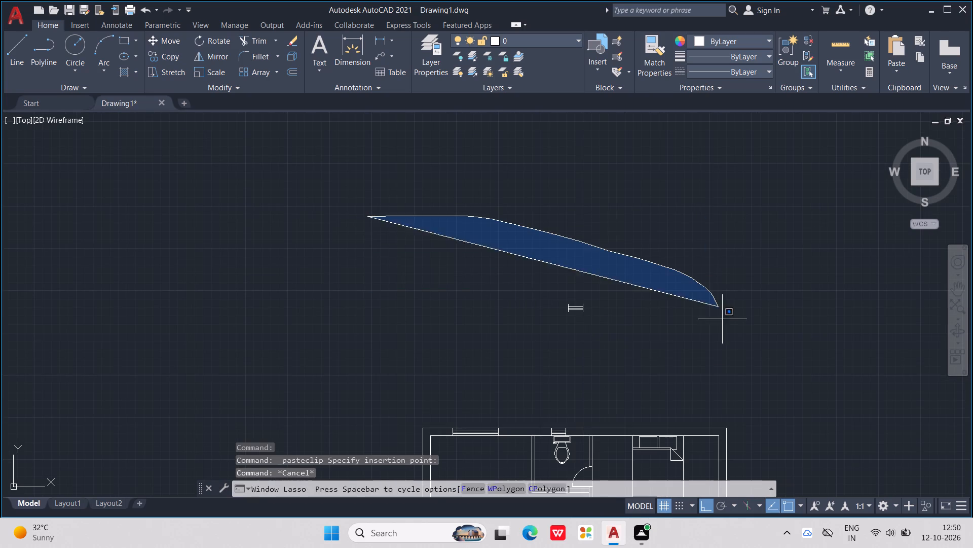
pyautogui.moveTo(724, 325); pyautogui.dragTo(627, 391)
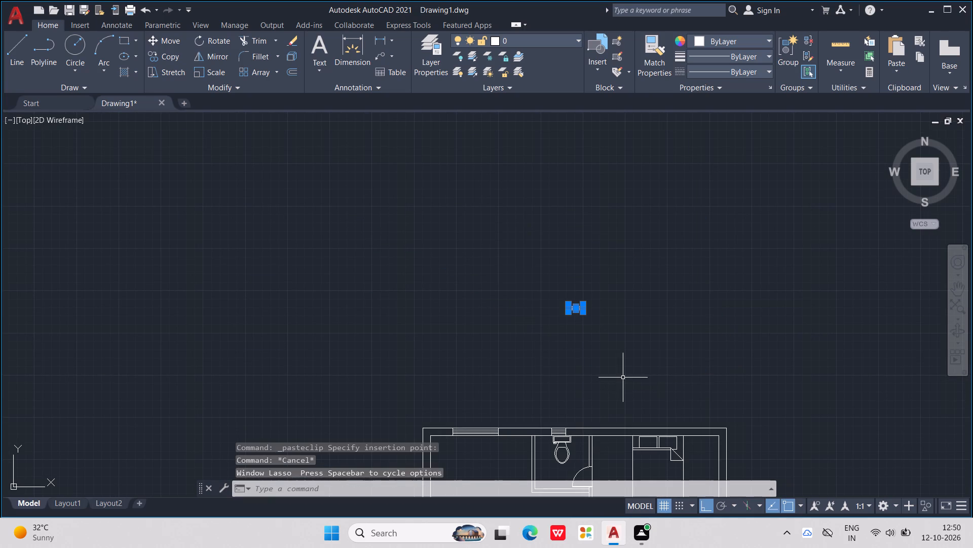
pyautogui.press('Delete')
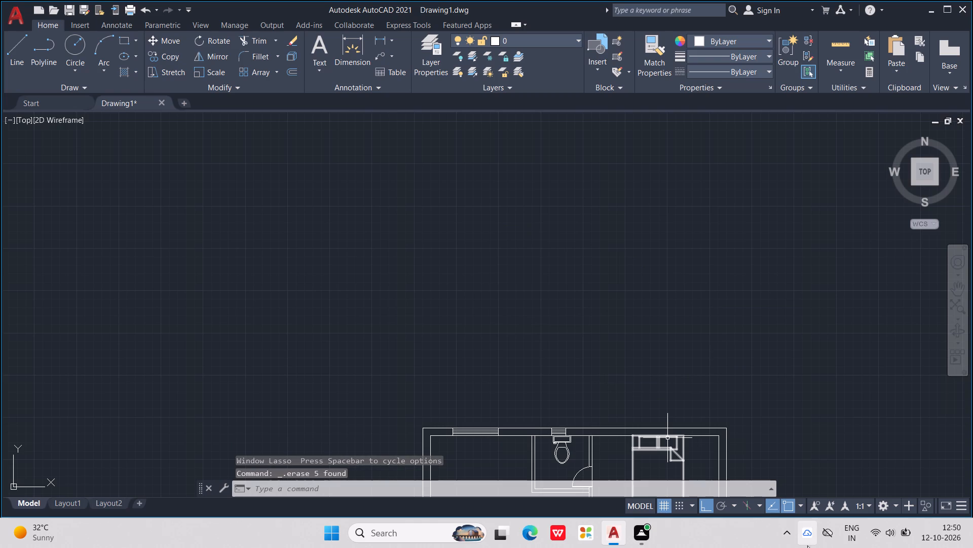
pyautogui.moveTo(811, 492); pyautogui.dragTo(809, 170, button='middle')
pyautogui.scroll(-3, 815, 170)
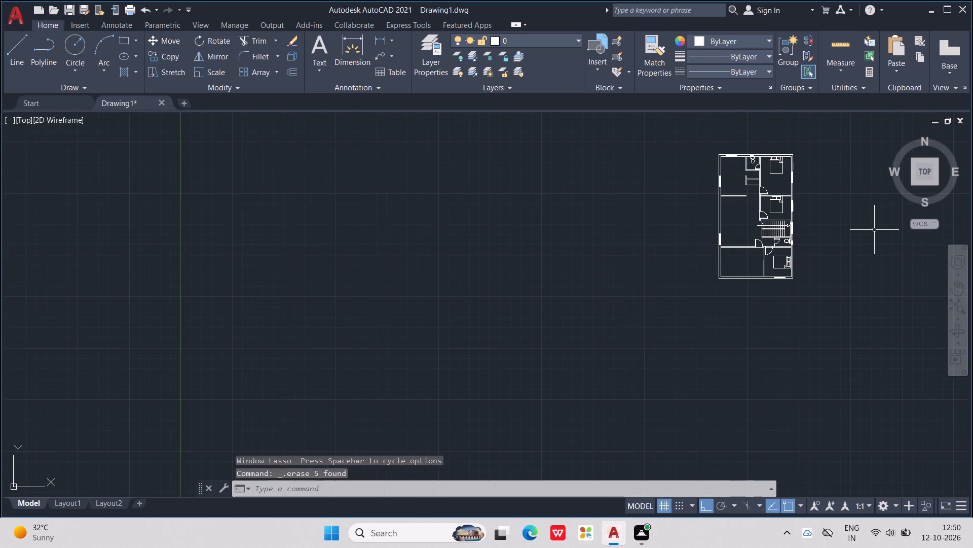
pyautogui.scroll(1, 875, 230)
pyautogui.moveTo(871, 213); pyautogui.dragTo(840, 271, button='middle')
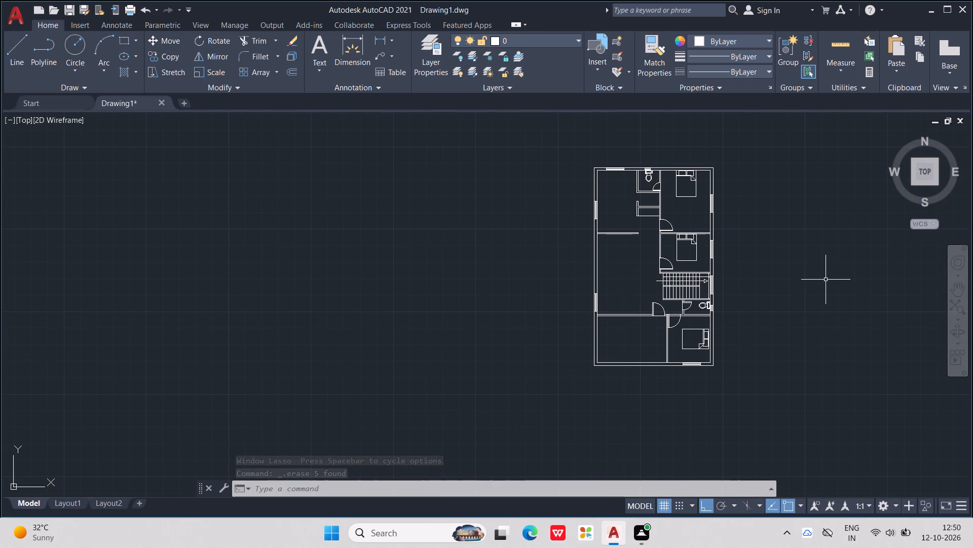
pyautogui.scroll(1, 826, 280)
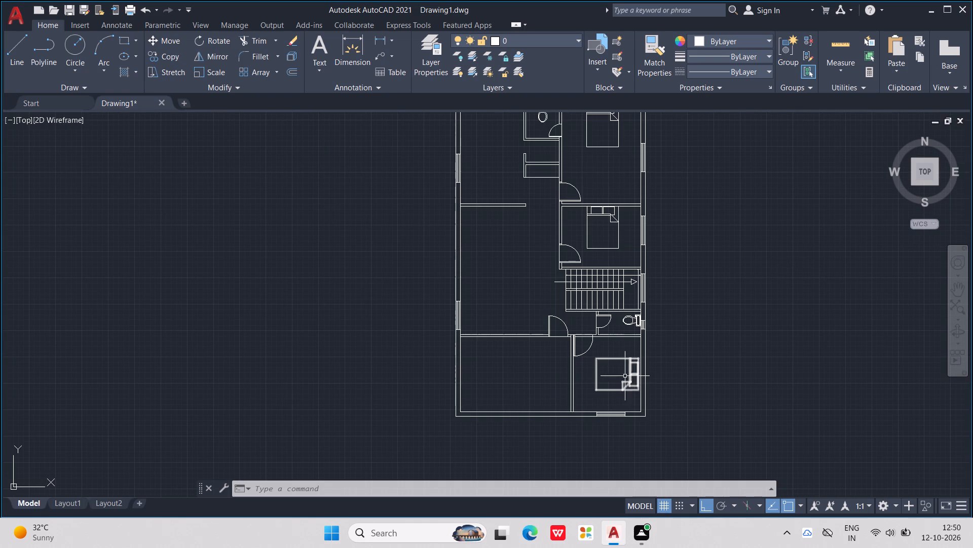
# Draw a short line down from the wall's south edge just west of the hall's south door, continuing east to the partition wall.
pyautogui.press('l')
pyautogui.scroll(1, 562, 377)
pyautogui.press('Return')
pyautogui.scroll(1, 589, 350)
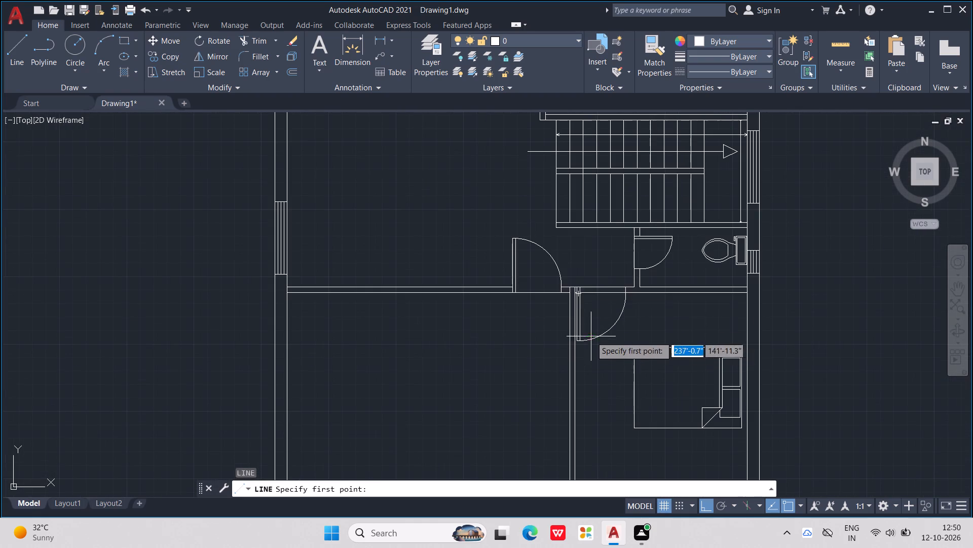
pyautogui.moveTo(532, 309); pyautogui.dragTo(607, 337, button='middle')
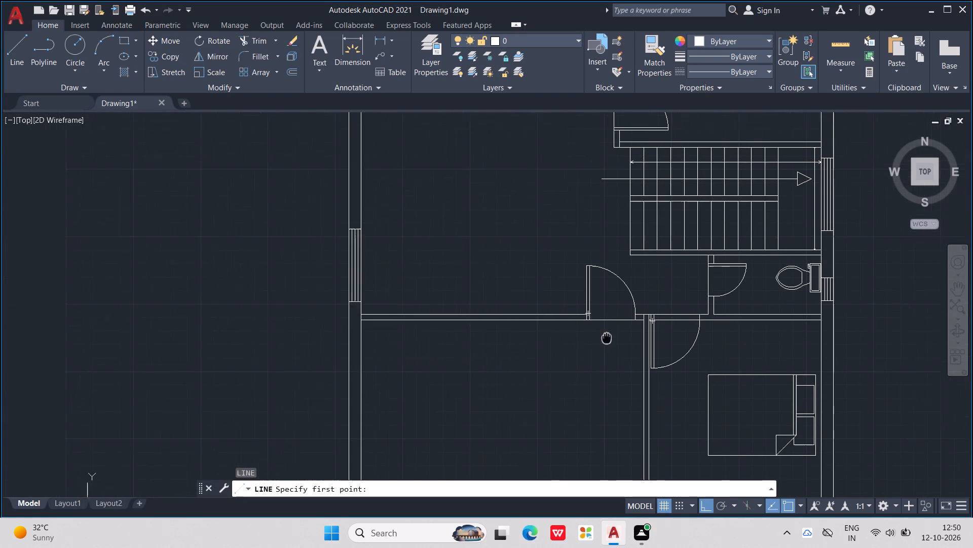
pyautogui.moveTo(607, 337); pyautogui.dragTo(619, 339, button='middle')
pyautogui.scroll(3, 598, 336)
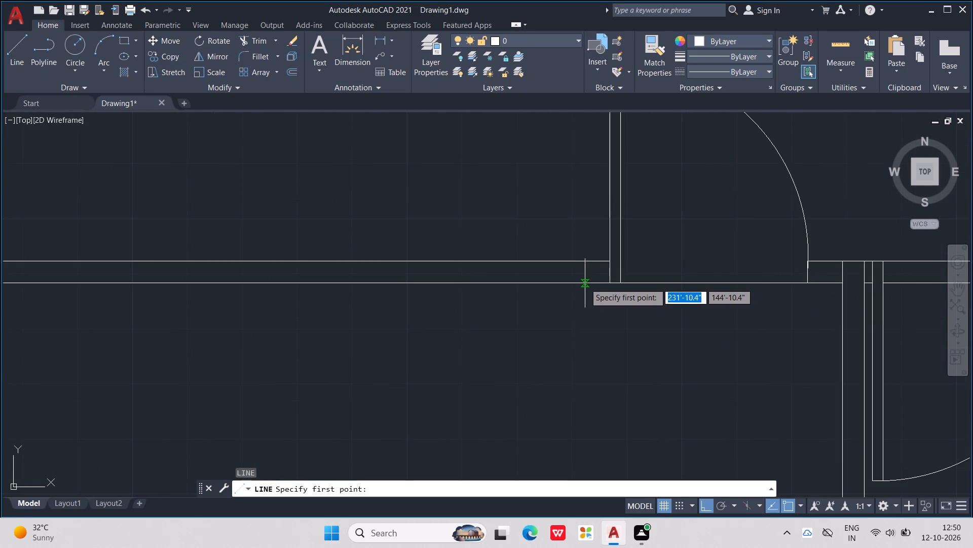
pyautogui.click(585, 283)
pyautogui.click(586, 315)
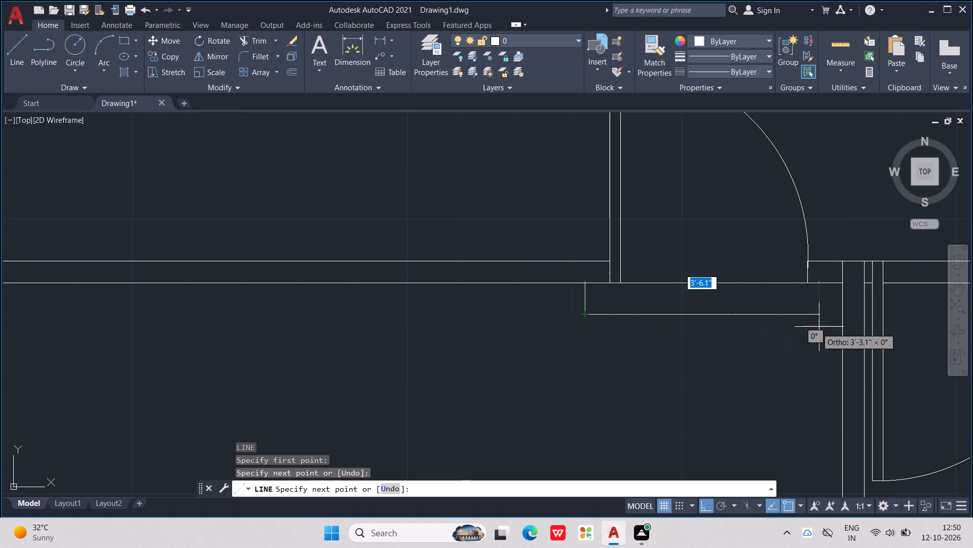
pyautogui.click(841, 308)
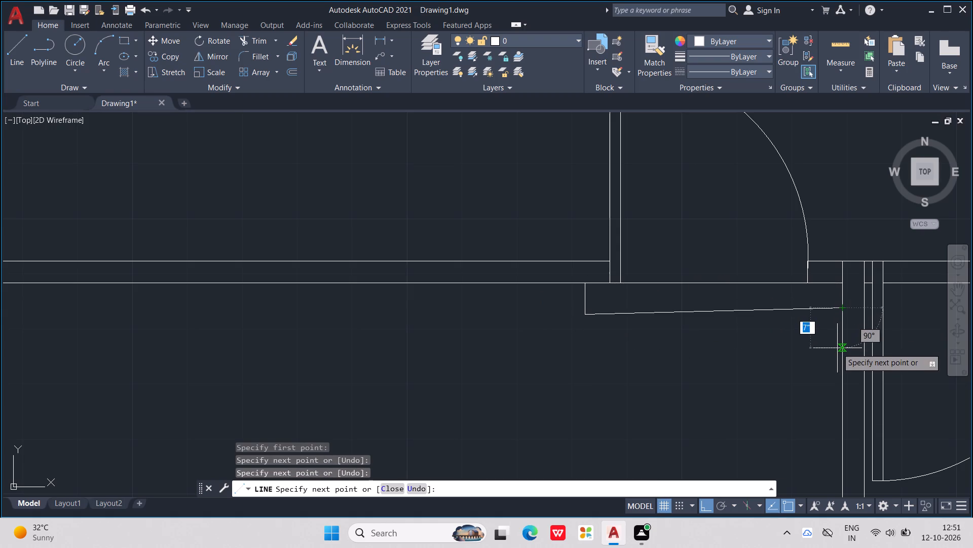
# Erase the slanted line south of the door, keeping the short vertical line.
pyautogui.hotkey('ctrl', 'x')
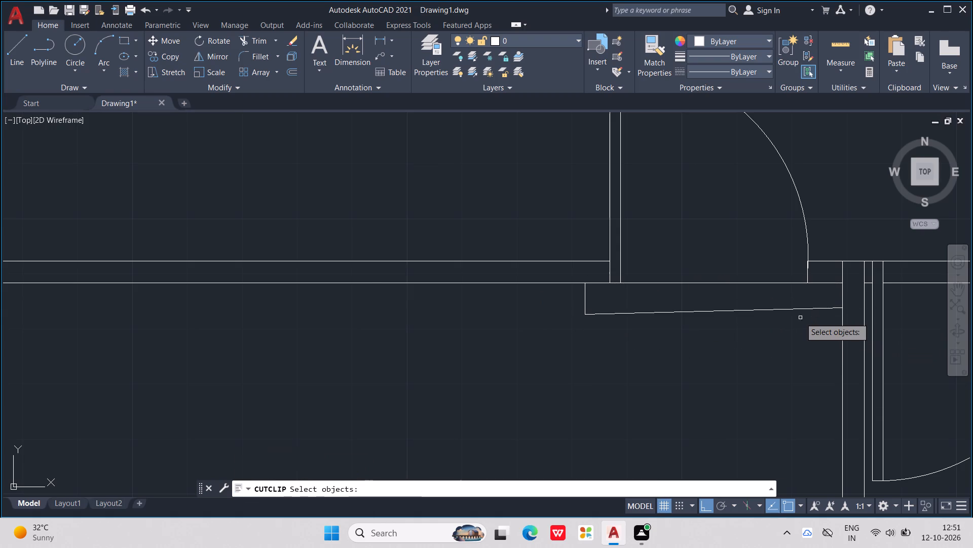
pyautogui.hotkey('ctrl', 'z')
pyautogui.moveTo(786, 306); pyautogui.dragTo(785, 319)
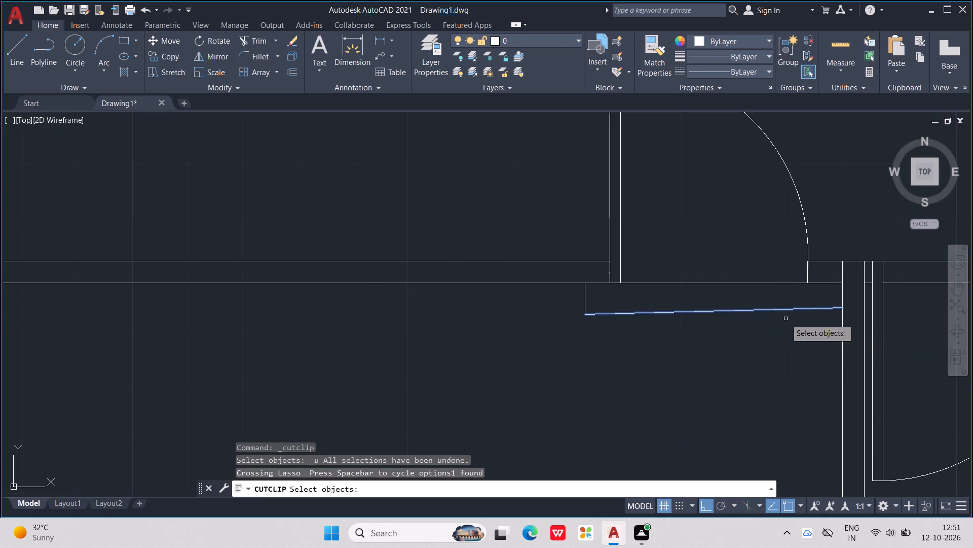
pyautogui.press('Delete')
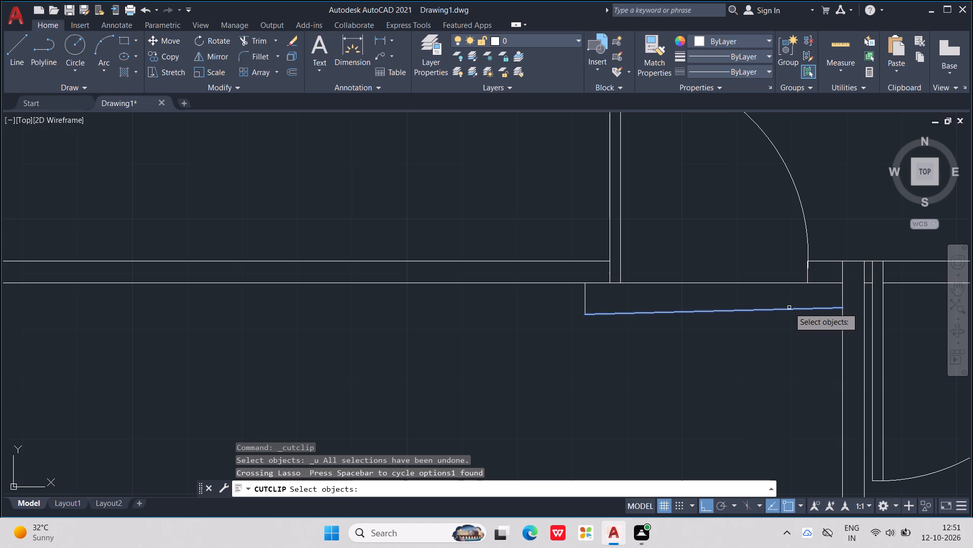
pyautogui.press('Delete')
pyautogui.press('Escape')
pyautogui.press('Escape')
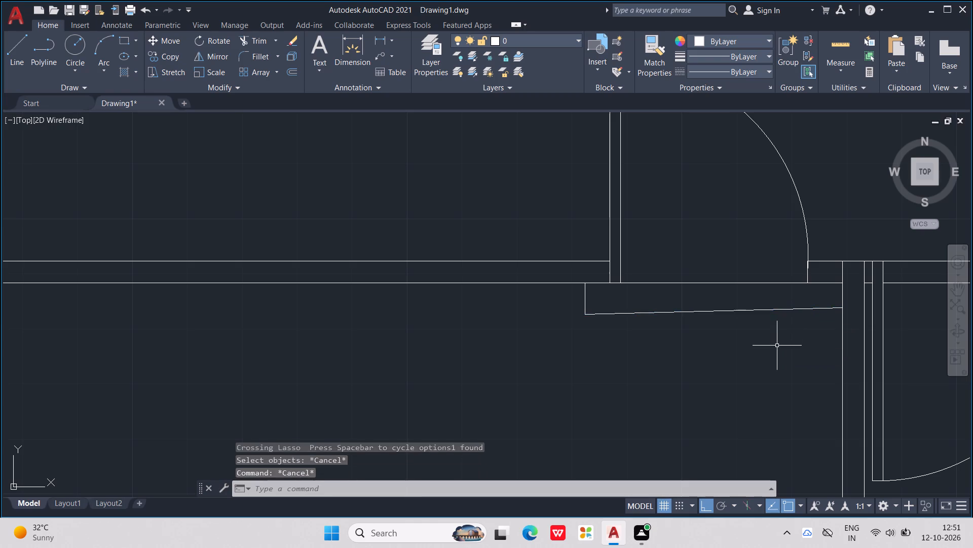
pyautogui.press('Escape')
pyautogui.click(769, 308)
pyautogui.press('Delete')
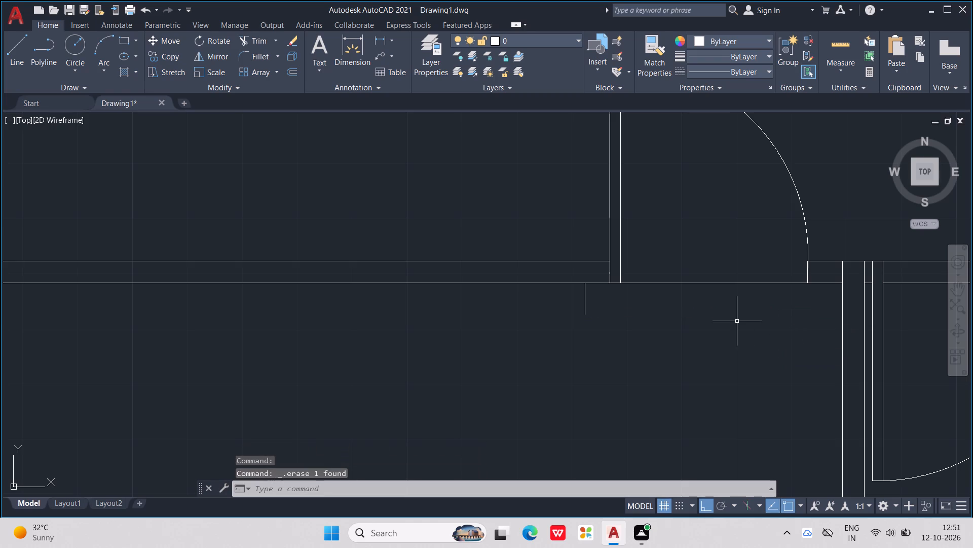
# Turn ortho off and draw a horizontal line about 3'-11" long from the short line's lower end to the partition wall.
pyautogui.press('l')
pyautogui.press('Return')
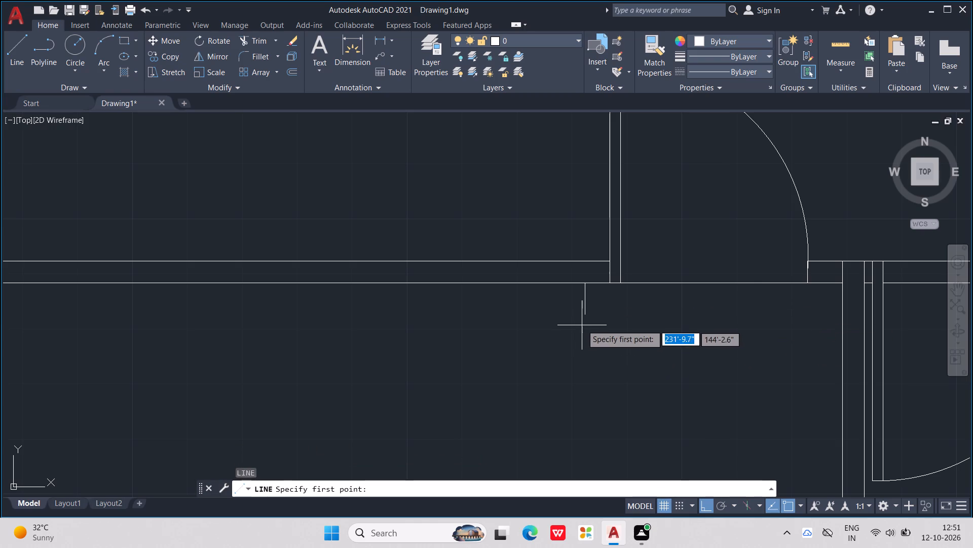
pyautogui.click(585, 318)
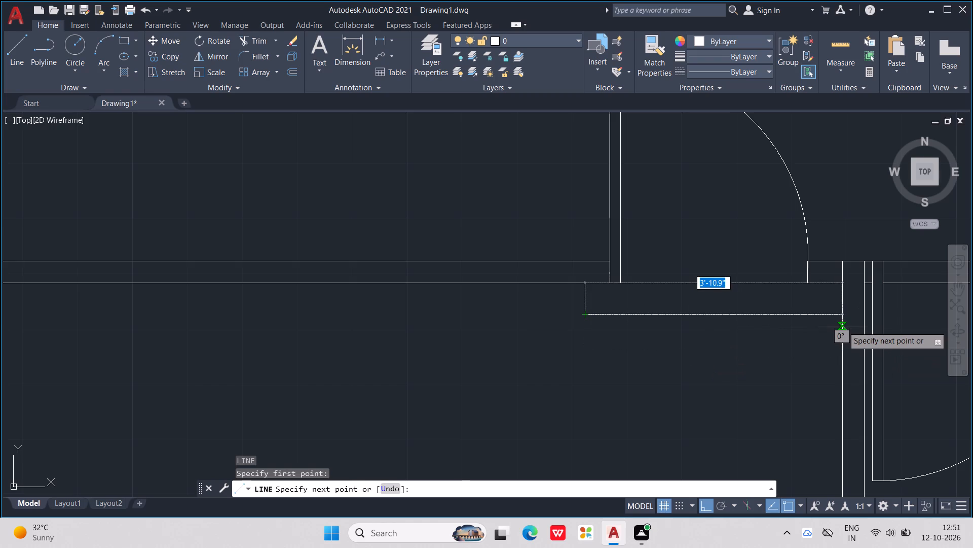
pyautogui.press('F8')
pyautogui.click(845, 316)
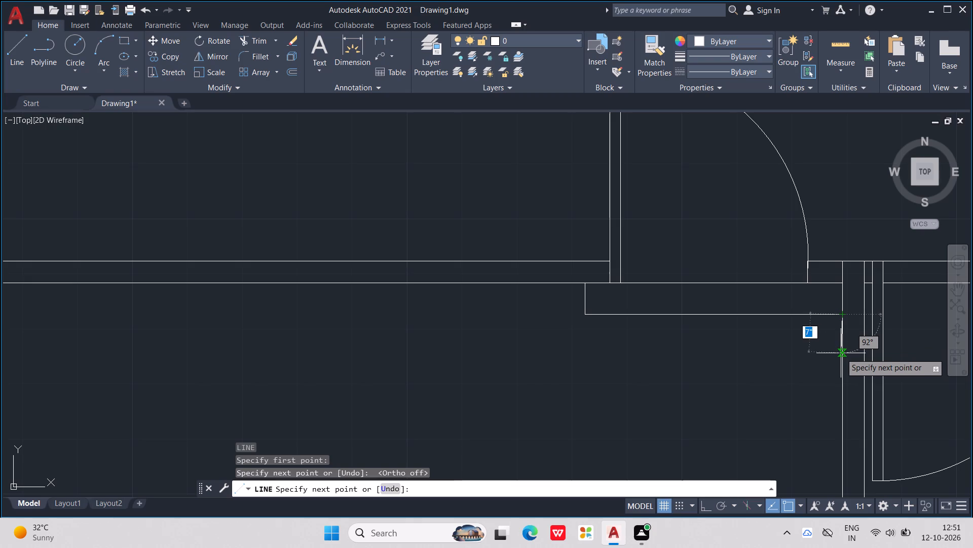
pyautogui.press('Escape')
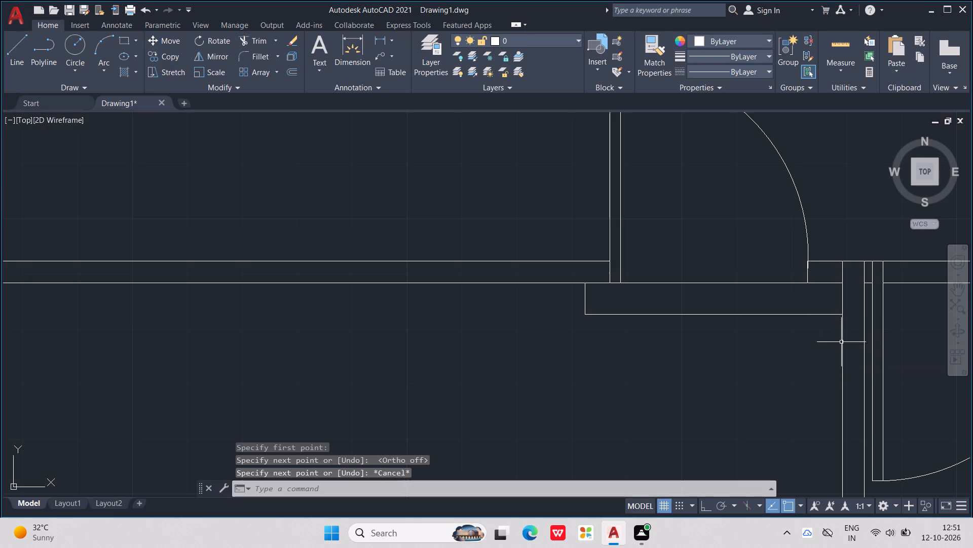
# Draw a second step outline below the first, going down from its southwest corner and about 3'-11" east to the partition wall.
pyautogui.press('l')
pyautogui.press('Return')
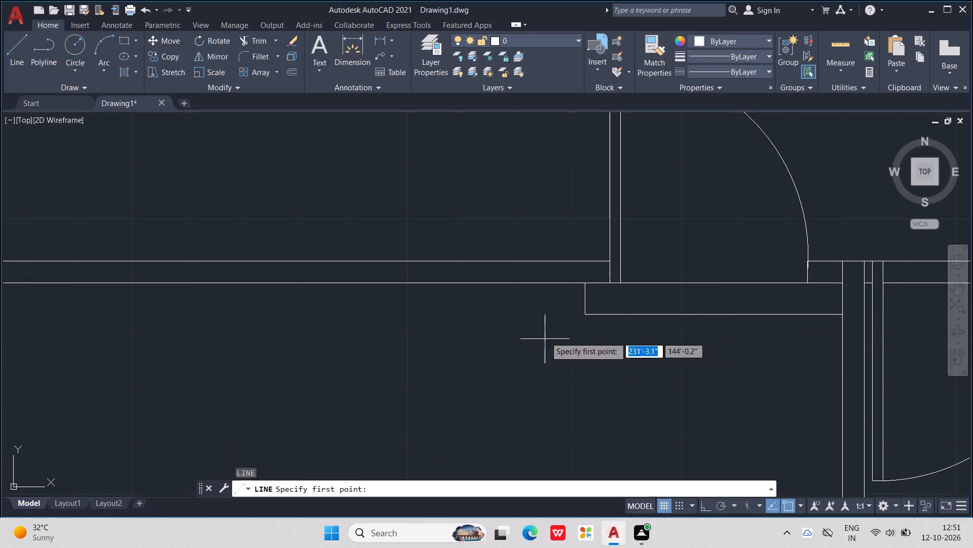
pyautogui.click(590, 313)
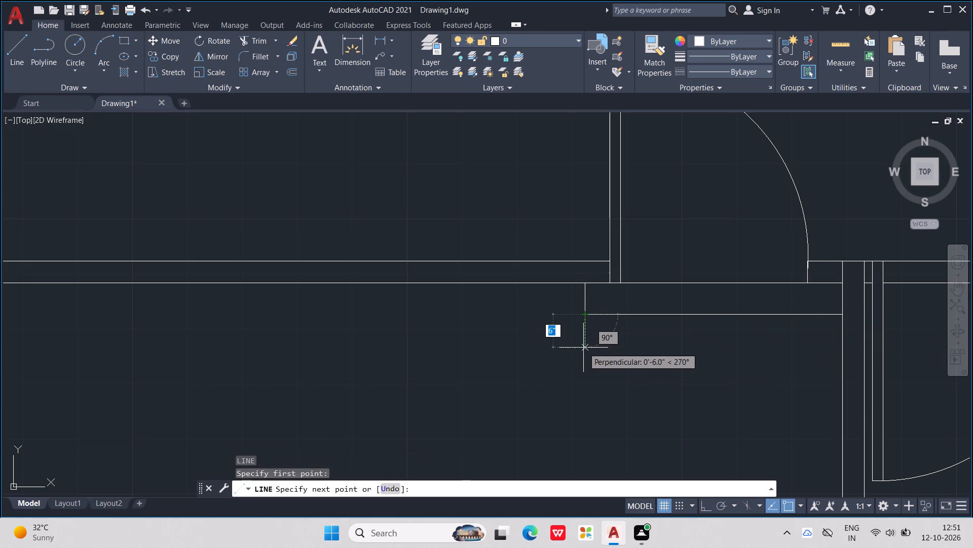
pyautogui.click(588, 337)
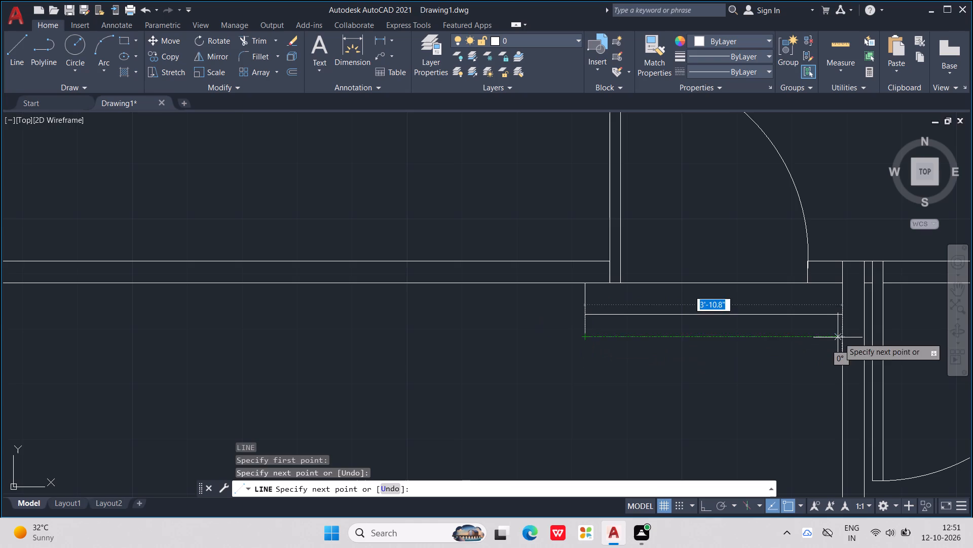
pyautogui.click(838, 336)
pyautogui.scroll(-2, 837, 336)
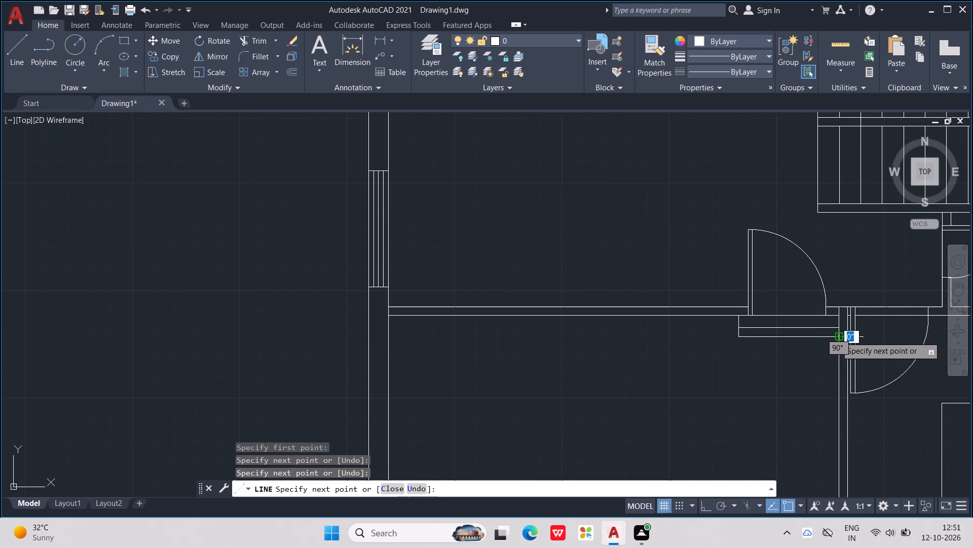
pyautogui.press('Escape')
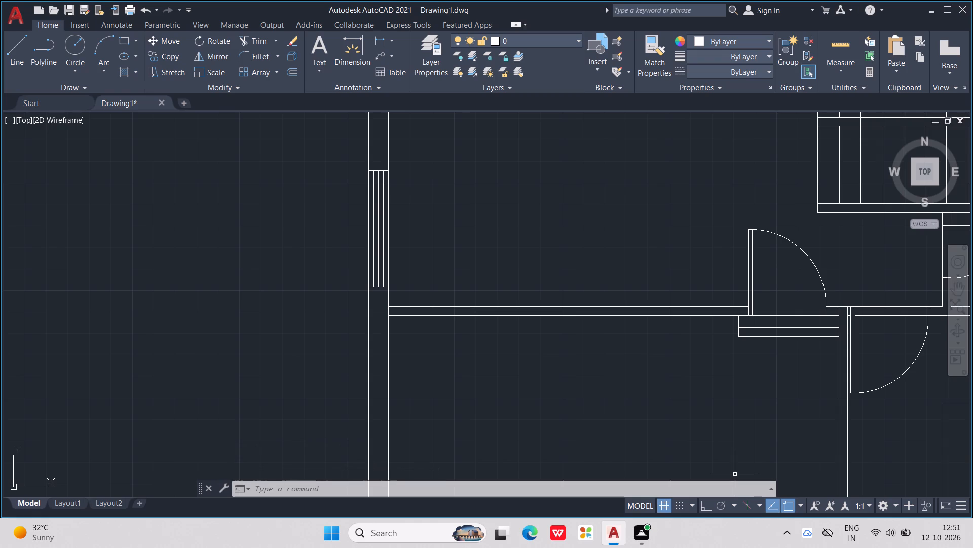
# Start a multiline text in the northwest room beside the west window and set its text height to 9".
pyautogui.scroll(-1, 697, 471)
pyautogui.scroll(-3, 692, 430)
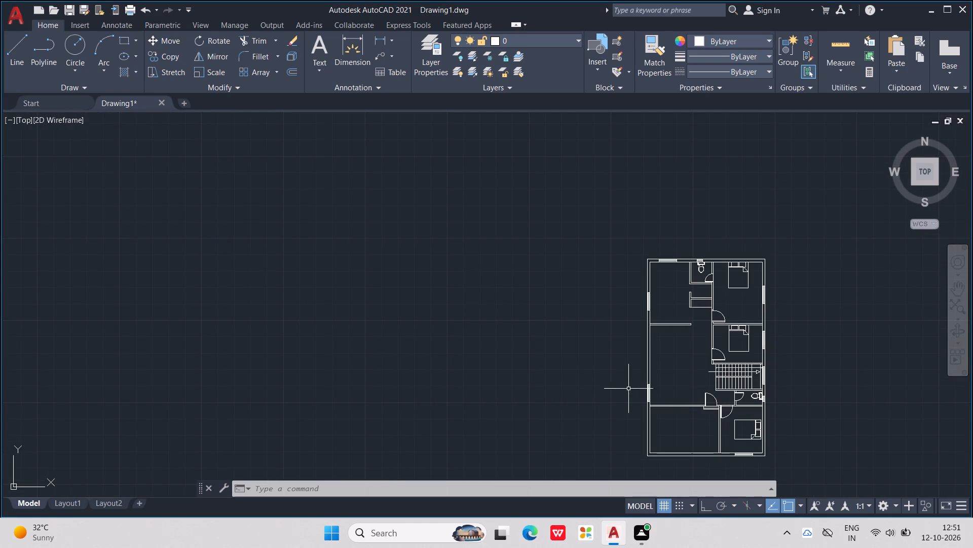
pyautogui.scroll(1, 662, 343)
pyautogui.moveTo(696, 296); pyautogui.dragTo(598, 160, button='middle')
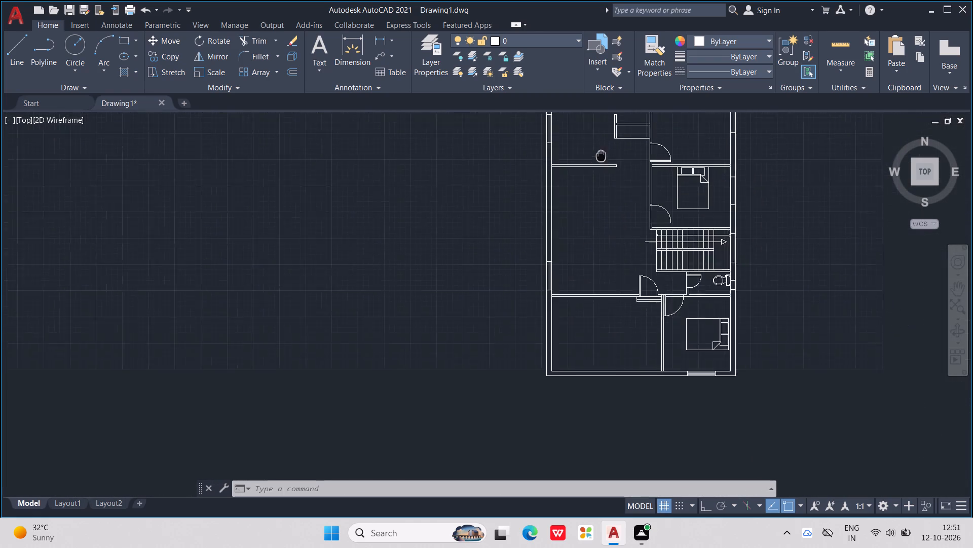
pyautogui.moveTo(598, 160); pyautogui.dragTo(569, 252, button='middle')
pyautogui.scroll(2, 557, 200)
pyautogui.press('t')
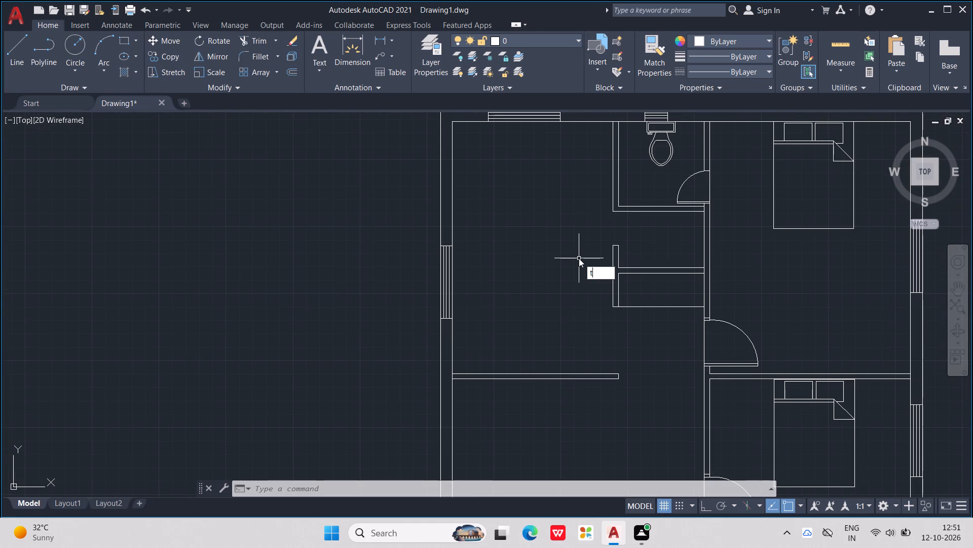
pyautogui.click(621, 284)
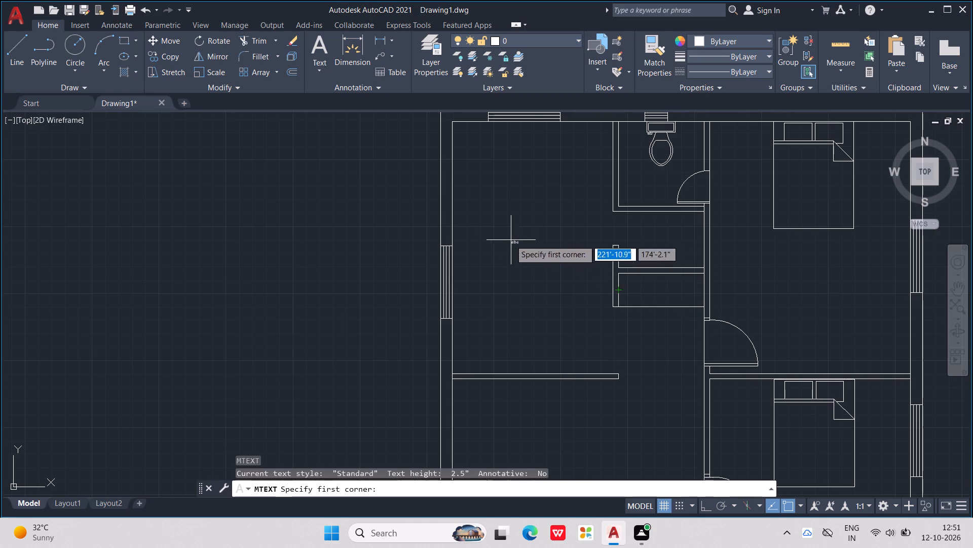
pyautogui.click(505, 234)
pyautogui.scroll(2, 512, 238)
pyautogui.doubleClick(513, 239)
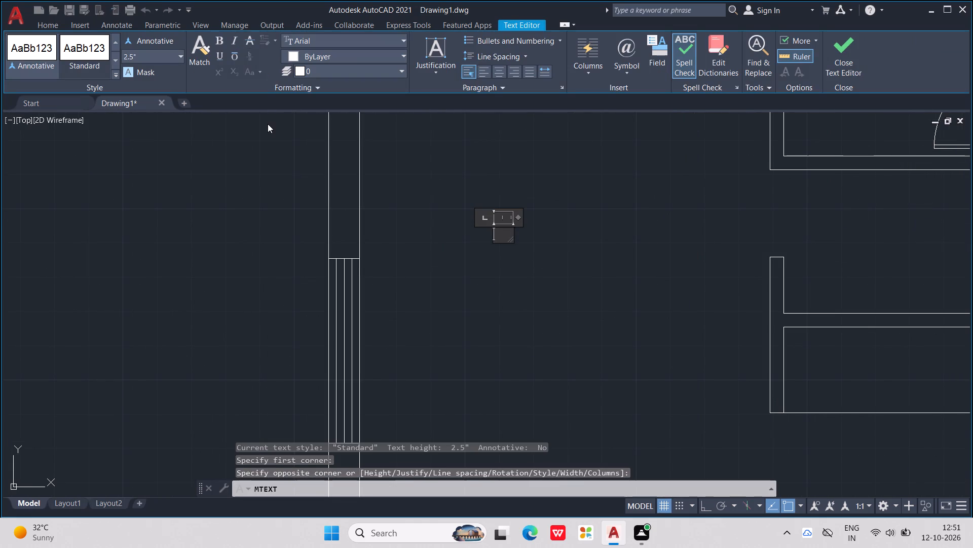
pyautogui.click(185, 57)
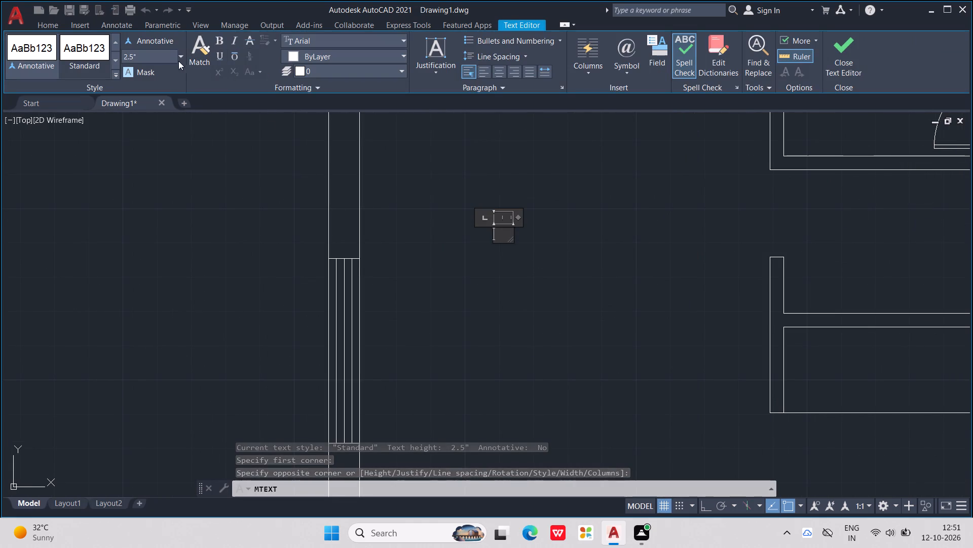
pyautogui.moveTo(175, 59); pyautogui.dragTo(75, 70)
pyautogui.write('9"')
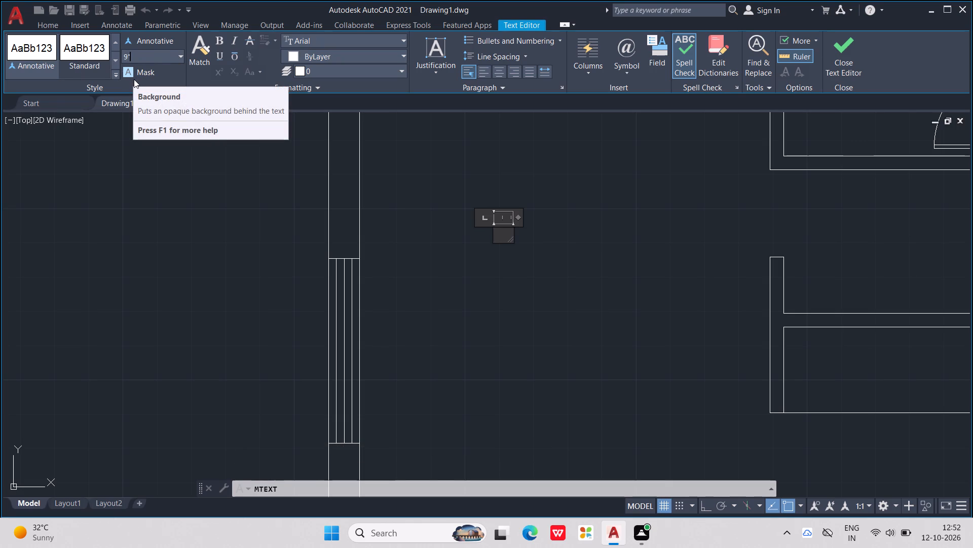
pyautogui.write('KI')
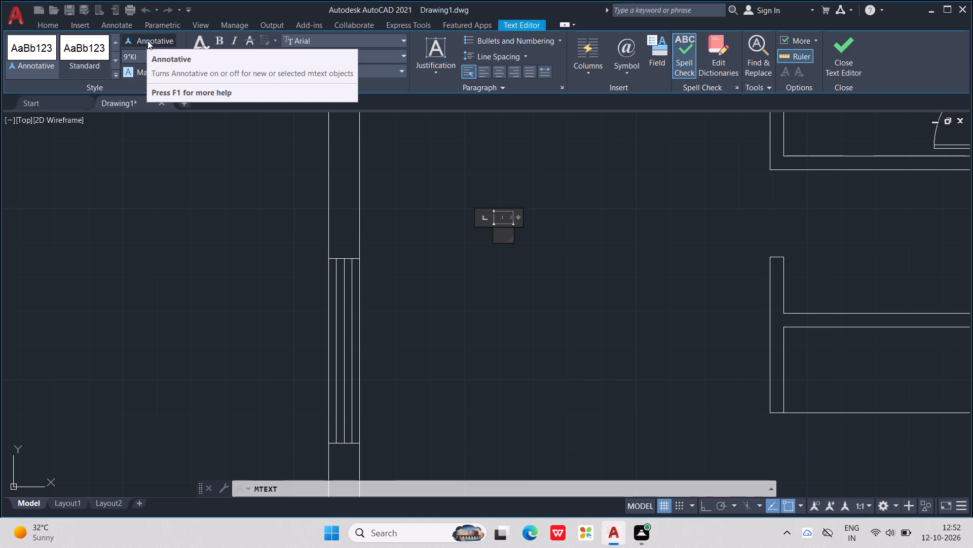
pyautogui.press('BackSpace')
pyautogui.press('BackSpace')
pyautogui.press('Return')
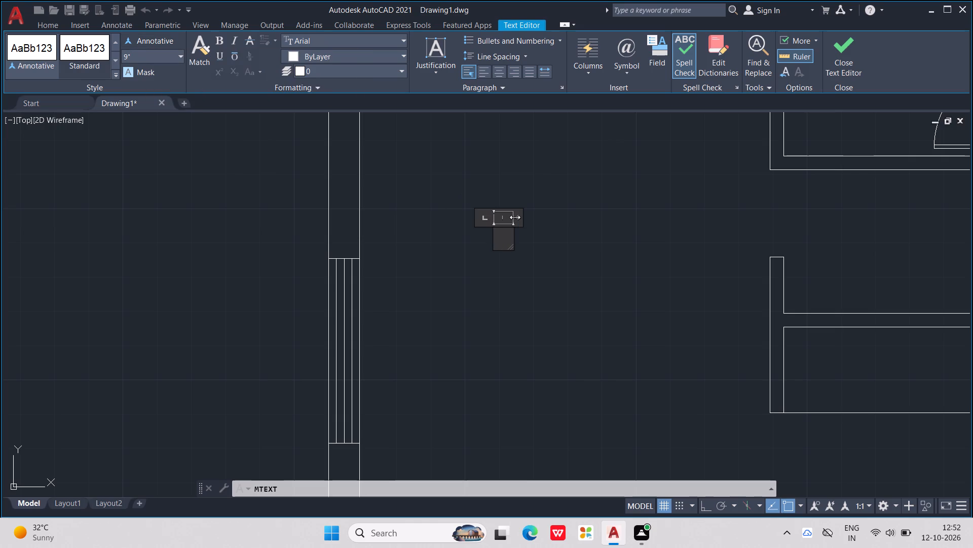
# Enter KITCHEN/DINING as the room name in the open multiline text.
pyautogui.press('k')
pyautogui.write('IT')
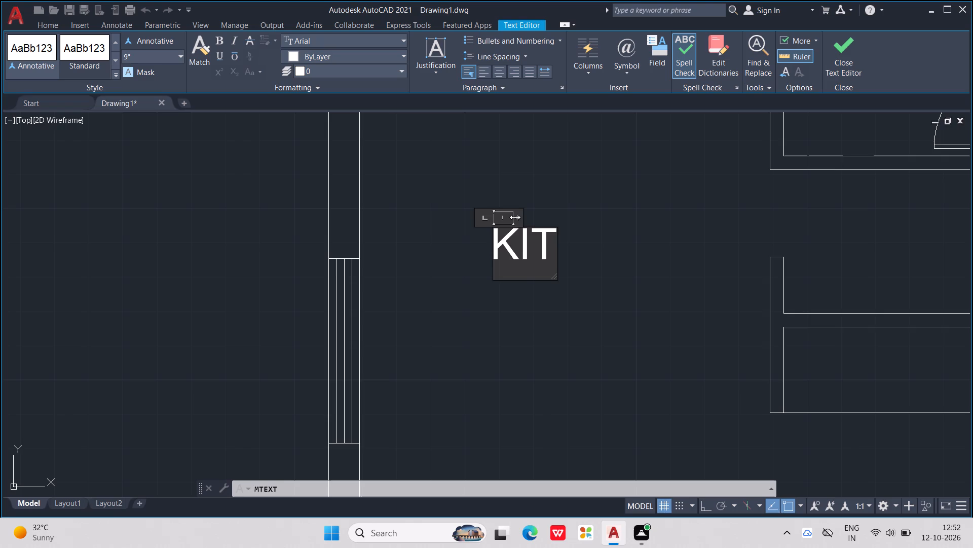
pyautogui.press('v')
pyautogui.press('BackSpace')
pyautogui.write('CJ')
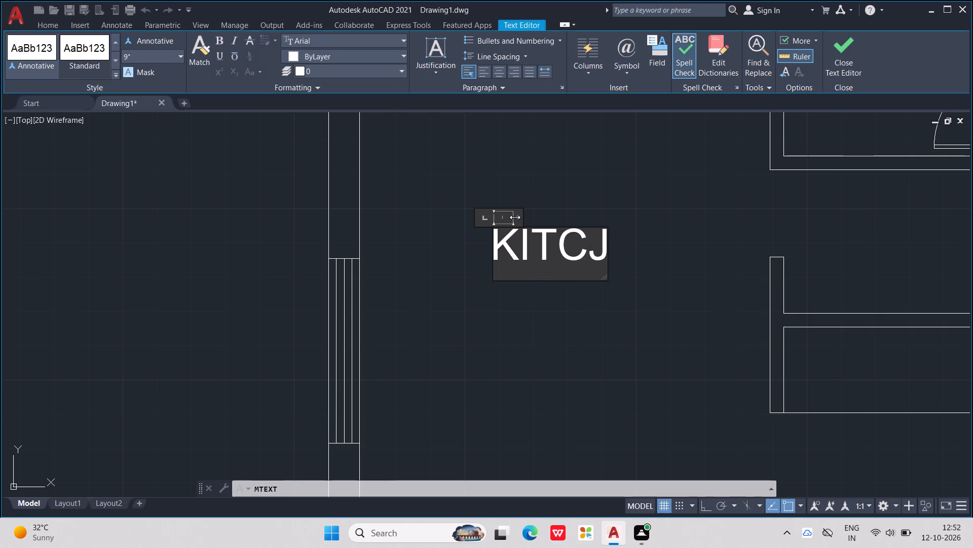
pyautogui.press('BackSpace')
pyautogui.write('HEN')
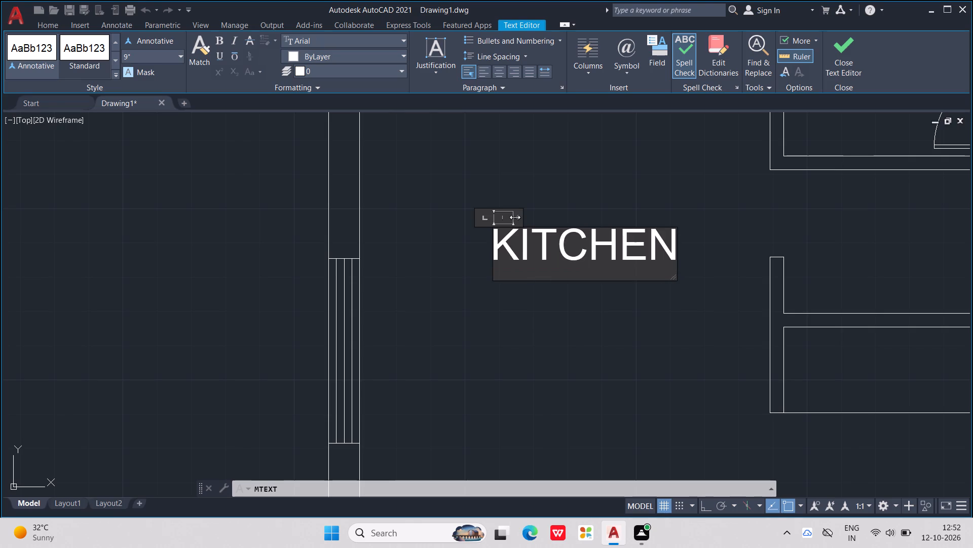
pyautogui.press('/')
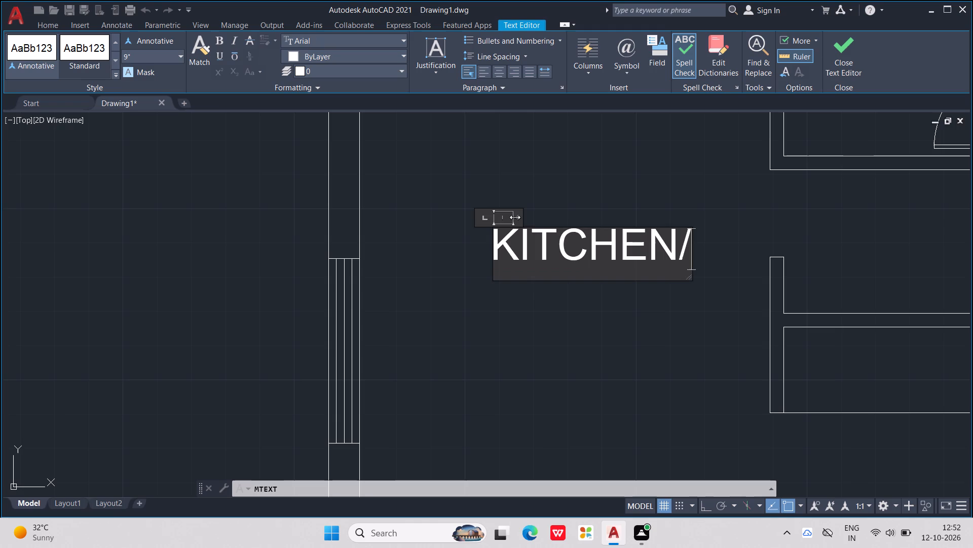
pyautogui.write('DINING')
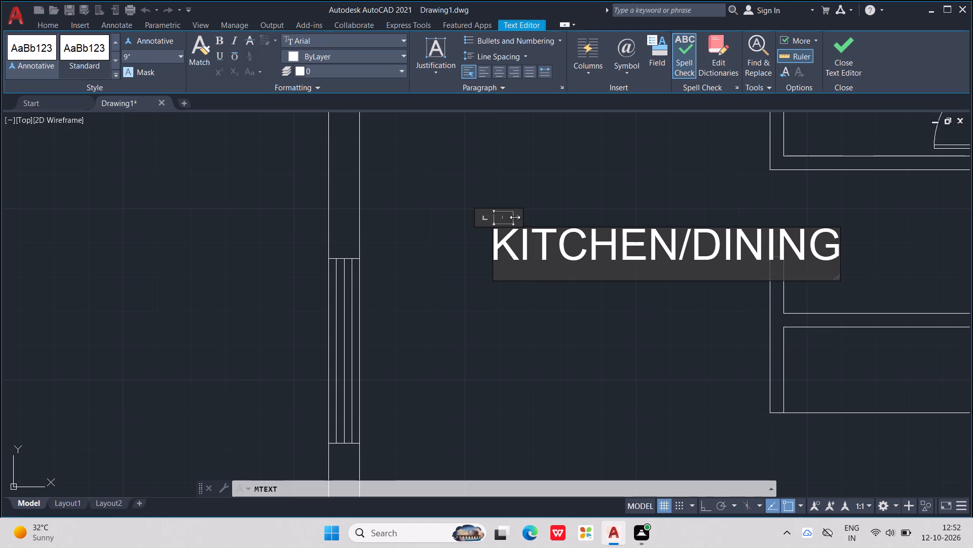
# Add the room size 11'0X16'0" on a new line beneath KITCHEN/DINING.
pyautogui.press('Return')
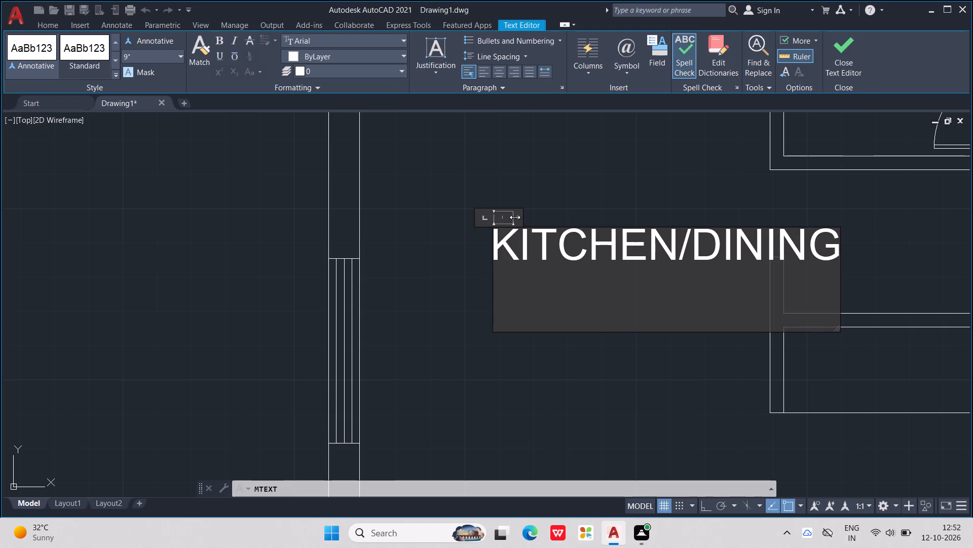
pyautogui.press('space')
pyautogui.press('space')
pyautogui.press('space')
pyautogui.press('space')
pyautogui.write('11')
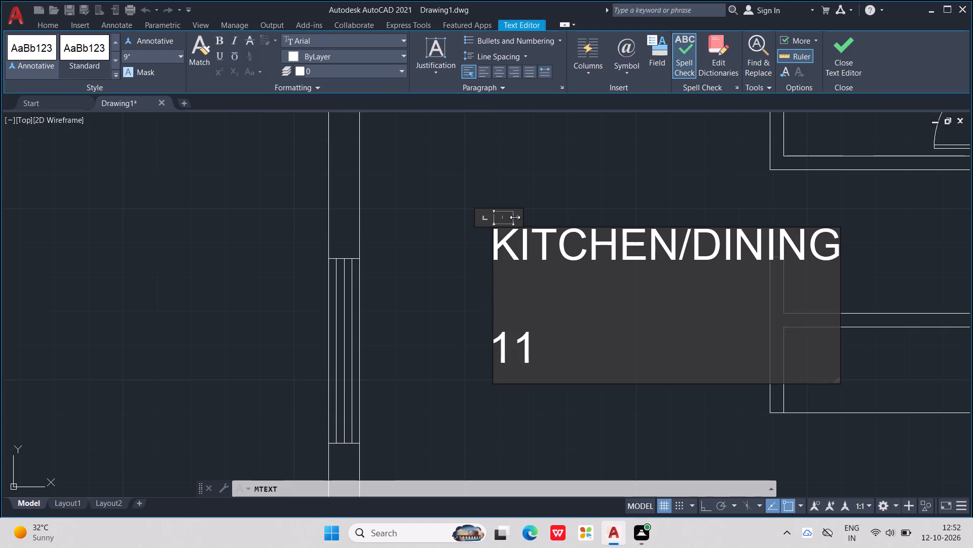
pyautogui.press("'")
pyautogui.press('0')
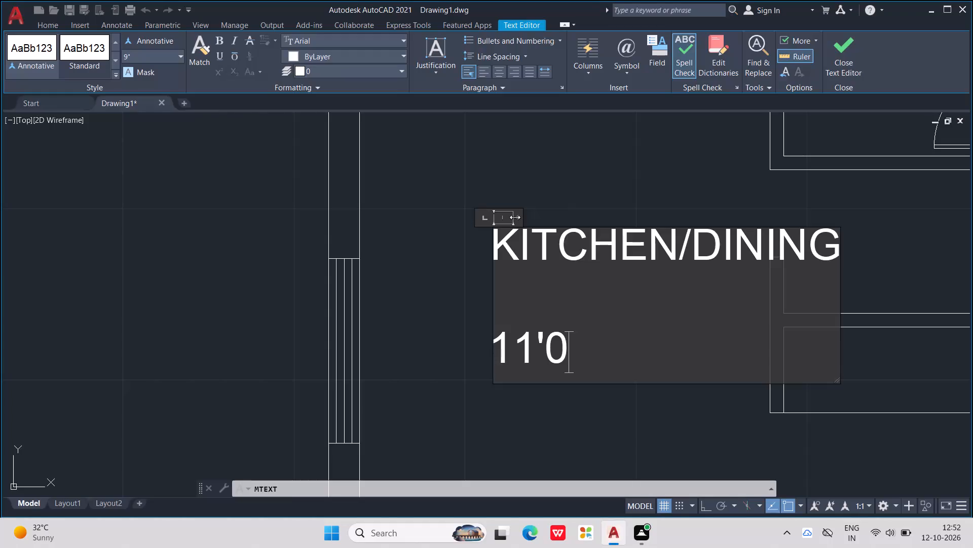
pyautogui.press('x')
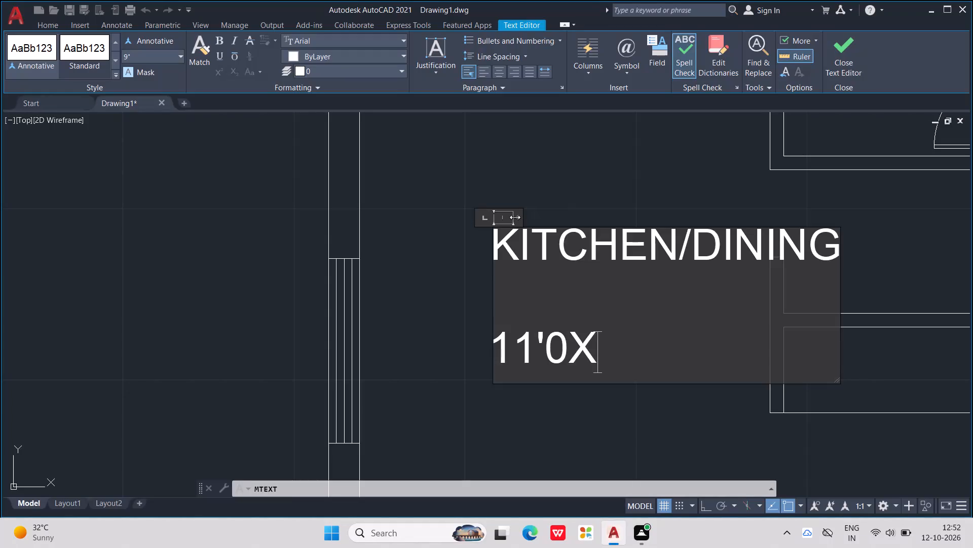
pyautogui.write('16')
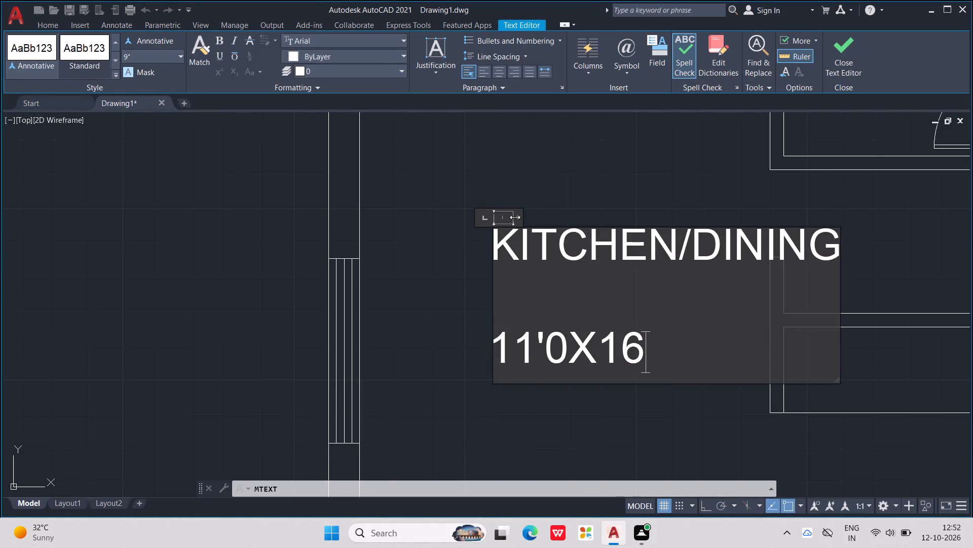
pyautogui.press("'")
pyautogui.write("0'")
pyautogui.press("'")
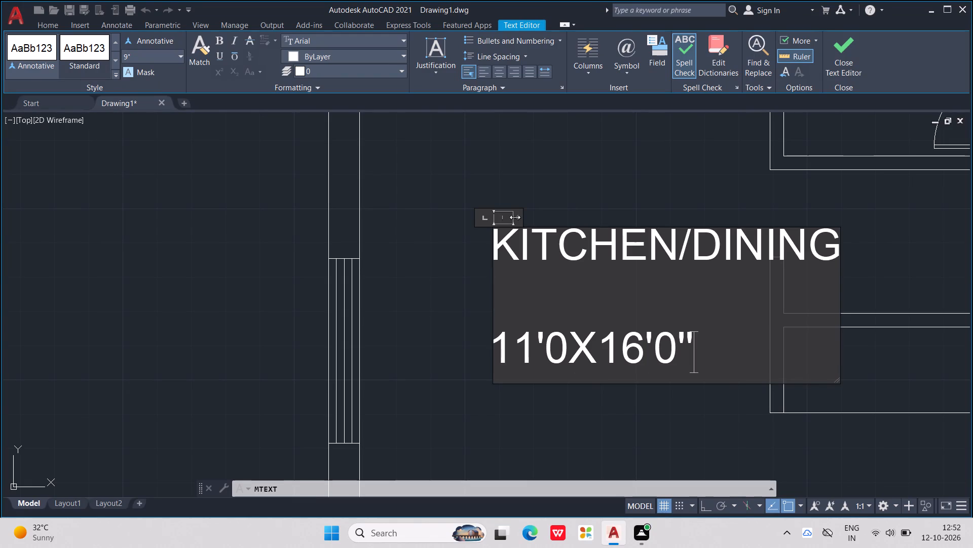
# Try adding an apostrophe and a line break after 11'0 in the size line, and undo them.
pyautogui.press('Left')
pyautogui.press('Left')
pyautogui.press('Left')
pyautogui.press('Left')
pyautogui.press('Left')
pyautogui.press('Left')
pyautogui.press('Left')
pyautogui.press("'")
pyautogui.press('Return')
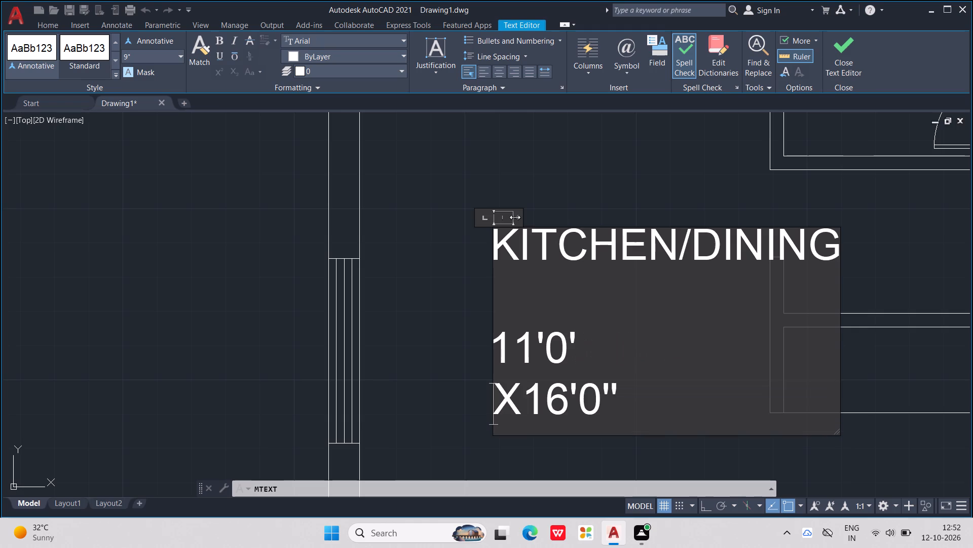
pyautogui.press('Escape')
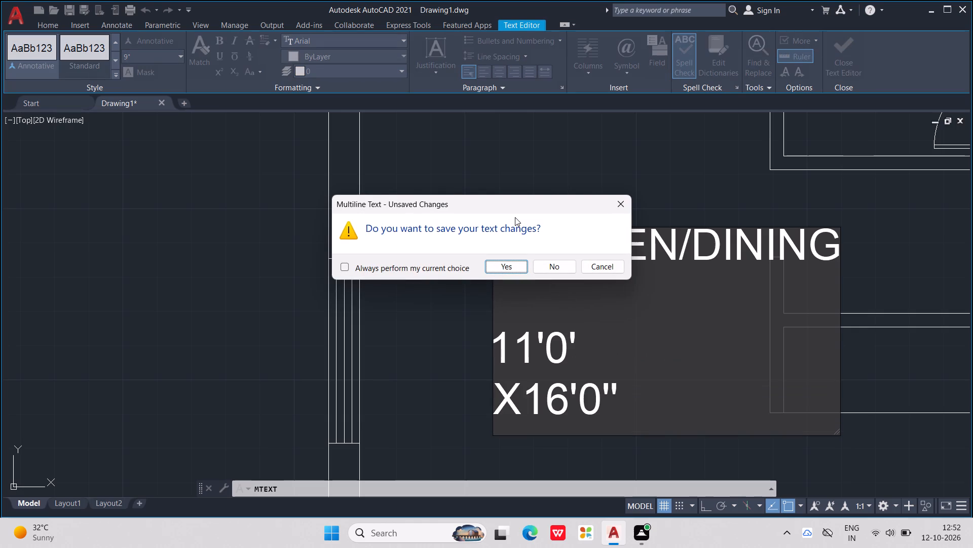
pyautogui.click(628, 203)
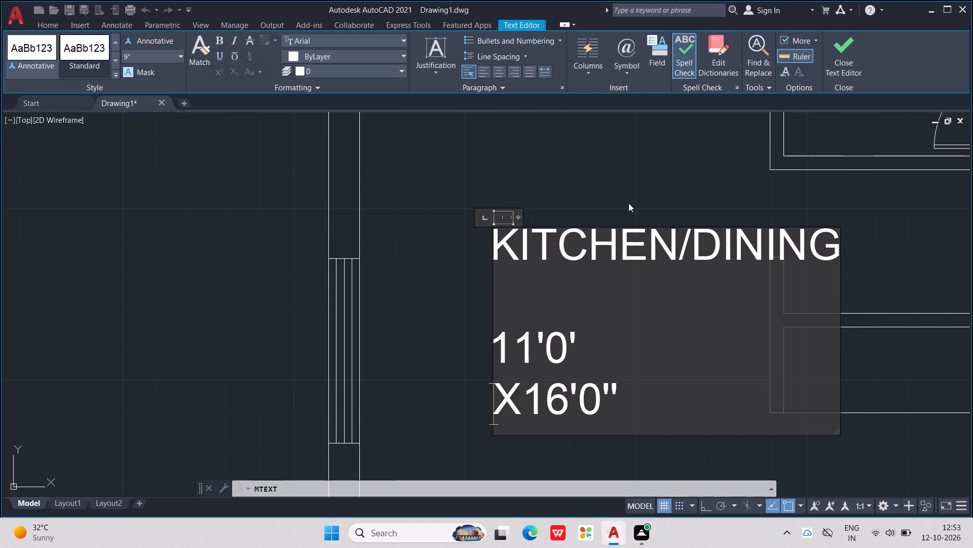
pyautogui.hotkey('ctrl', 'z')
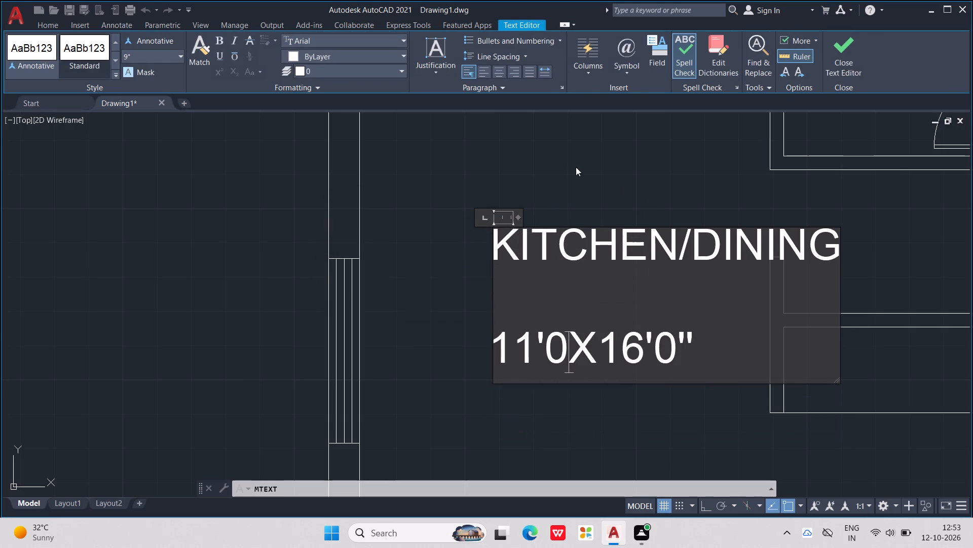
# Close the text, reopen the label for editing and remove the blank line between KITCHEN/DINING and the size.
pyautogui.click(552, 165)
pyautogui.doubleClick(617, 358)
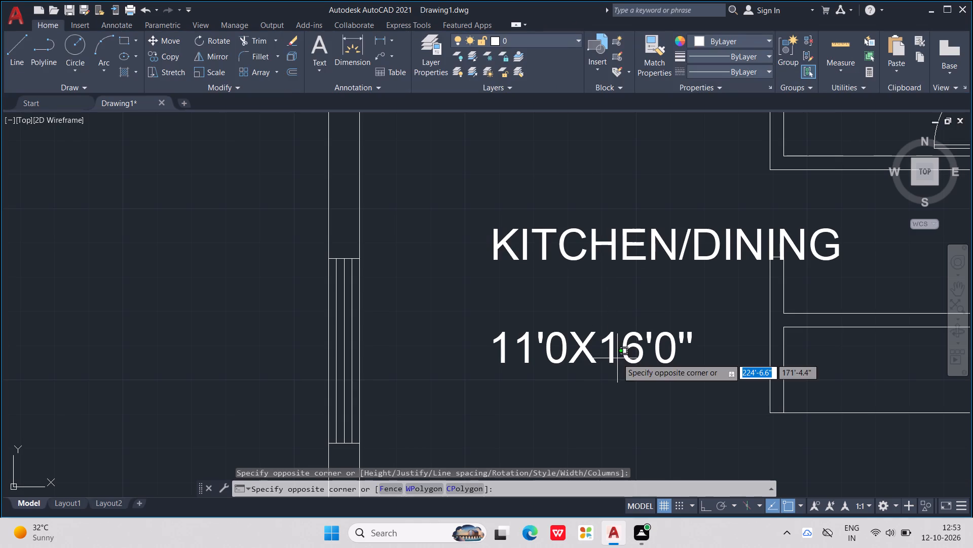
pyautogui.tripleClick(700, 239)
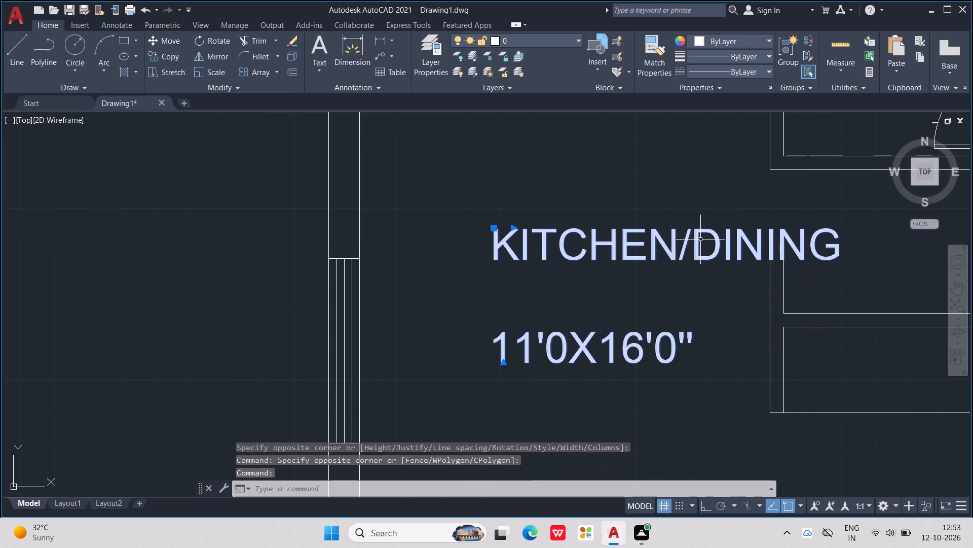
pyautogui.doubleClick(700, 239)
pyautogui.click(503, 356)
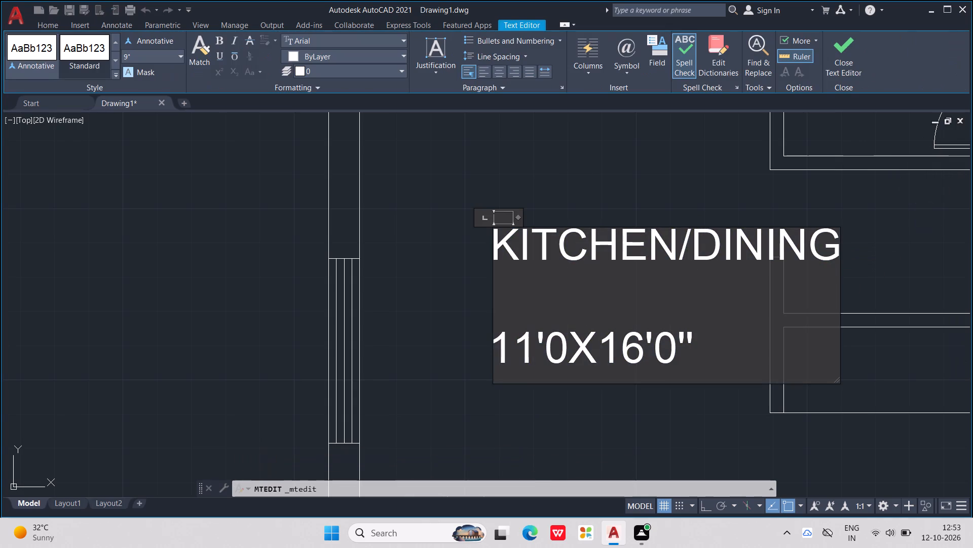
pyautogui.click(494, 351)
pyautogui.press('BackSpace')
pyautogui.press('BackSpace')
pyautogui.press('BackSpace')
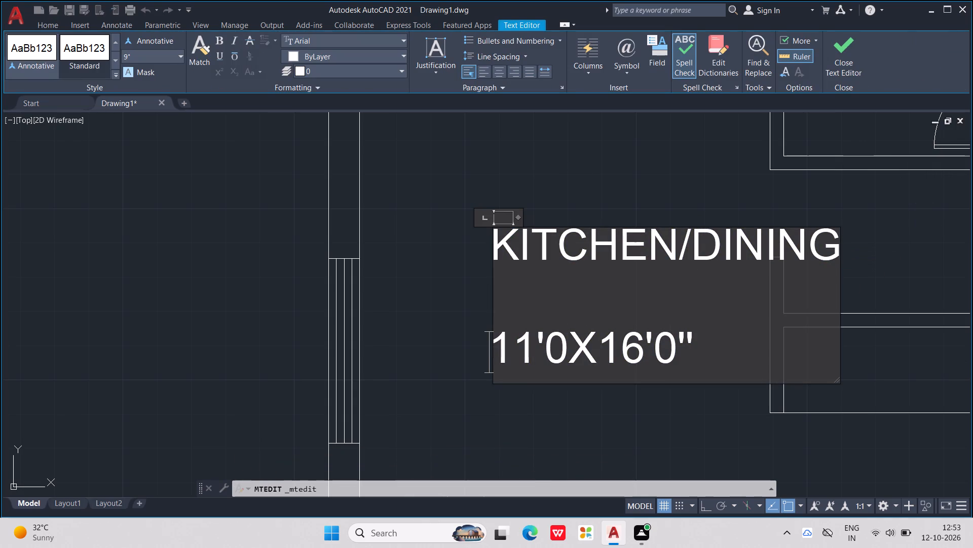
pyautogui.click(503, 345)
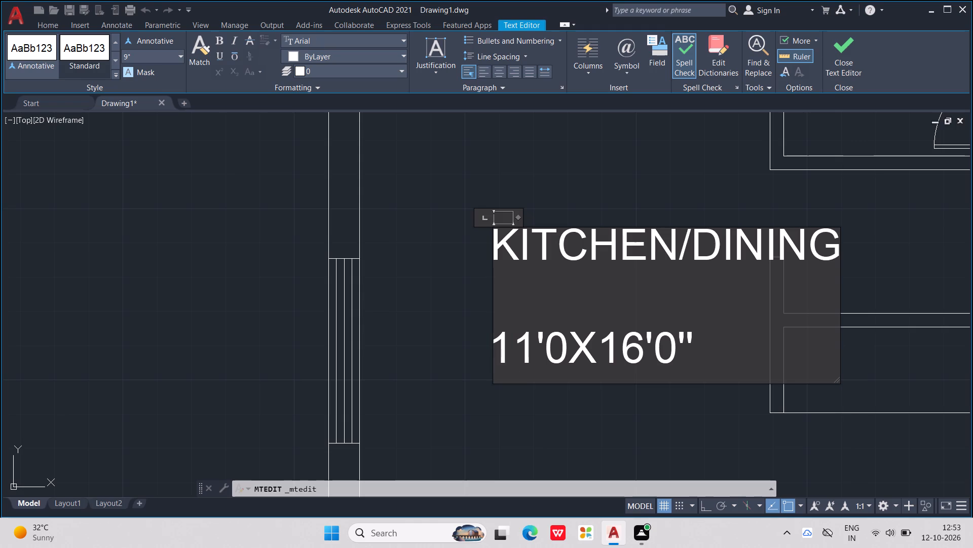
pyautogui.click(493, 346)
pyautogui.press('BackSpace')
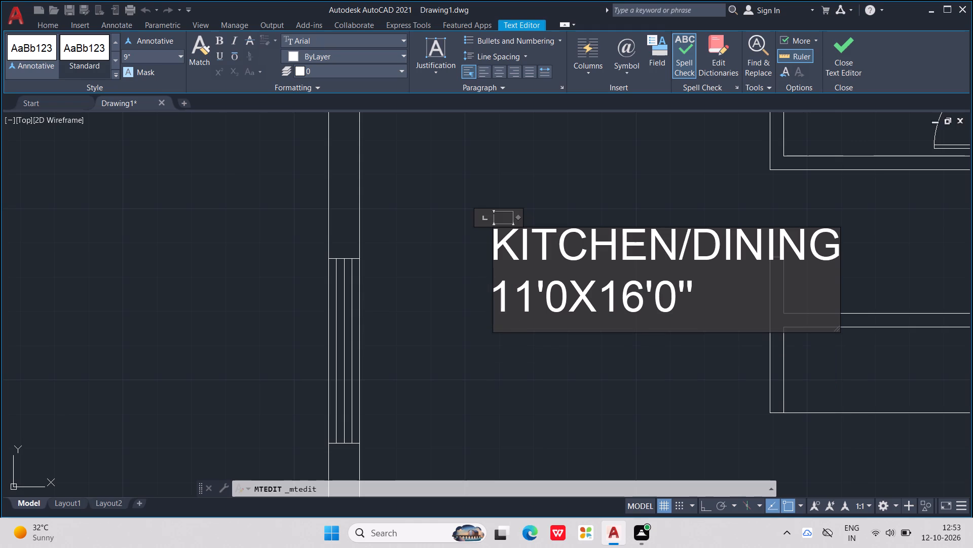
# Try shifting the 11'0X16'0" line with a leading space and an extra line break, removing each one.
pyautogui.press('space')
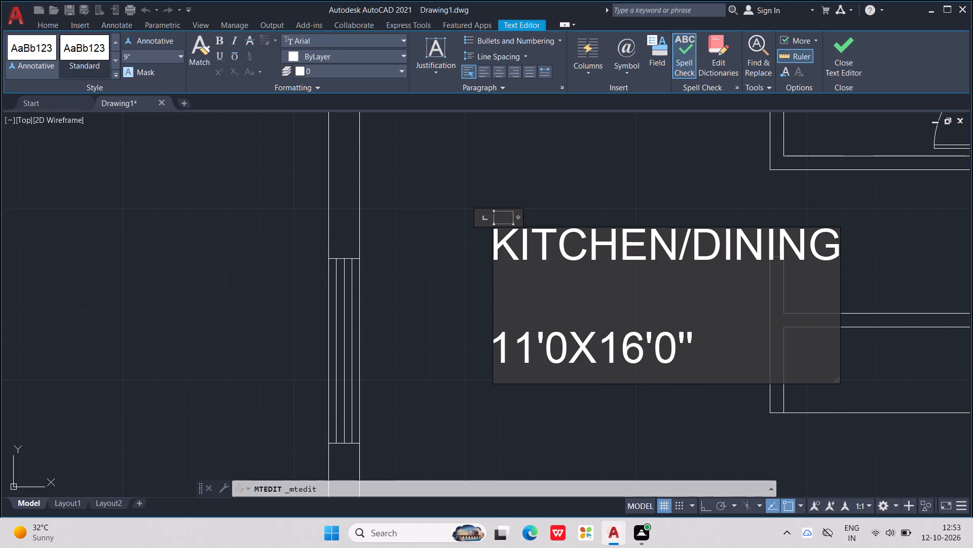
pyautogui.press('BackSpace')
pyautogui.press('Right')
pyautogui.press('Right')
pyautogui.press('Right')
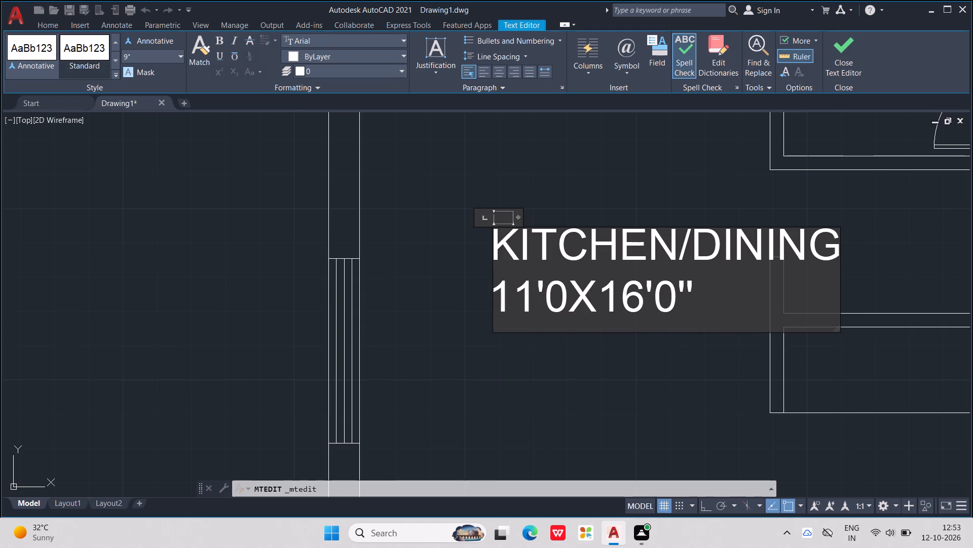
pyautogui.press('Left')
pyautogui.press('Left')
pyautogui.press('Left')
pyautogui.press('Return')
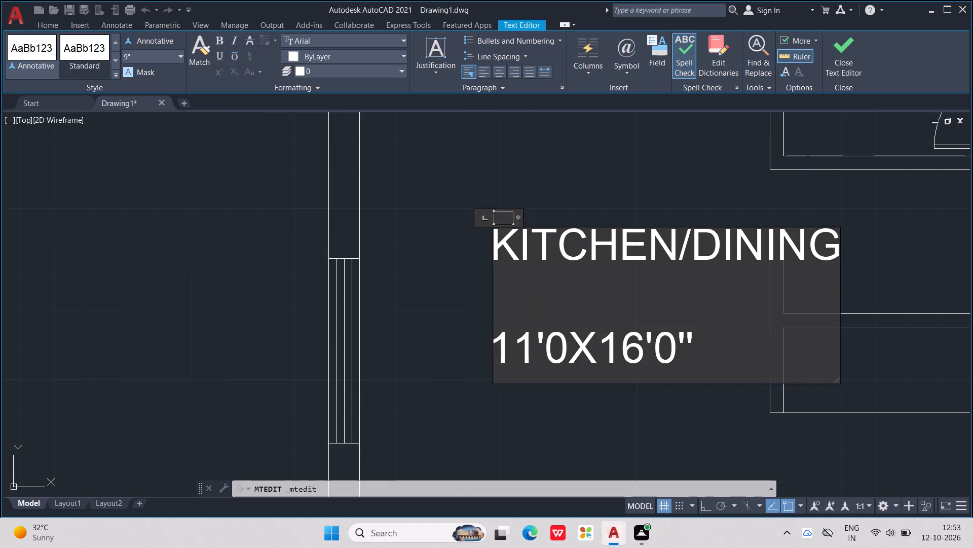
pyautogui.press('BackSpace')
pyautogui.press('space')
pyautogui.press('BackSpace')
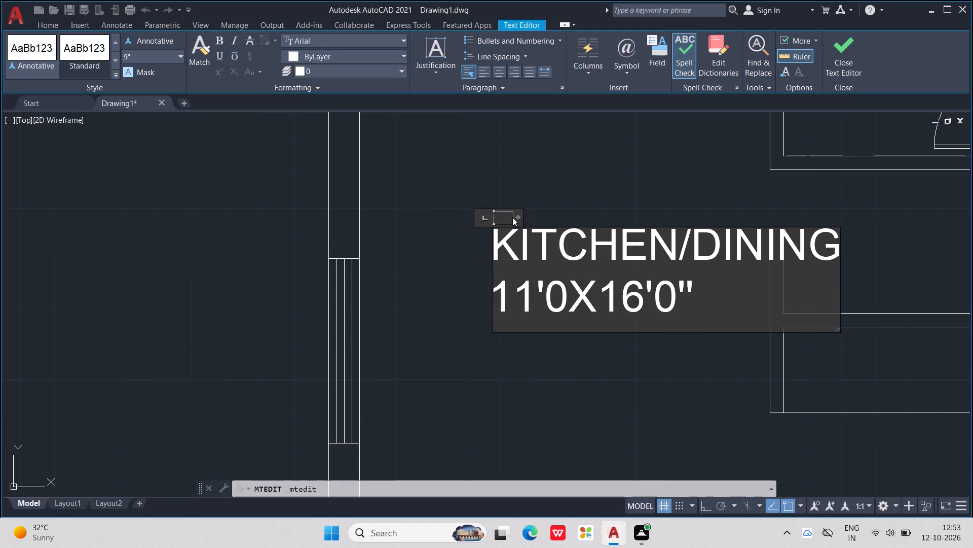
# Widen the label's text frame until it extends slightly past the end of KITCHEN/DINING.
pyautogui.moveTo(516, 215); pyautogui.dragTo(736, 201)
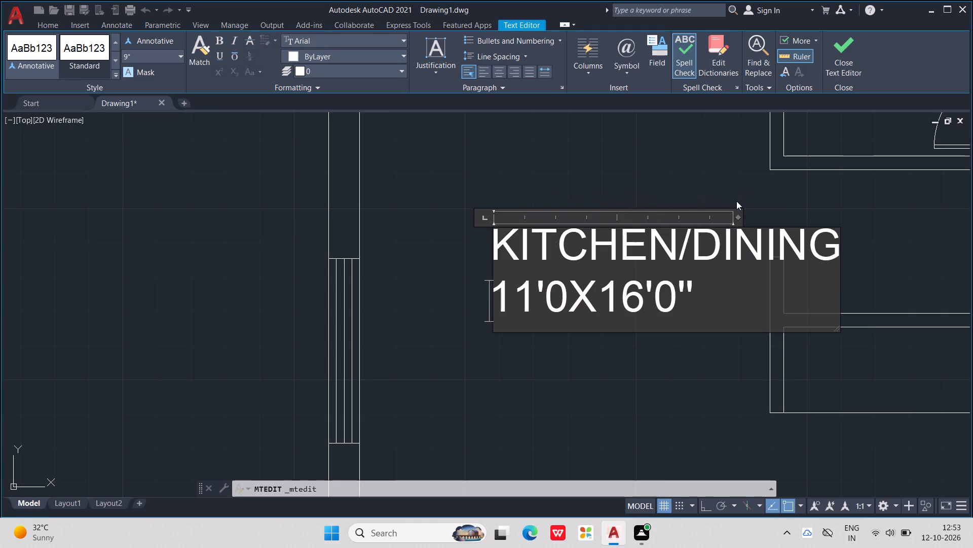
pyautogui.moveTo(740, 216); pyautogui.dragTo(942, 201)
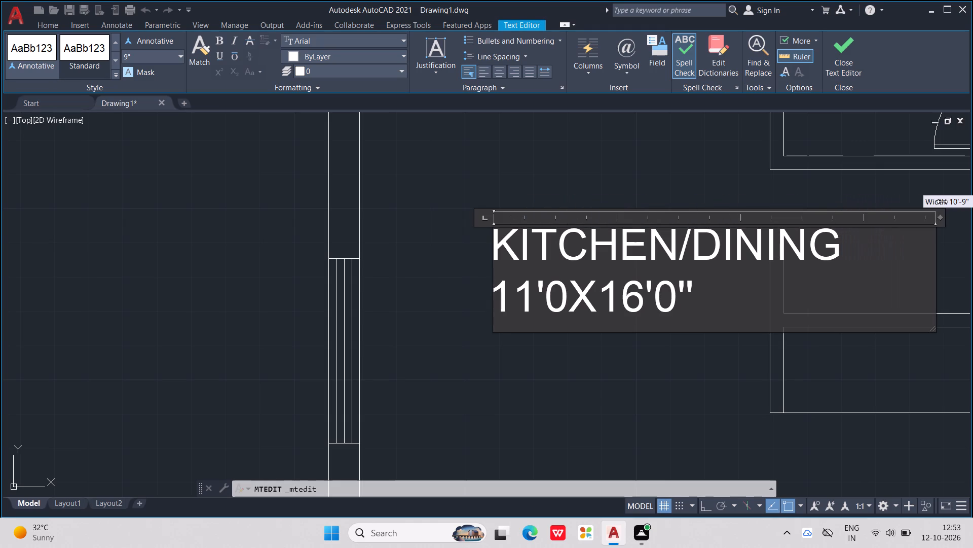
pyautogui.moveTo(942, 201); pyautogui.dragTo(883, 220)
# Retype the ending of DINING in the label's first line and add four trailing spaces.
pyautogui.click(854, 247)
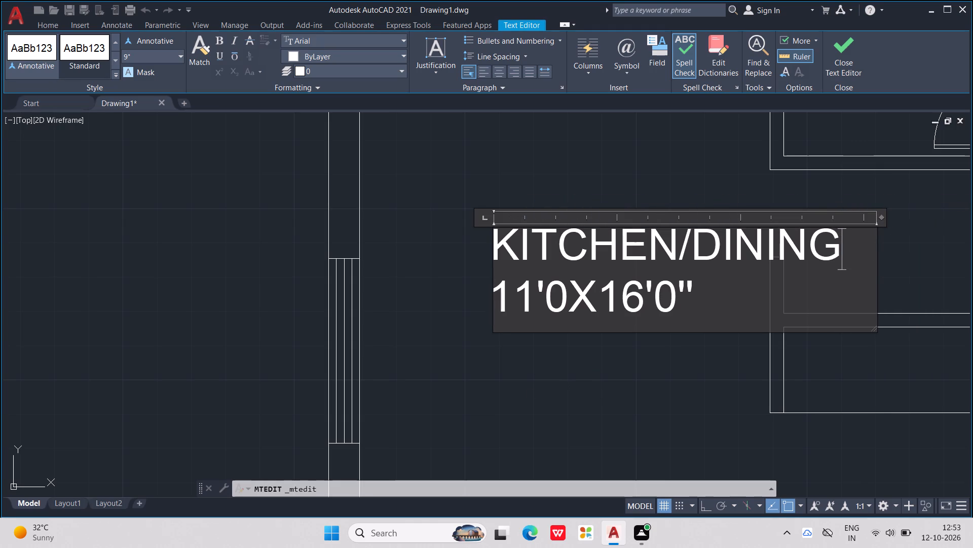
pyautogui.press('BackSpace')
pyautogui.press('BackSpace')
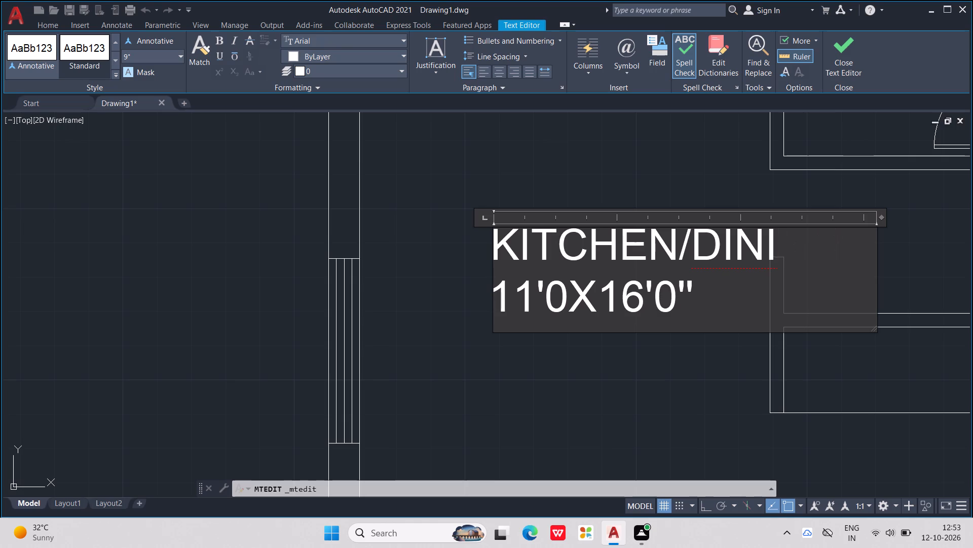
pyautogui.press('i')
pyautogui.press('n')
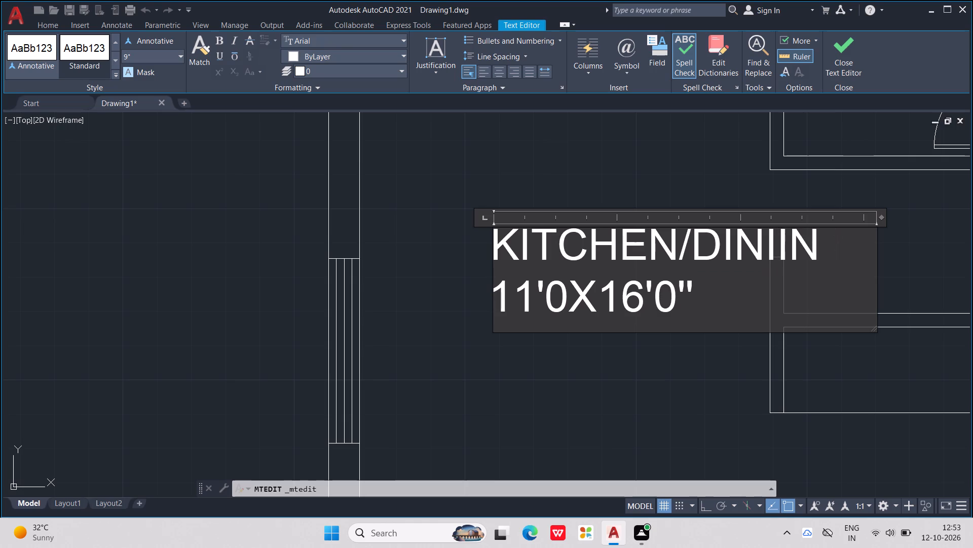
pyautogui.press('BackSpace')
pyautogui.press('BackSpace')
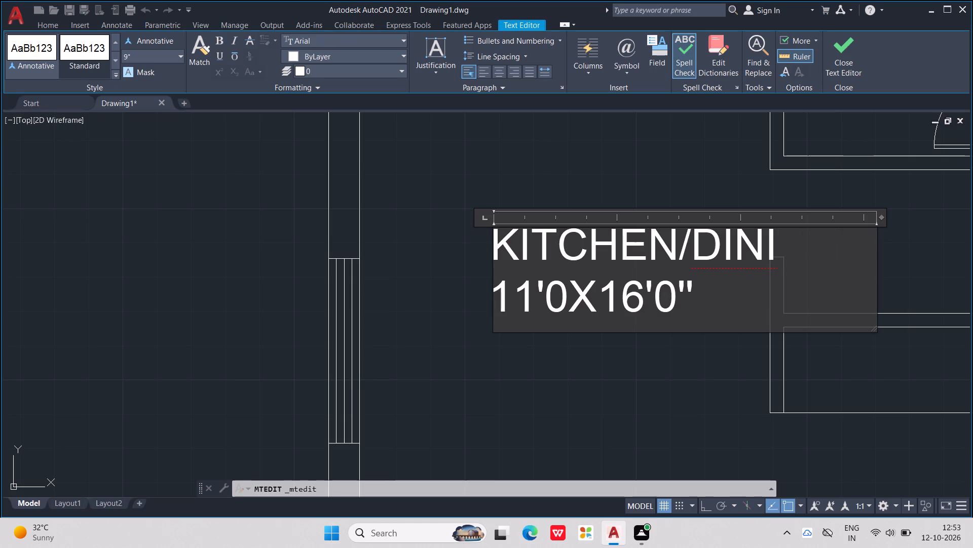
pyautogui.write('NG')
pyautogui.press('space')
pyautogui.press('space')
pyautogui.press('space')
pyautogui.press('space')
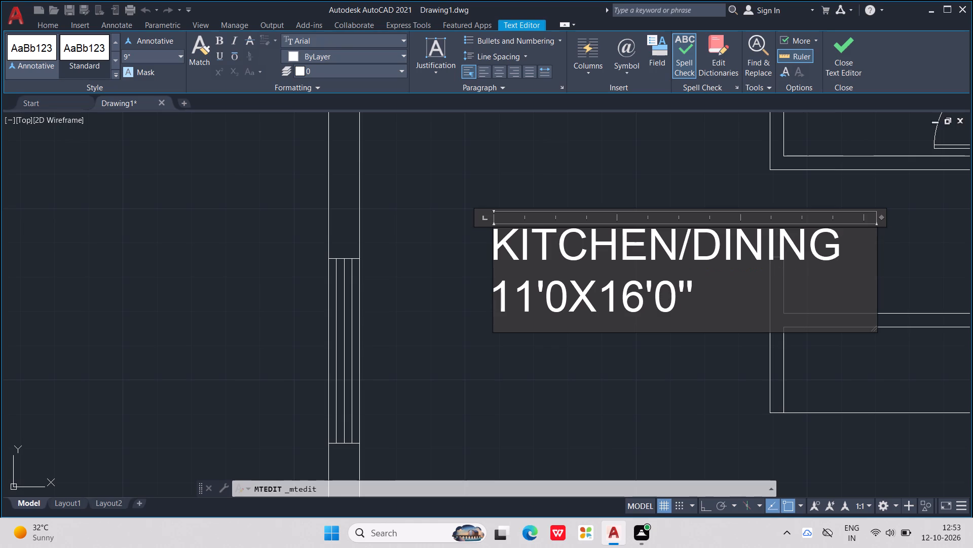
# Add eleven more trailing spaces after DINING in the label's first line.
pyautogui.press('space')
pyautogui.press('space')
pyautogui.press('space')
pyautogui.press('space')
pyautogui.press('space')
pyautogui.press('space')
pyautogui.press('space')
pyautogui.press('space')
pyautogui.press('space')
pyautogui.press('space')
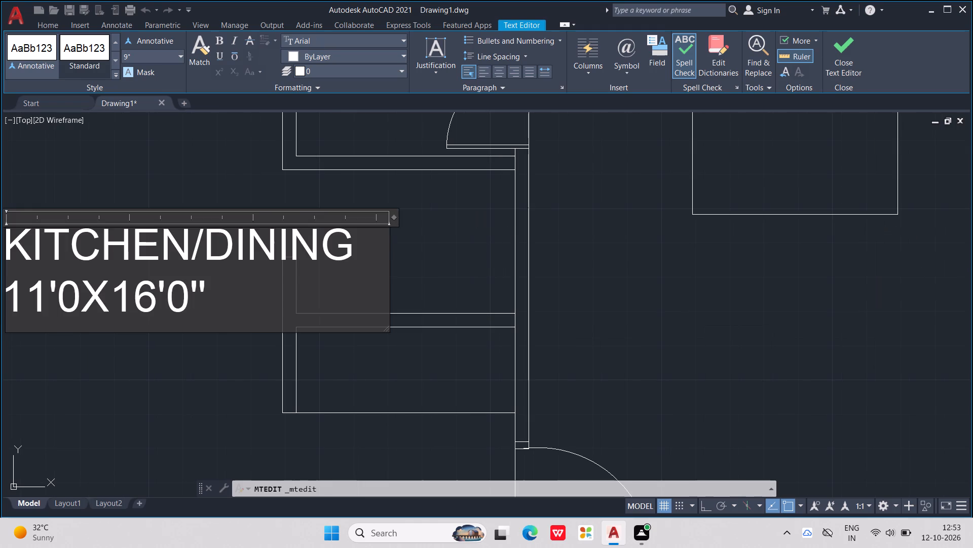
pyautogui.press('space')
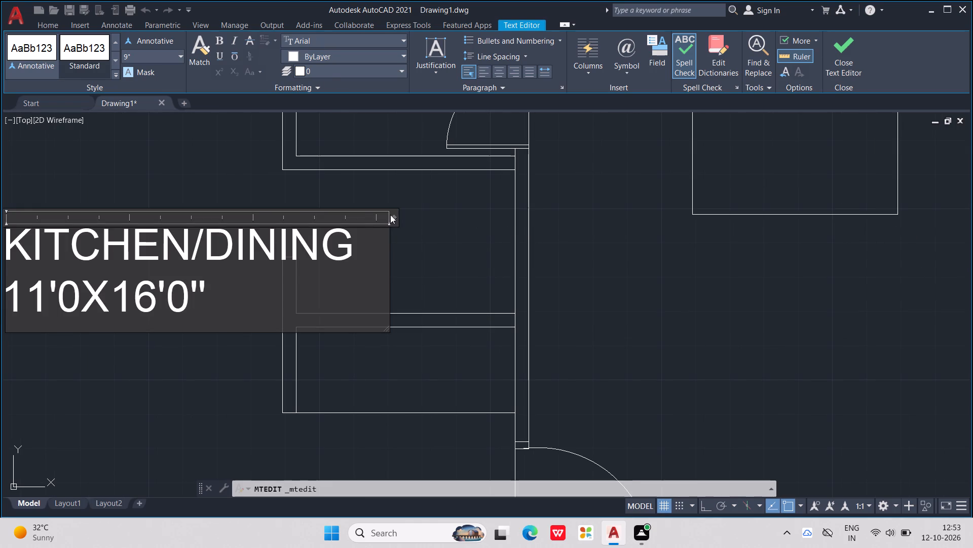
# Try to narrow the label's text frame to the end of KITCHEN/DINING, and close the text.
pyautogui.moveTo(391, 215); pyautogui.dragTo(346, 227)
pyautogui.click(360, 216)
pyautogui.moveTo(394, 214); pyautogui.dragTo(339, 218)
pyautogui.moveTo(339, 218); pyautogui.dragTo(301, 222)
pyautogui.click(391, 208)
# Move the KITCHEN/DINING label southwest into clear space in its room, between the west wall window and the short partition.
pyautogui.click(306, 245)
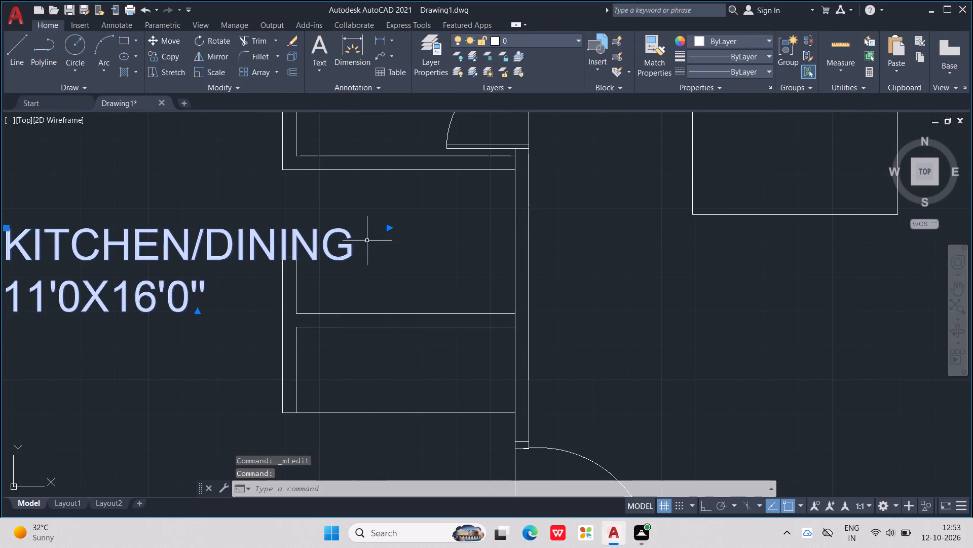
pyautogui.moveTo(420, 235); pyautogui.dragTo(571, 222, button='middle')
pyautogui.scroll(-4, 571, 222)
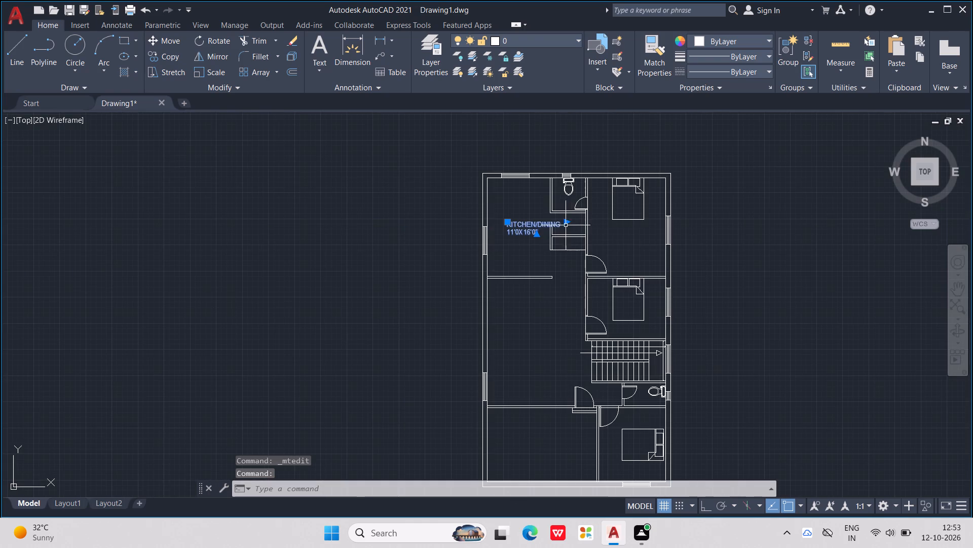
pyautogui.scroll(2, 544, 232)
pyautogui.moveTo(563, 213); pyautogui.dragTo(493, 219)
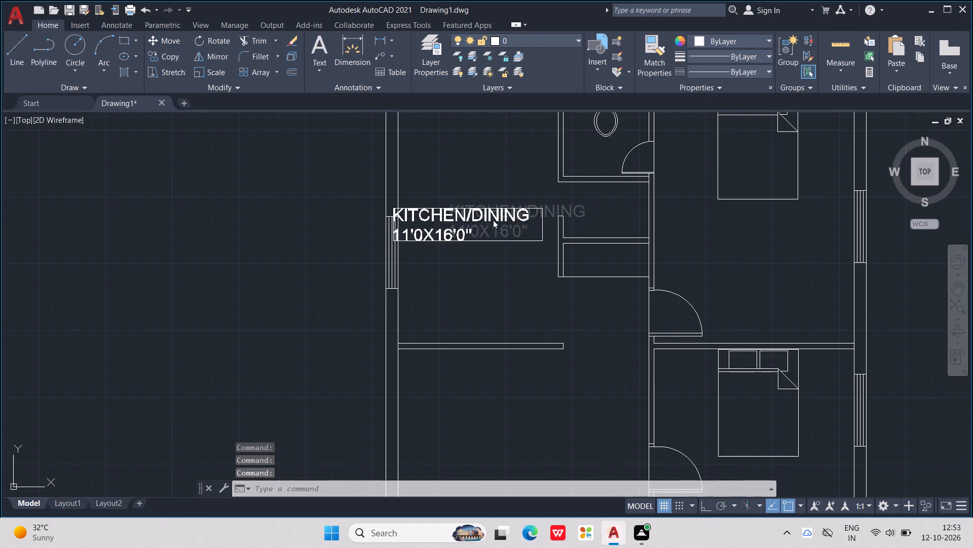
pyautogui.moveTo(493, 219); pyautogui.dragTo(519, 216)
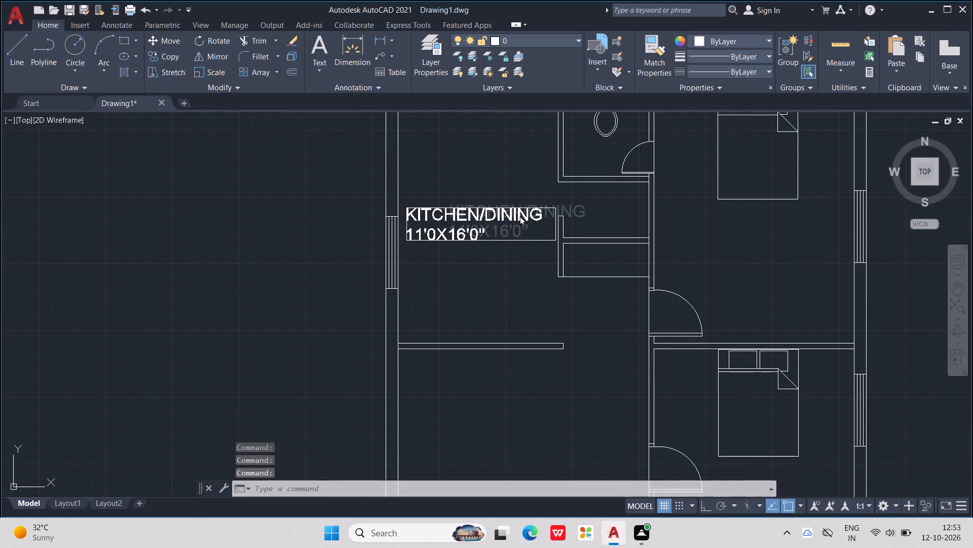
pyautogui.moveTo(519, 216); pyautogui.dragTo(520, 244)
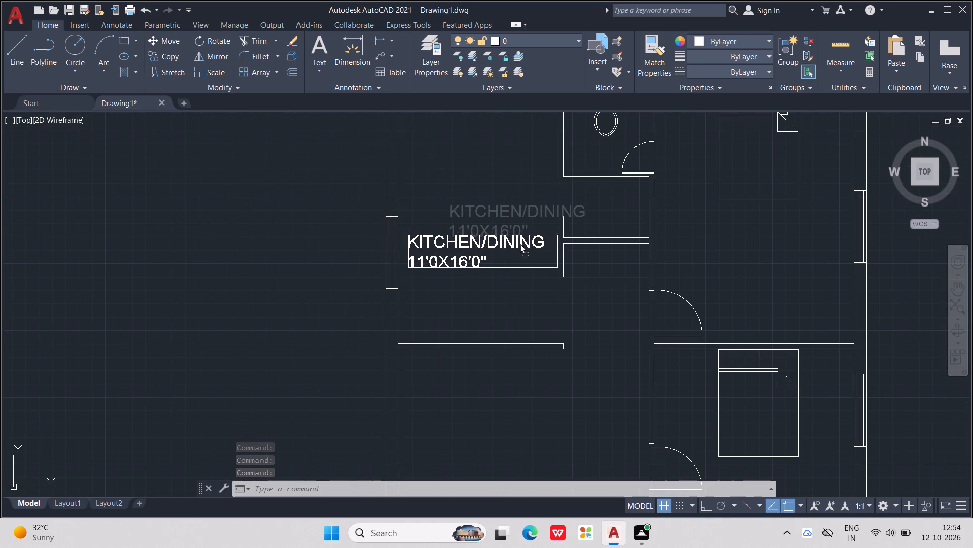
pyautogui.moveTo(520, 244); pyautogui.dragTo(518, 243)
# Reopen the KITCHEN/DINING label for editing and narrow its text frame to about 8'-4.1" wide.
pyautogui.doubleClick(524, 244)
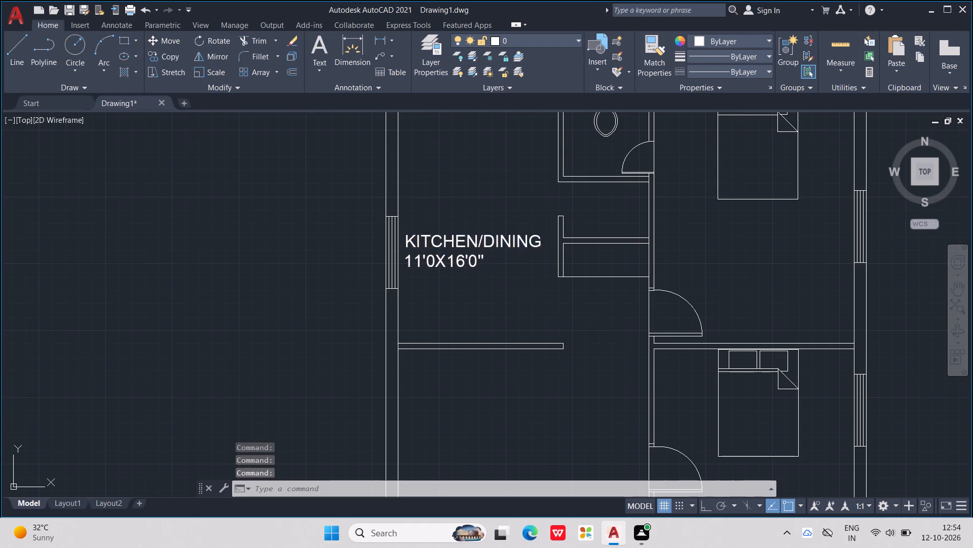
pyautogui.moveTo(559, 222); pyautogui.dragTo(542, 222)
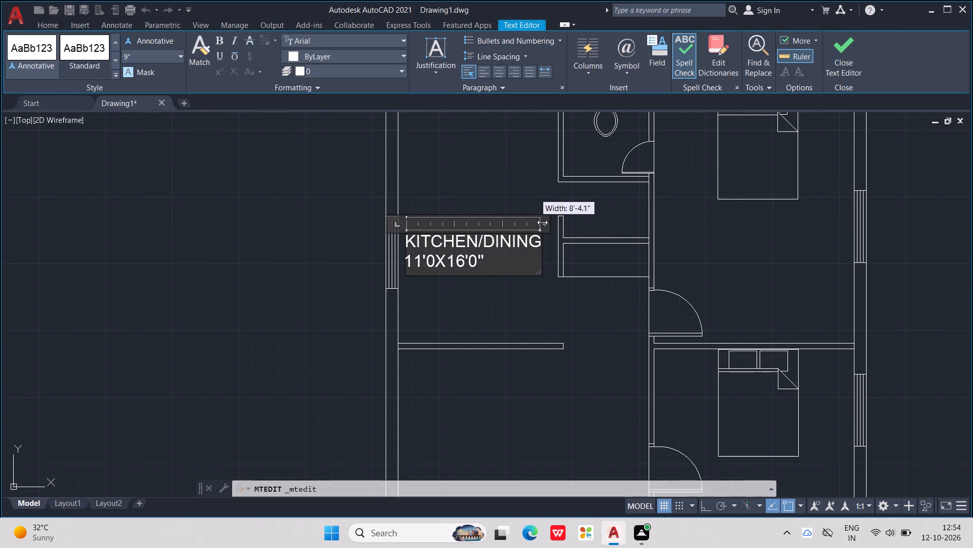
# Narrow the KITCHEN/DINING label's text frame slightly further, add six trailing spaces after DINING, and close the text.
pyautogui.moveTo(542, 222); pyautogui.dragTo(536, 222)
pyautogui.click(537, 236)
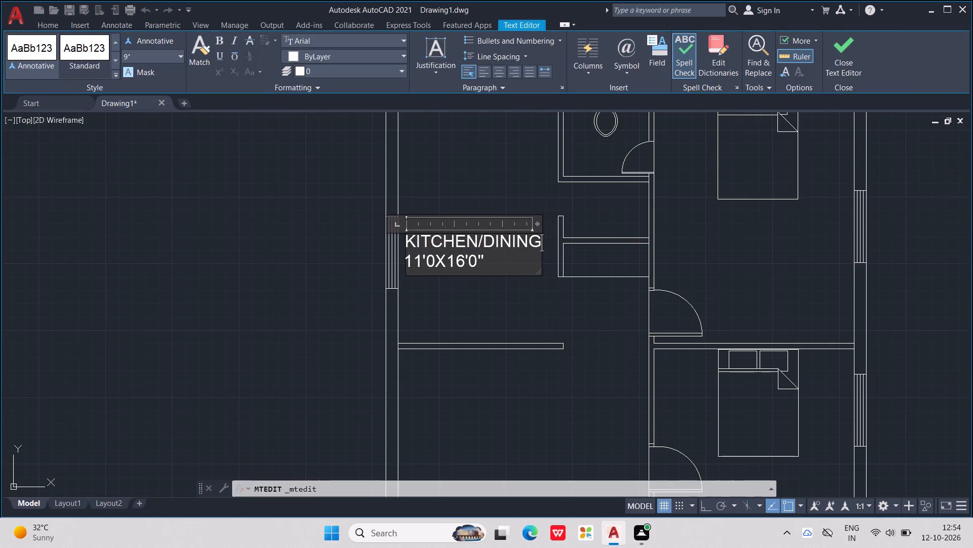
pyautogui.press('space')
pyautogui.press('space')
pyautogui.press('space')
pyautogui.press('space')
pyautogui.press('space')
pyautogui.press('space')
pyautogui.press('Escape')
pyautogui.click(619, 196)
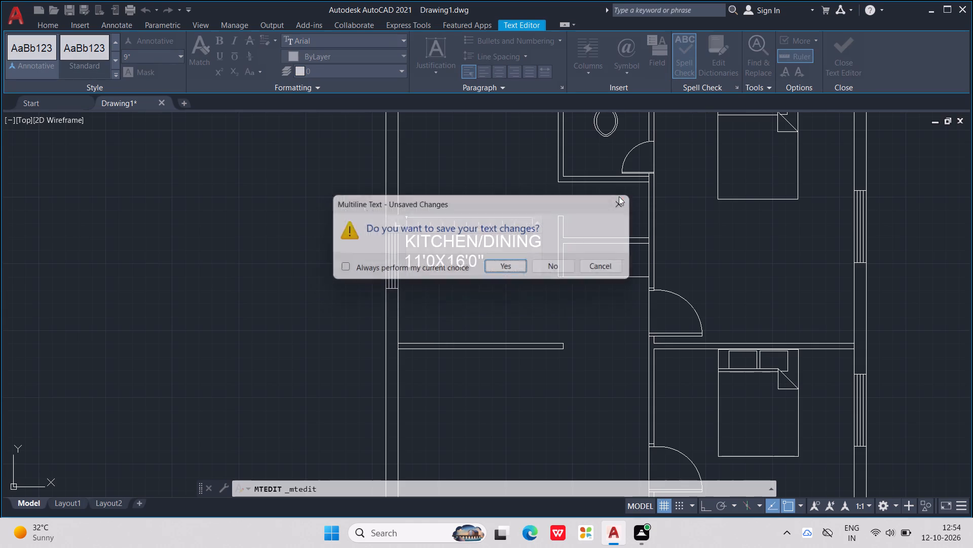
pyautogui.click(444, 307)
# Copy the KITCHEN/DINING label and paste it into the northeast bedroom, just below the bed.
pyautogui.click(441, 253)
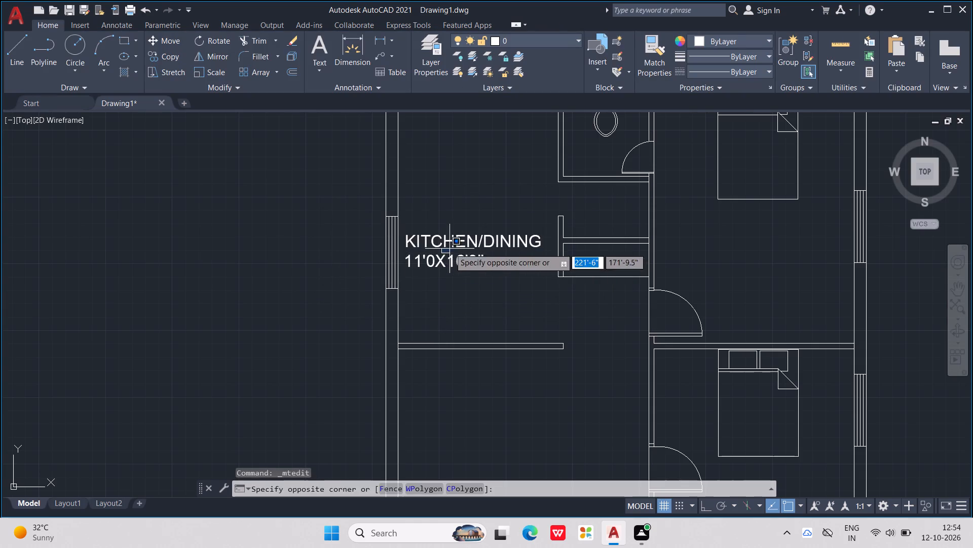
pyautogui.click(453, 241)
pyautogui.moveTo(415, 208); pyautogui.dragTo(518, 293)
pyautogui.moveTo(482, 271); pyautogui.dragTo(478, 264)
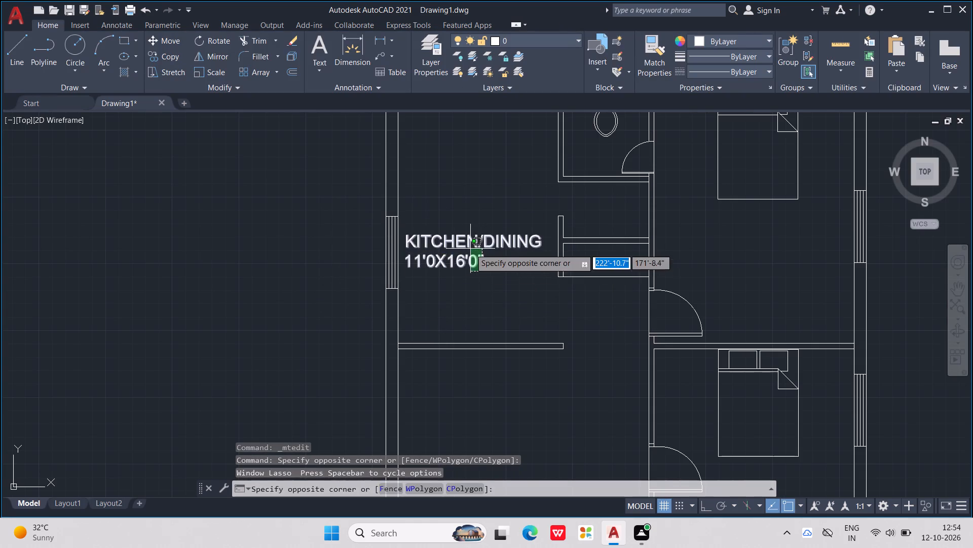
pyautogui.click(470, 249)
pyautogui.hotkey('ctrl', 'c')
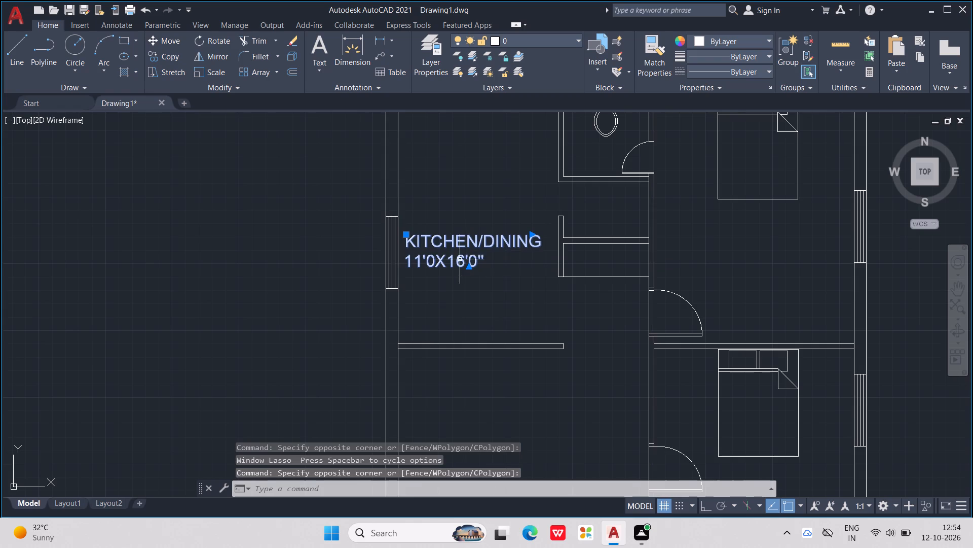
pyautogui.hotkey('ctrl', 'v')
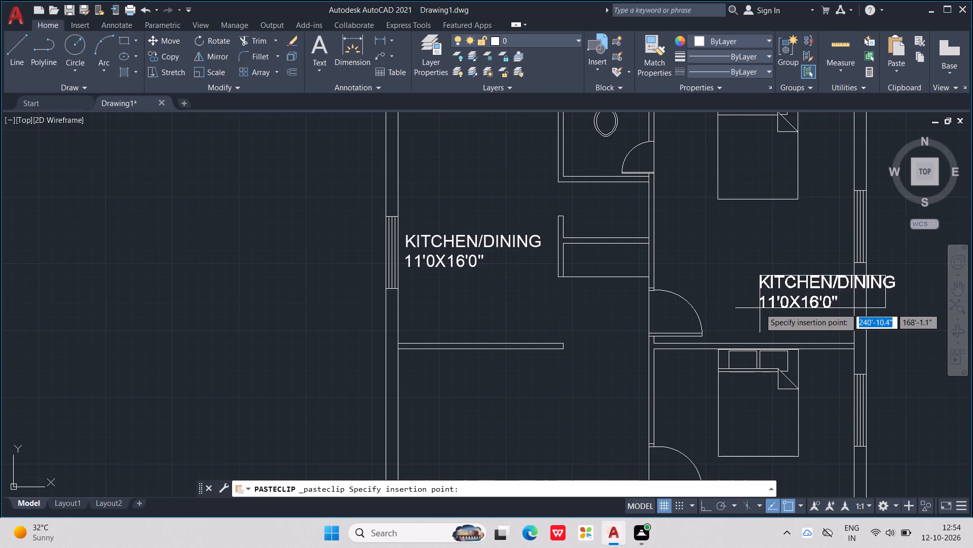
pyautogui.click(705, 259)
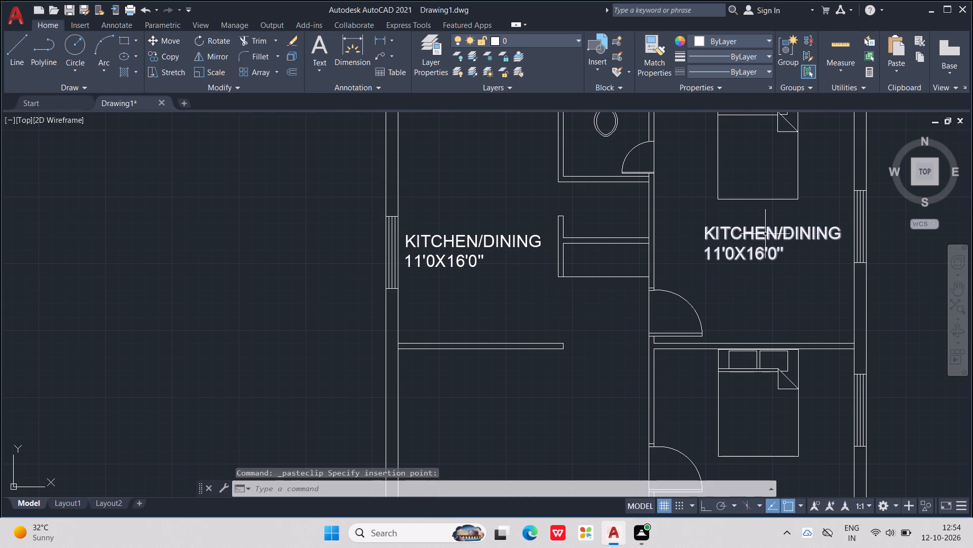
# Replace KITCHEN/DINING with BEDROOM -1 in the northeast bedroom's pasted label, keeping the size line, and close the text.
pyautogui.doubleClick(766, 234)
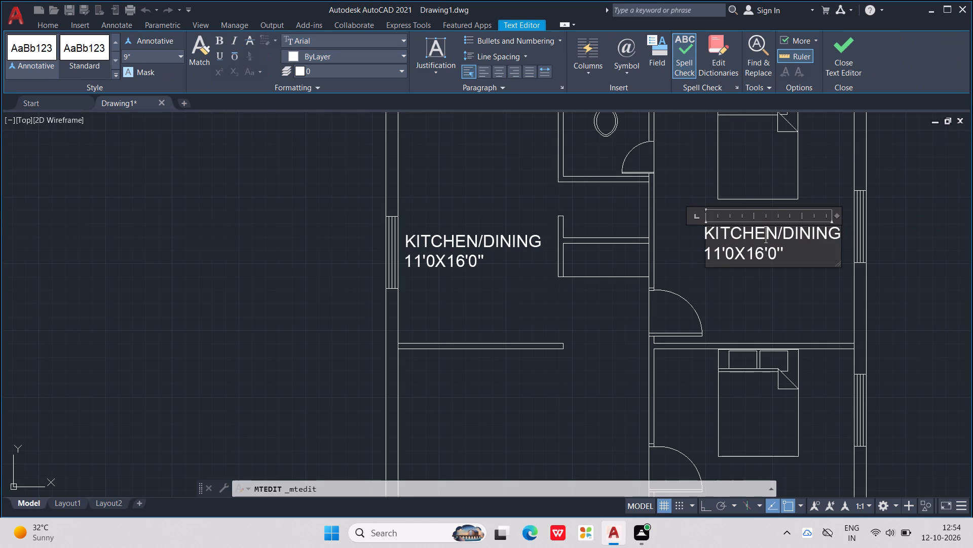
pyautogui.click(766, 234)
pyautogui.click(827, 242)
pyautogui.click(835, 234)
pyautogui.press('BackSpace')
pyautogui.press('BackSpace')
pyautogui.press('BackSpace')
pyautogui.press('BackSpace')
pyautogui.press('BackSpace')
pyautogui.press('BackSpace')
pyautogui.press('BackSpace')
pyautogui.press('BackSpace')
pyautogui.press('BackSpace')
pyautogui.press('BackSpace')
pyautogui.press('BackSpace')
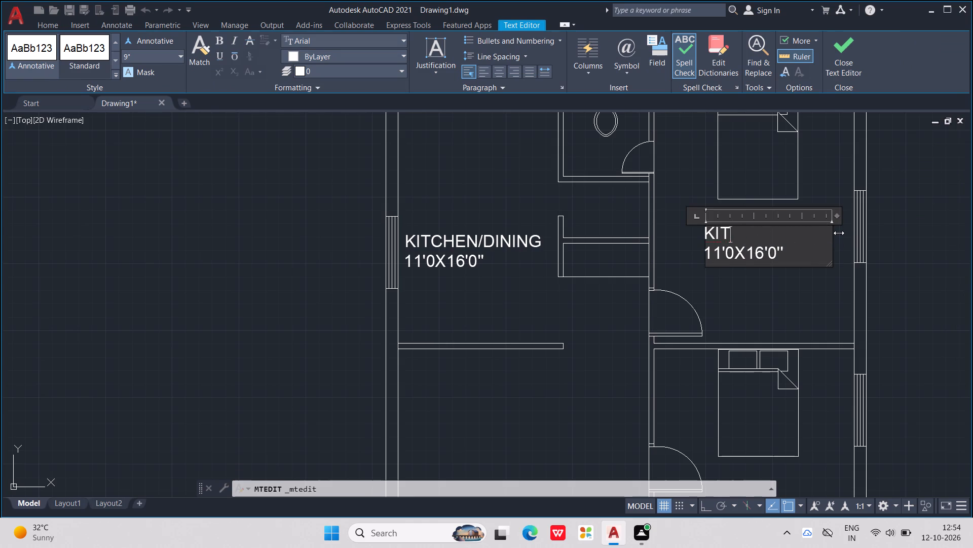
pyautogui.press('BackSpace')
pyautogui.press('BackSpace')
pyautogui.press('BackSpace')
pyautogui.write('BEDR')
pyautogui.write('OOM')
pyautogui.press('space')
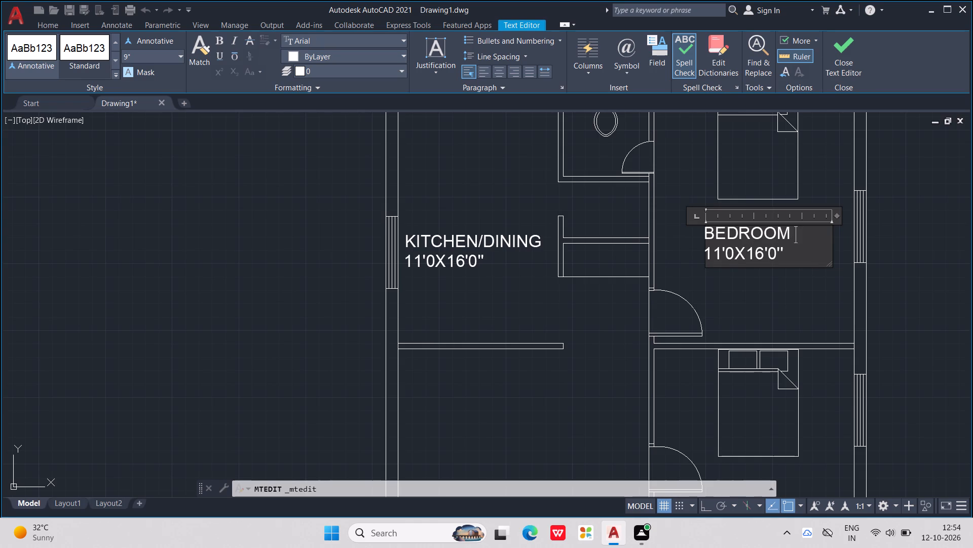
pyautogui.press('-')
pyautogui.press('1')
pyautogui.click(815, 287)
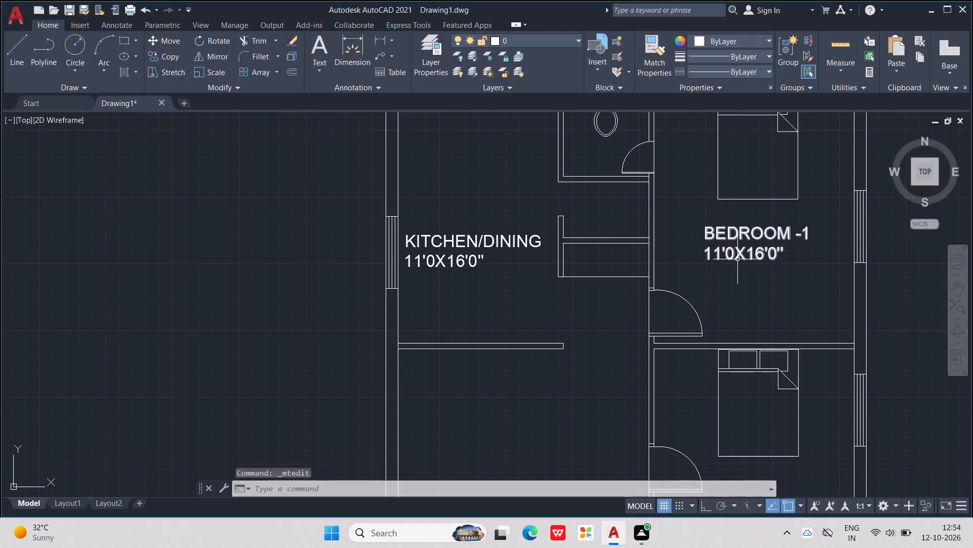
# Copy the BEDROOM -1 label into the bedroom directly south, between its bed and the staircase wall, beside the door swing.
pyautogui.scroll(-1, 737, 259)
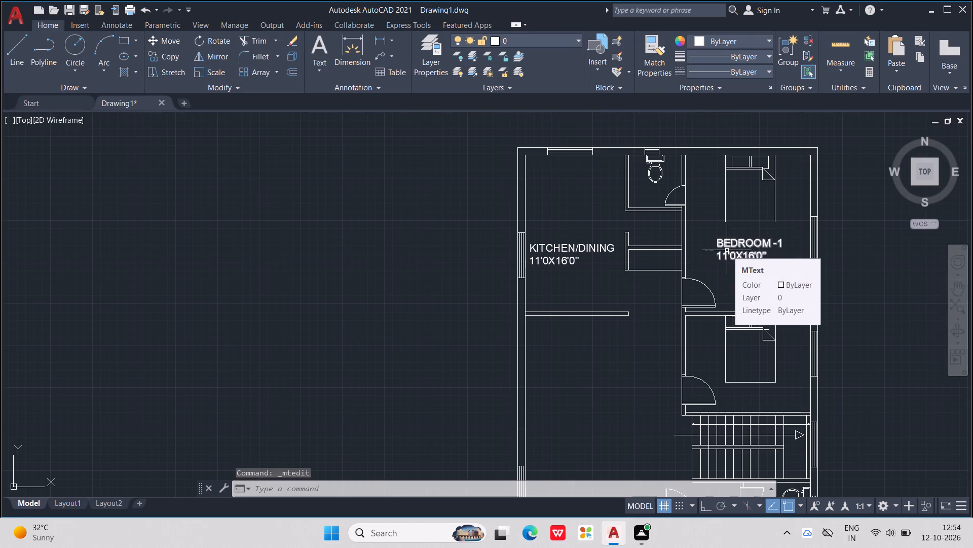
pyautogui.click(738, 247)
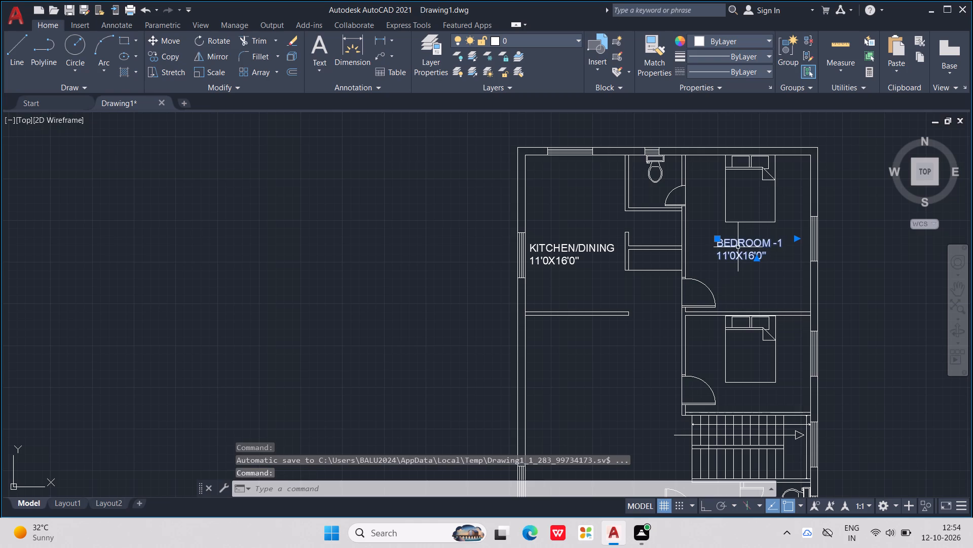
pyautogui.hotkey('ctrl', 'c')
pyautogui.moveTo(767, 392); pyautogui.dragTo(740, 321, button='middle')
pyautogui.scroll(1, 740, 322)
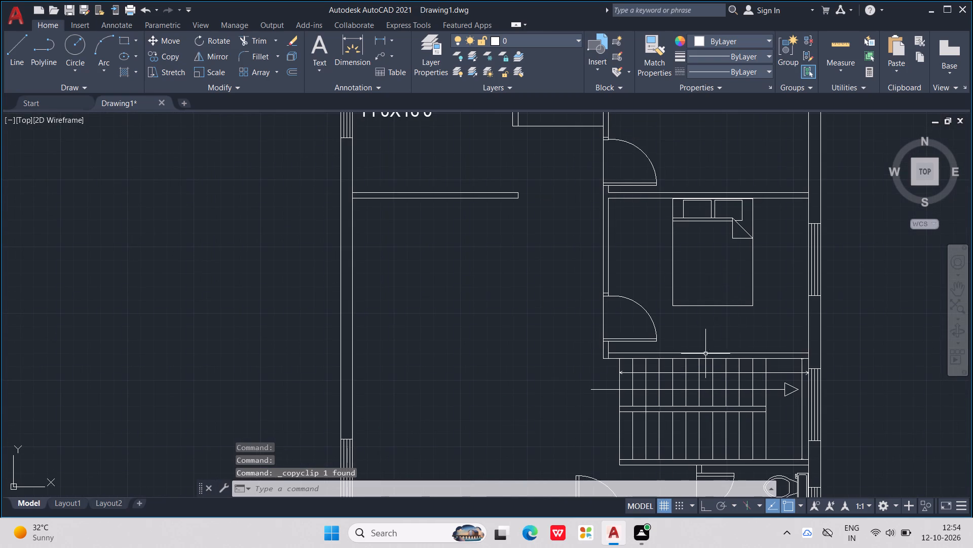
pyautogui.hotkey('ctrl', 'v')
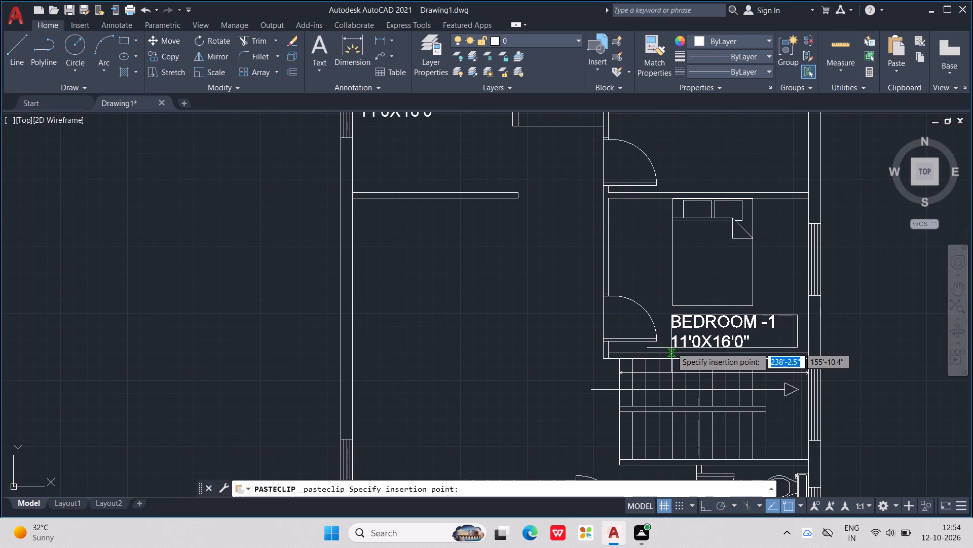
pyautogui.scroll(3, 671, 348)
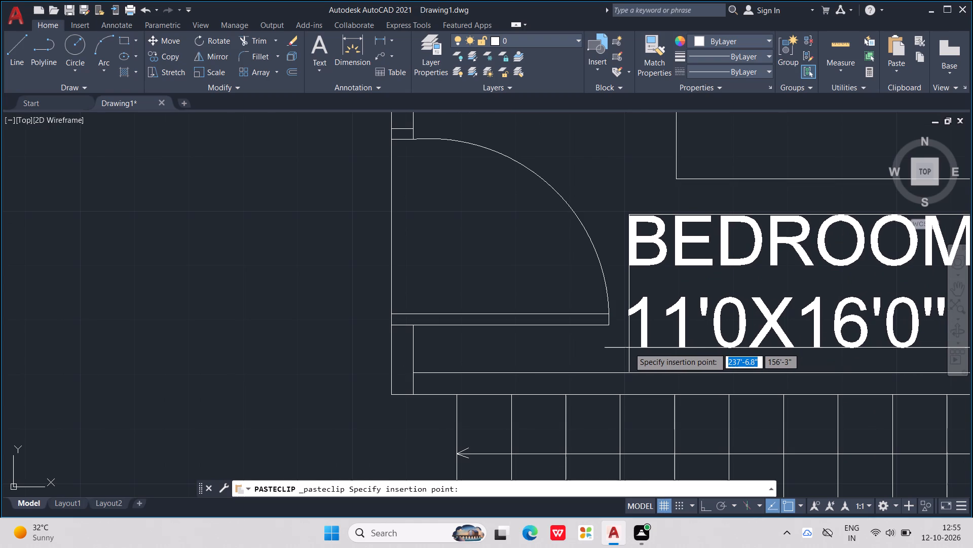
pyautogui.moveTo(629, 348); pyautogui.dragTo(376, 388, button='middle')
pyautogui.scroll(-1, 629, 348)
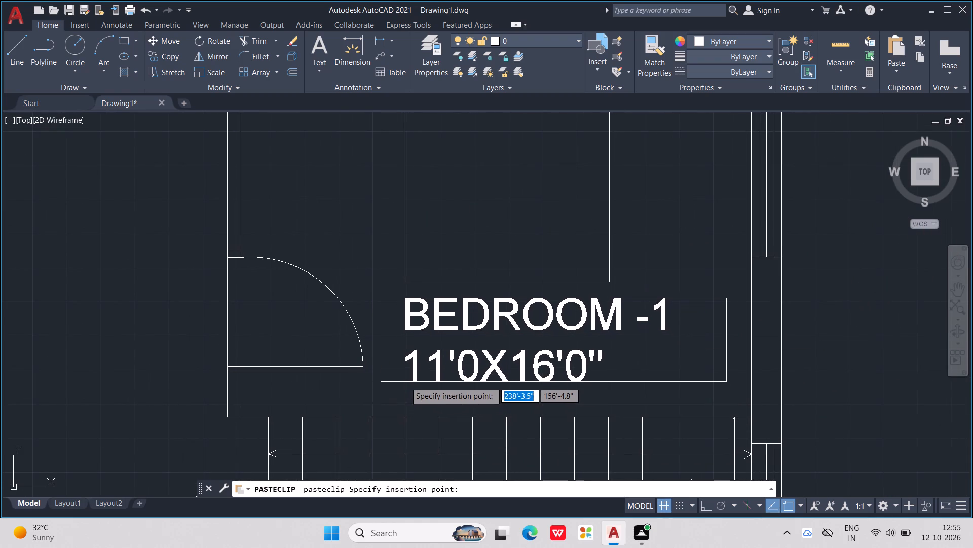
pyautogui.click(399, 382)
pyautogui.press('Escape')
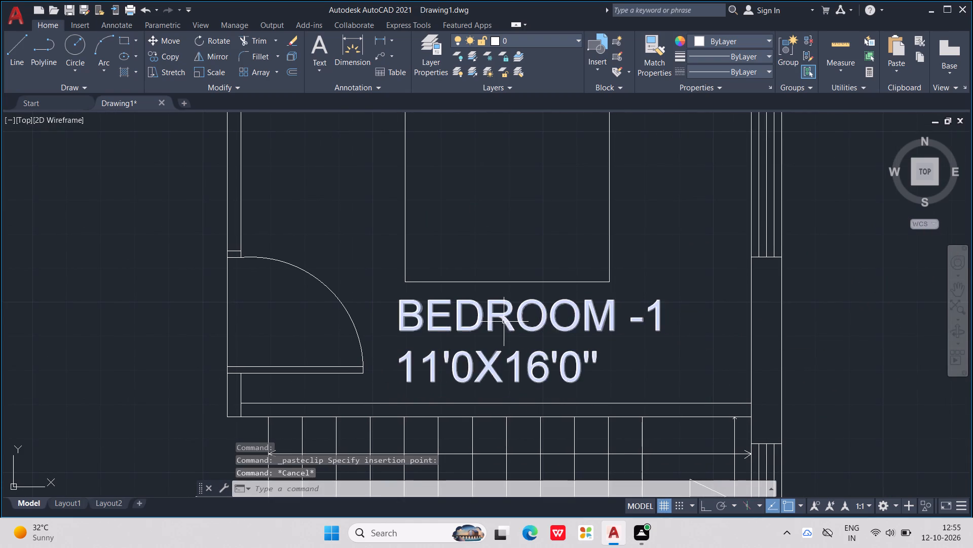
# Change the label copied above the staircase to read BEDROOM -2 with the size 11'0X10'0", and close the text.
pyautogui.doubleClick(504, 322)
pyautogui.click(665, 320)
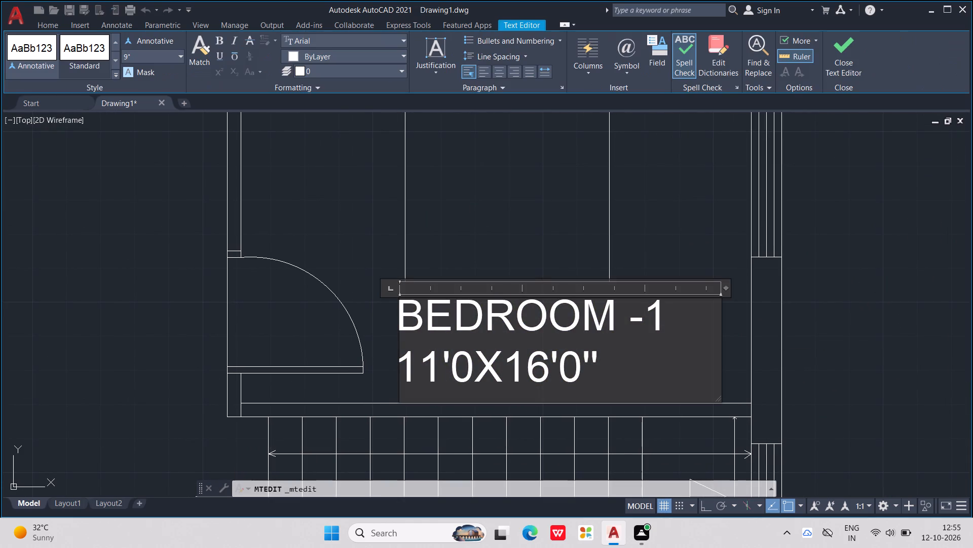
pyautogui.press('BackSpace')
pyautogui.press('2')
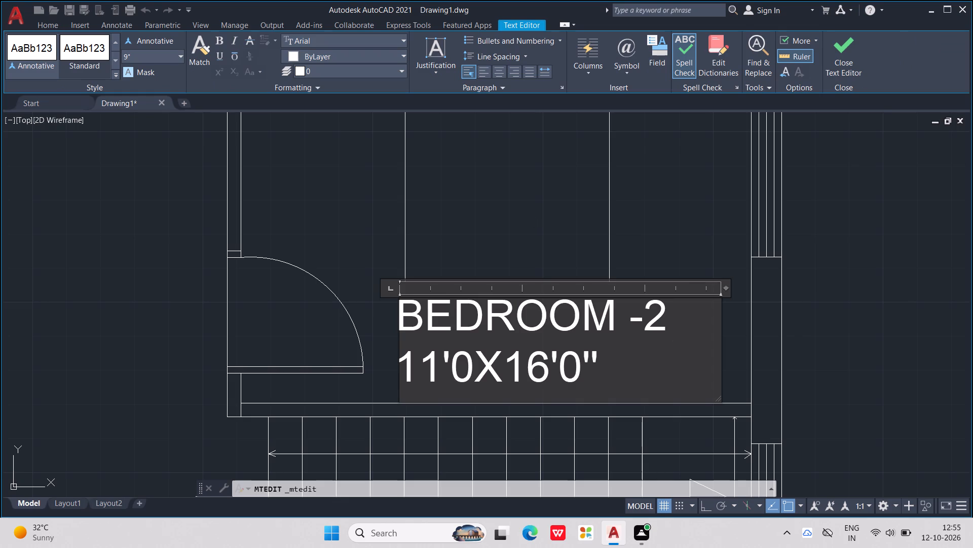
pyautogui.click(536, 371)
pyautogui.click(544, 366)
pyautogui.press('BackSpace')
pyautogui.press('0')
pyautogui.click(478, 195)
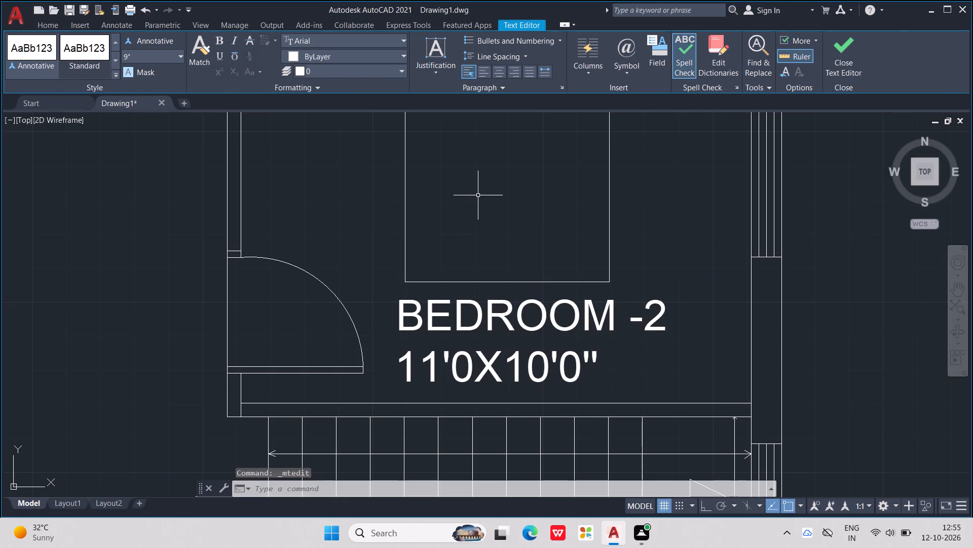
# Copy the BEDROOM -1 label into the north toilet room, below the toilet fixture and beside the room's west wall.
pyautogui.scroll(-5, 478, 195)
pyautogui.moveTo(454, 212); pyautogui.dragTo(521, 281, button='middle')
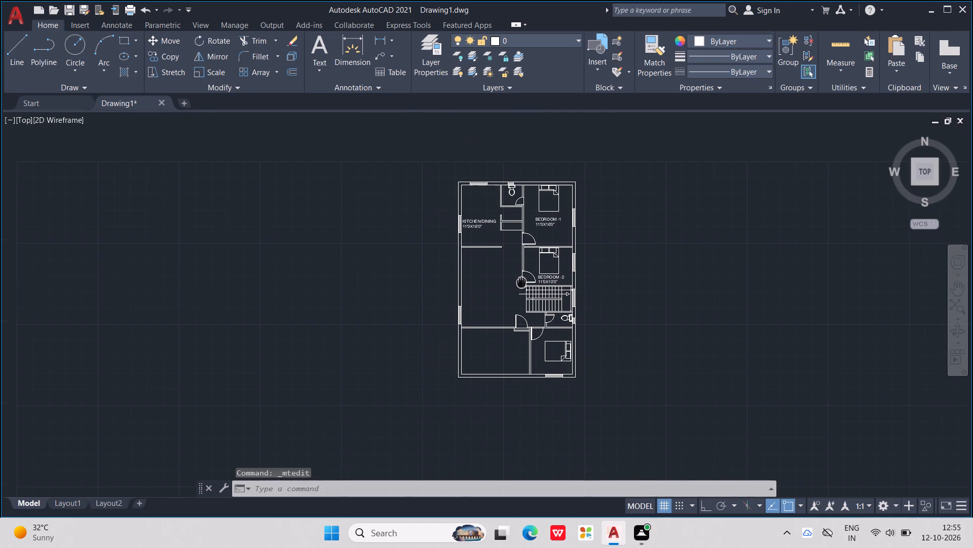
pyautogui.moveTo(521, 281); pyautogui.dragTo(522, 282, button='middle')
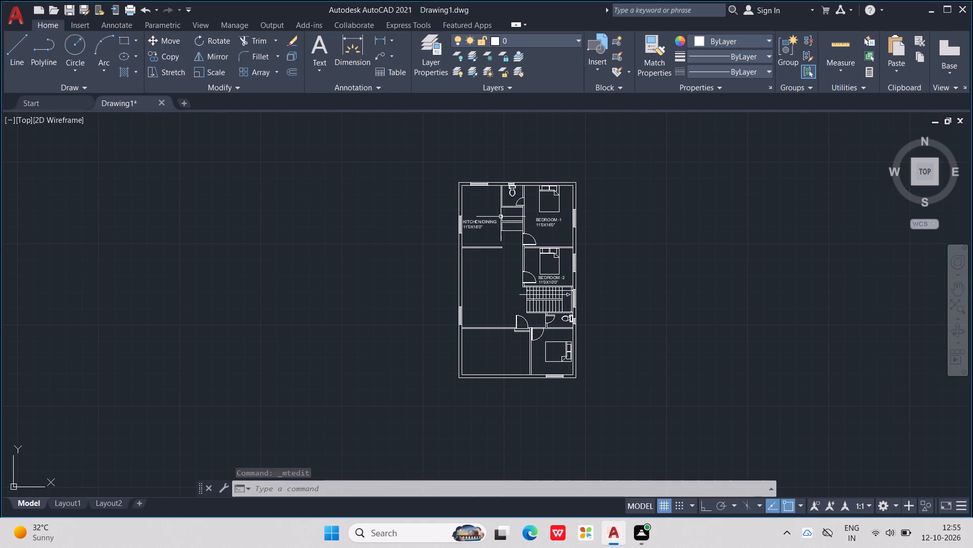
pyautogui.scroll(3, 506, 186)
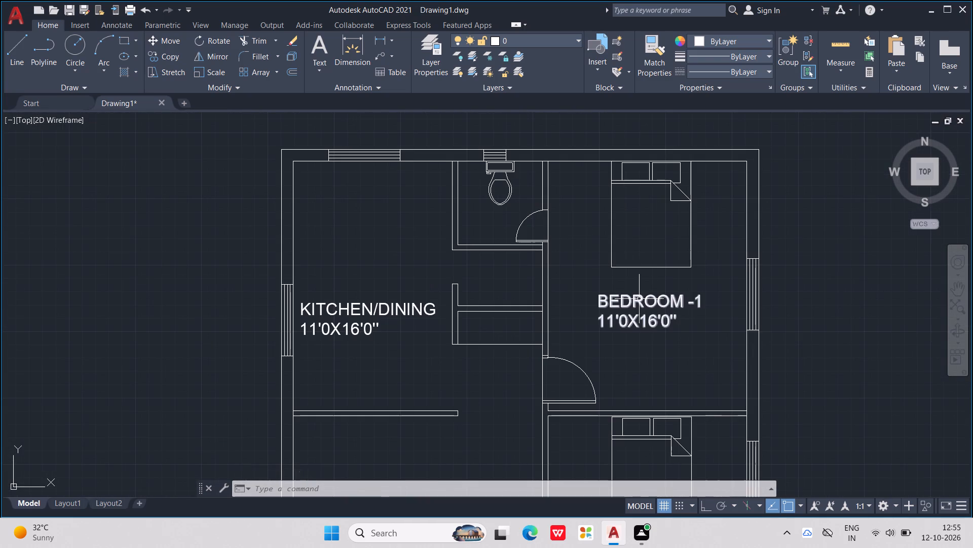
pyautogui.click(639, 299)
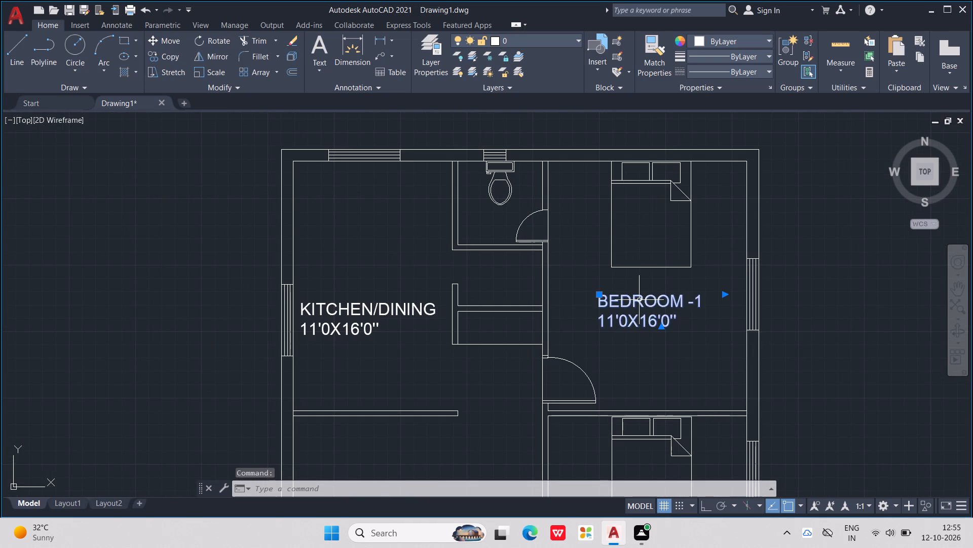
pyautogui.hotkey('ctrl', 'c')
pyautogui.scroll(2, 485, 241)
pyautogui.hotkey('ctrl', 'v')
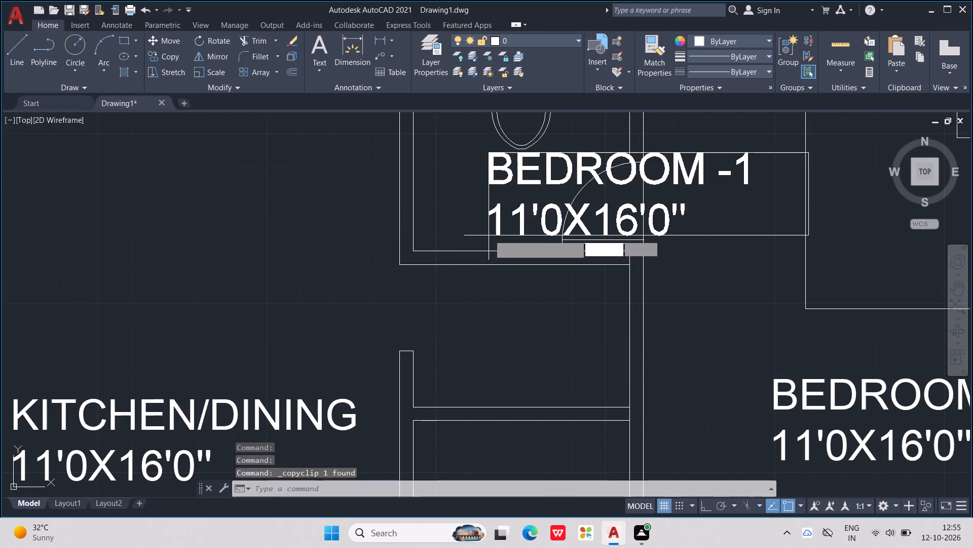
pyautogui.click(418, 232)
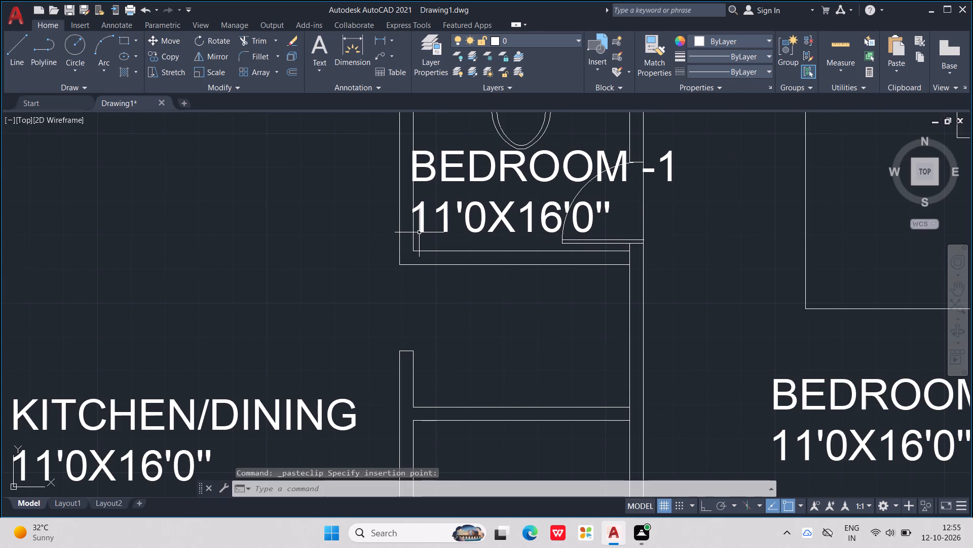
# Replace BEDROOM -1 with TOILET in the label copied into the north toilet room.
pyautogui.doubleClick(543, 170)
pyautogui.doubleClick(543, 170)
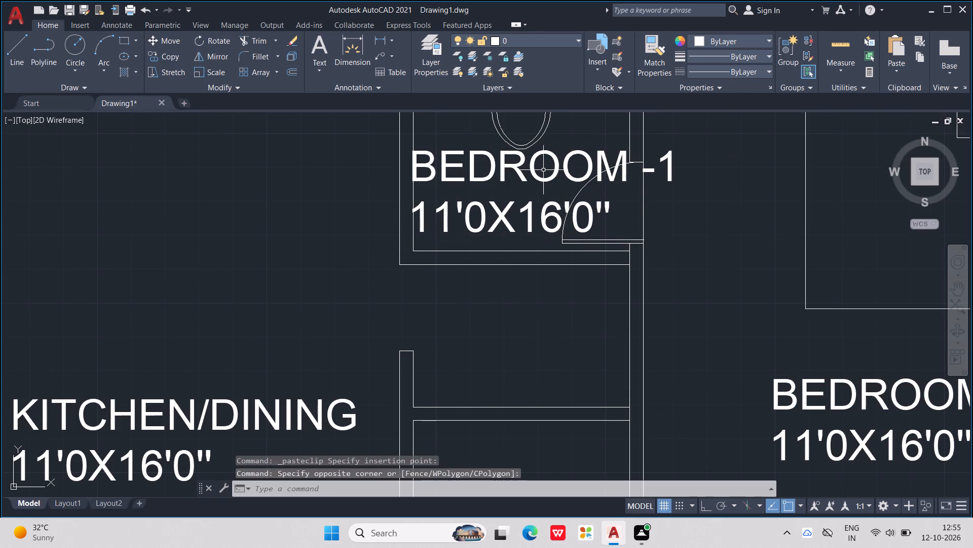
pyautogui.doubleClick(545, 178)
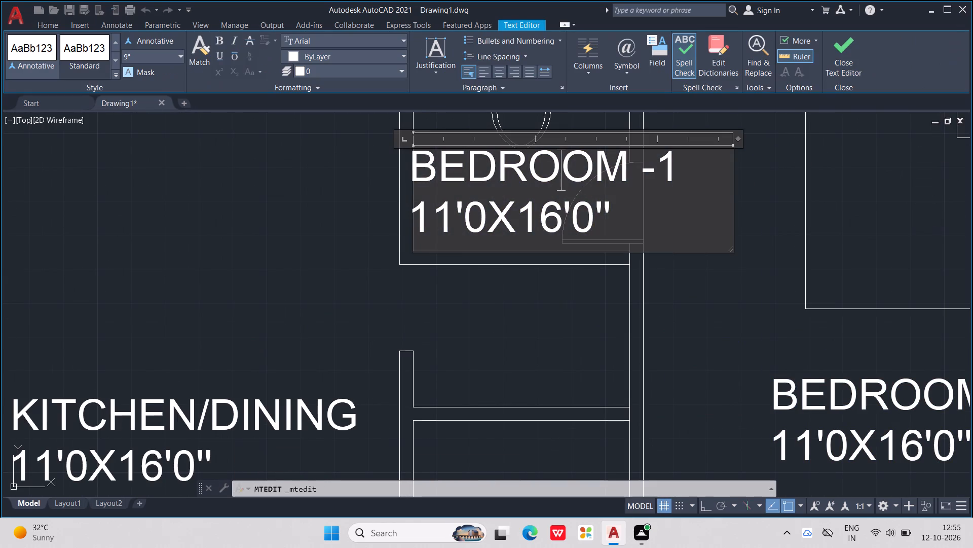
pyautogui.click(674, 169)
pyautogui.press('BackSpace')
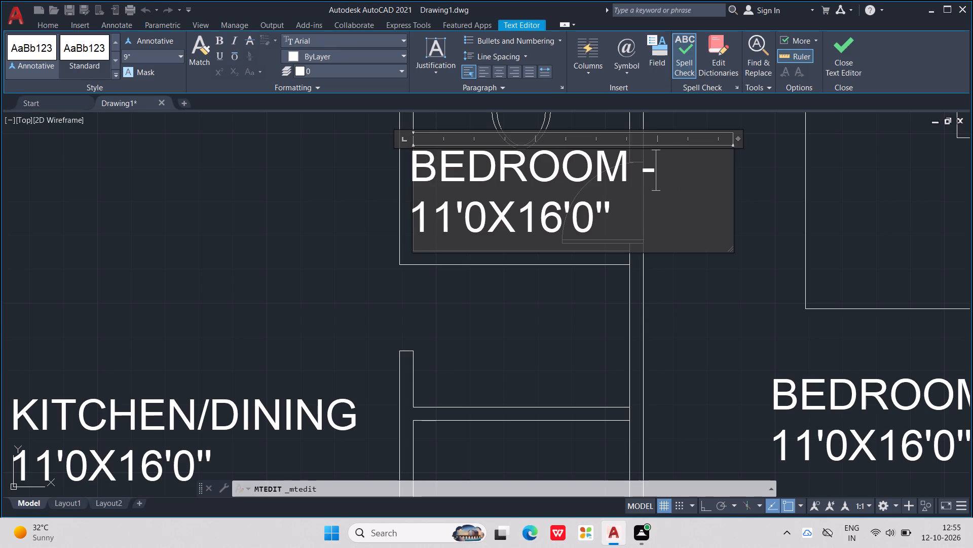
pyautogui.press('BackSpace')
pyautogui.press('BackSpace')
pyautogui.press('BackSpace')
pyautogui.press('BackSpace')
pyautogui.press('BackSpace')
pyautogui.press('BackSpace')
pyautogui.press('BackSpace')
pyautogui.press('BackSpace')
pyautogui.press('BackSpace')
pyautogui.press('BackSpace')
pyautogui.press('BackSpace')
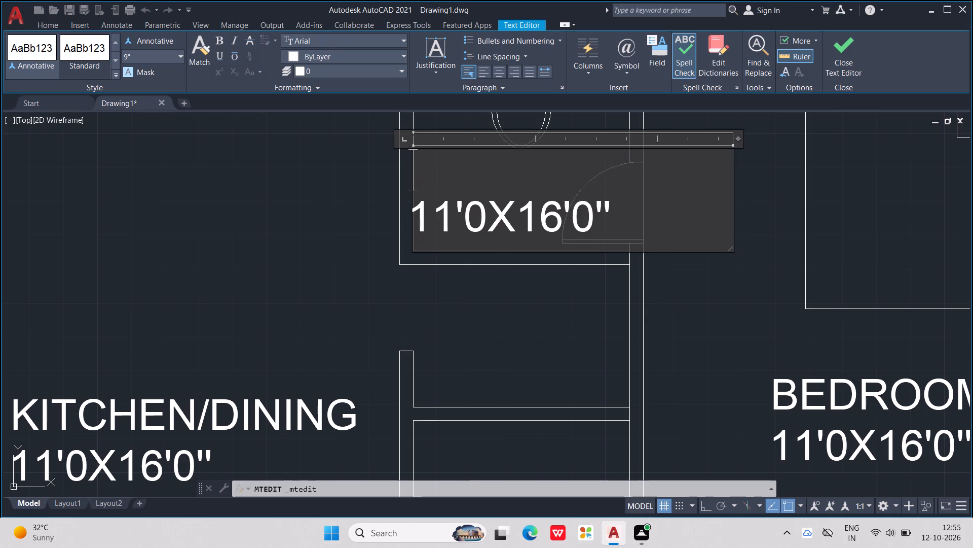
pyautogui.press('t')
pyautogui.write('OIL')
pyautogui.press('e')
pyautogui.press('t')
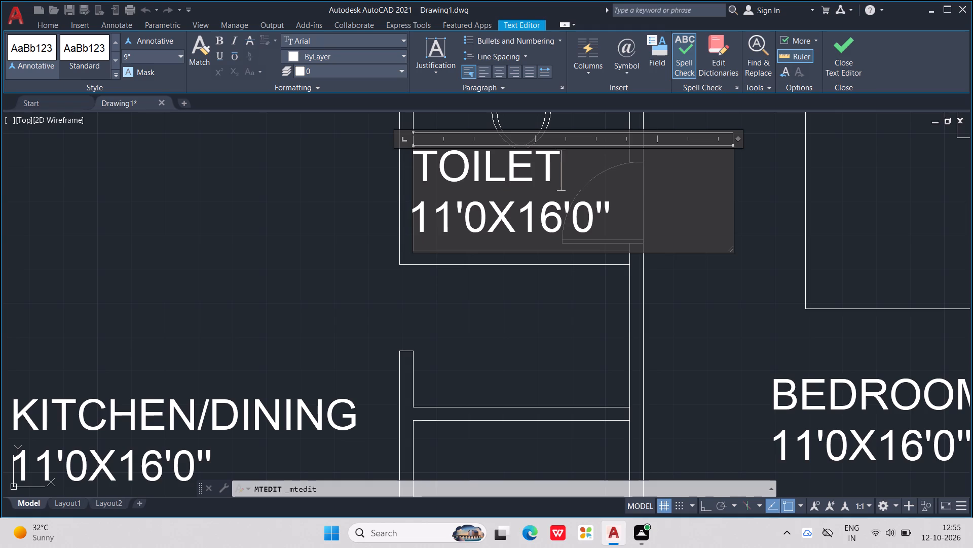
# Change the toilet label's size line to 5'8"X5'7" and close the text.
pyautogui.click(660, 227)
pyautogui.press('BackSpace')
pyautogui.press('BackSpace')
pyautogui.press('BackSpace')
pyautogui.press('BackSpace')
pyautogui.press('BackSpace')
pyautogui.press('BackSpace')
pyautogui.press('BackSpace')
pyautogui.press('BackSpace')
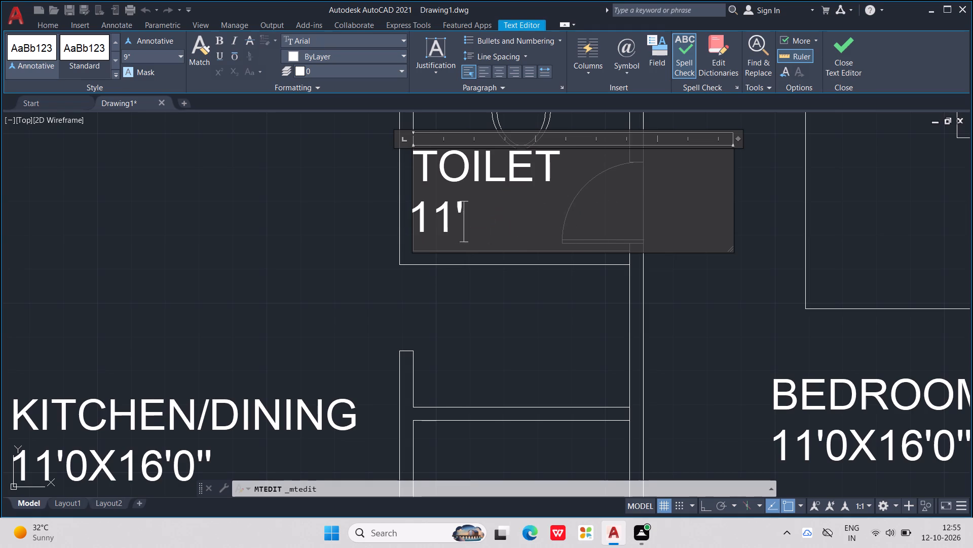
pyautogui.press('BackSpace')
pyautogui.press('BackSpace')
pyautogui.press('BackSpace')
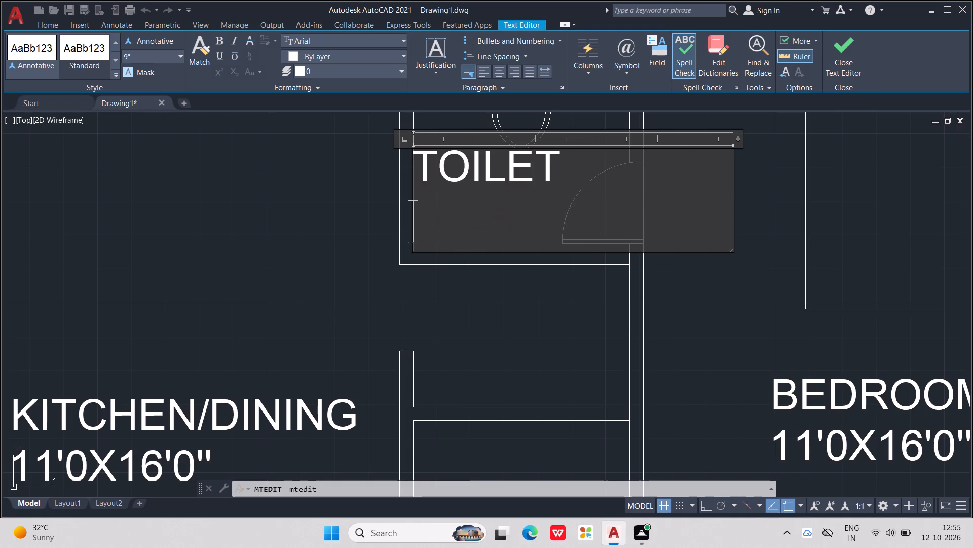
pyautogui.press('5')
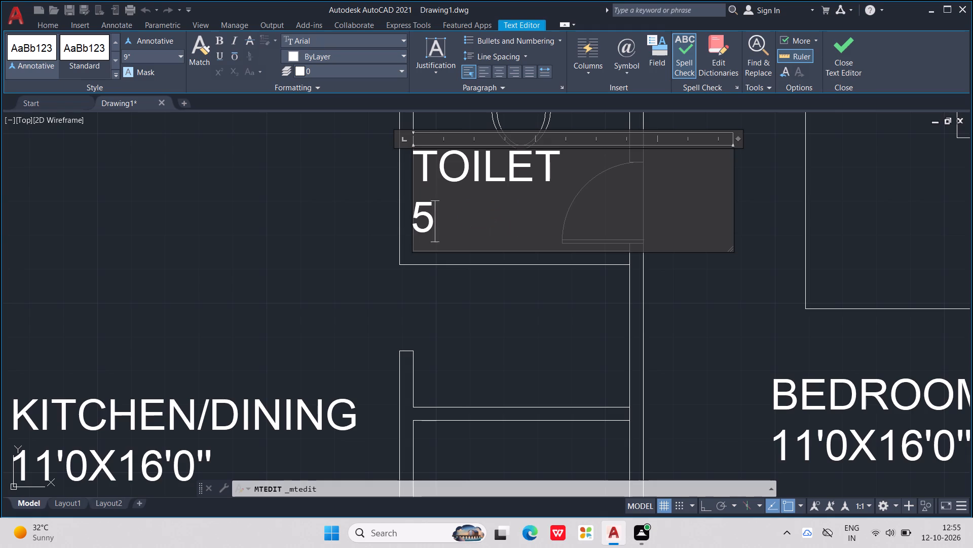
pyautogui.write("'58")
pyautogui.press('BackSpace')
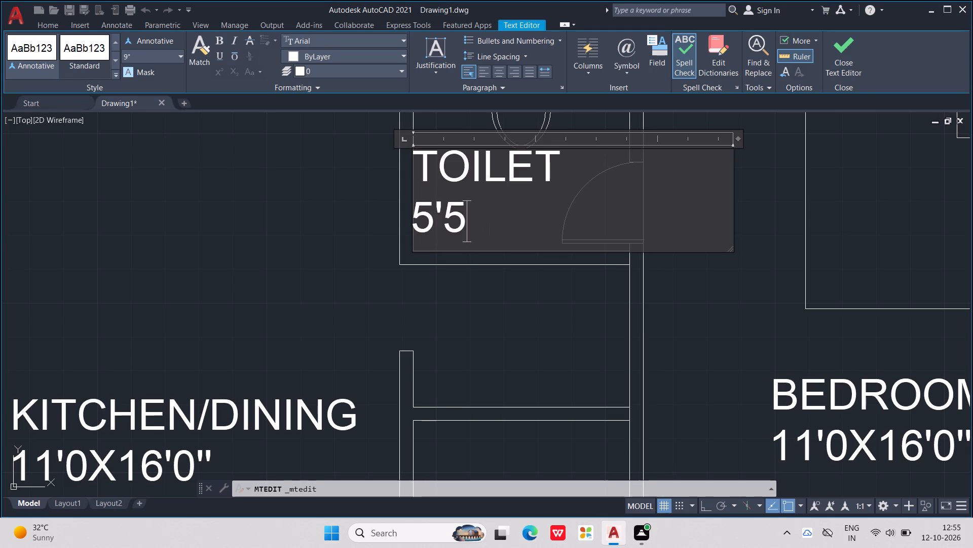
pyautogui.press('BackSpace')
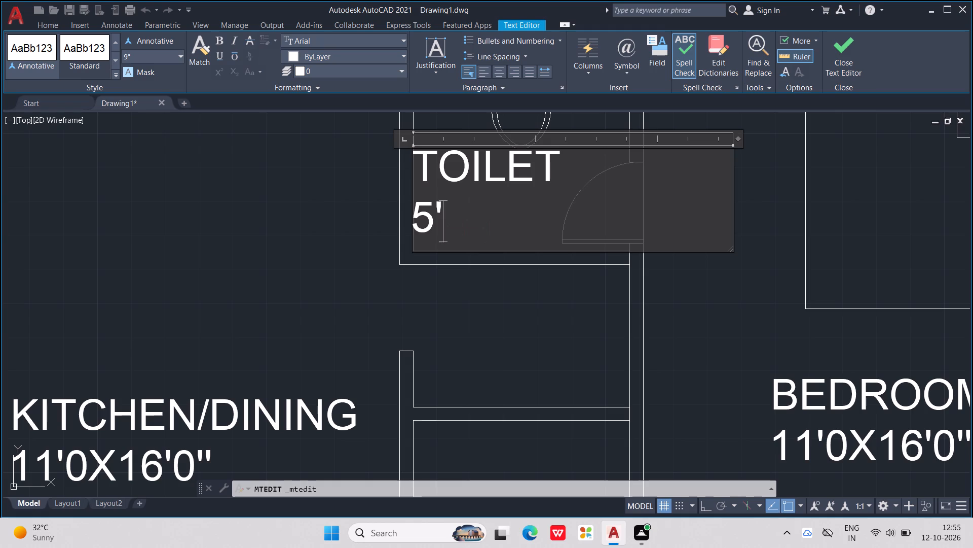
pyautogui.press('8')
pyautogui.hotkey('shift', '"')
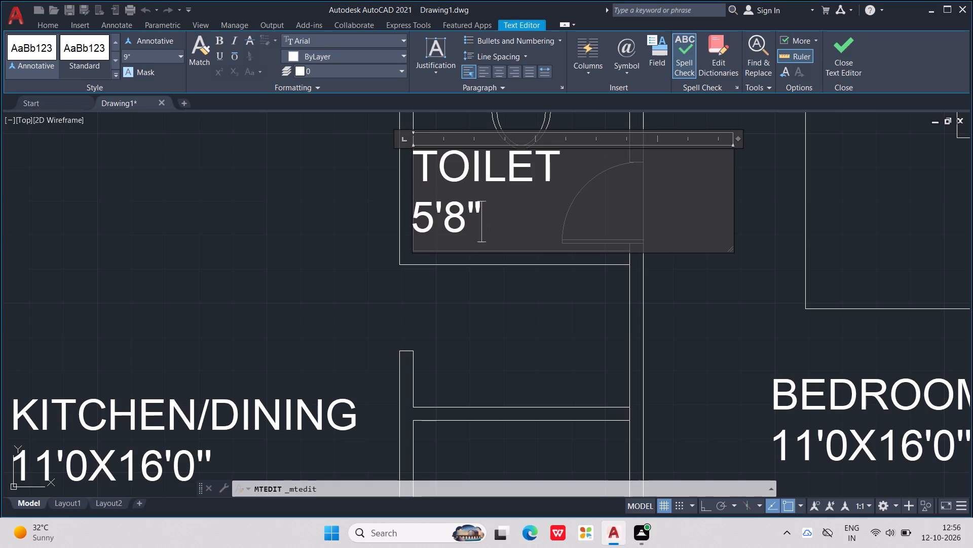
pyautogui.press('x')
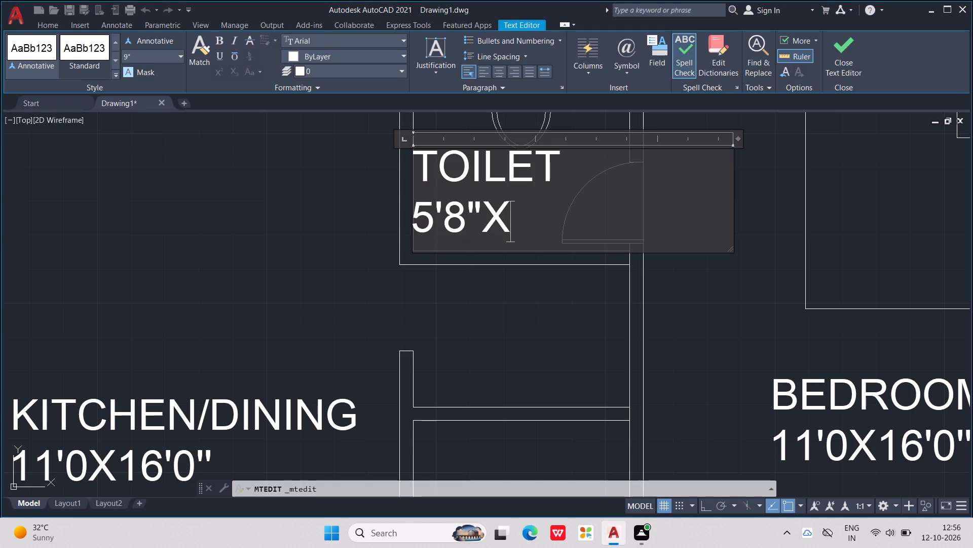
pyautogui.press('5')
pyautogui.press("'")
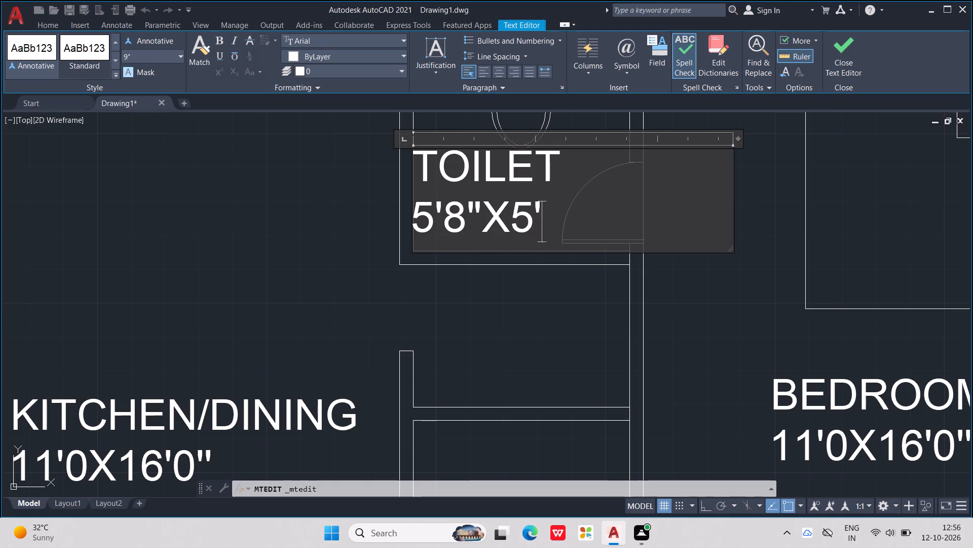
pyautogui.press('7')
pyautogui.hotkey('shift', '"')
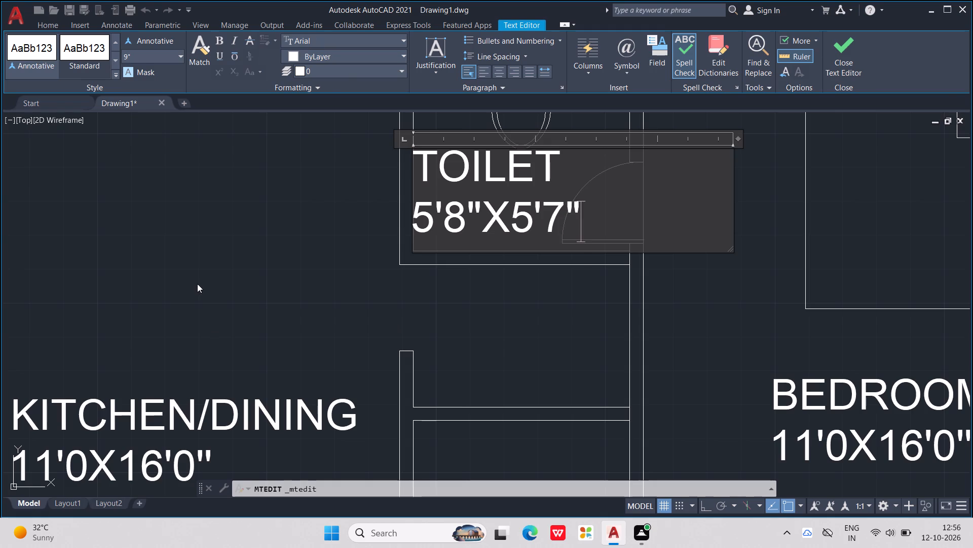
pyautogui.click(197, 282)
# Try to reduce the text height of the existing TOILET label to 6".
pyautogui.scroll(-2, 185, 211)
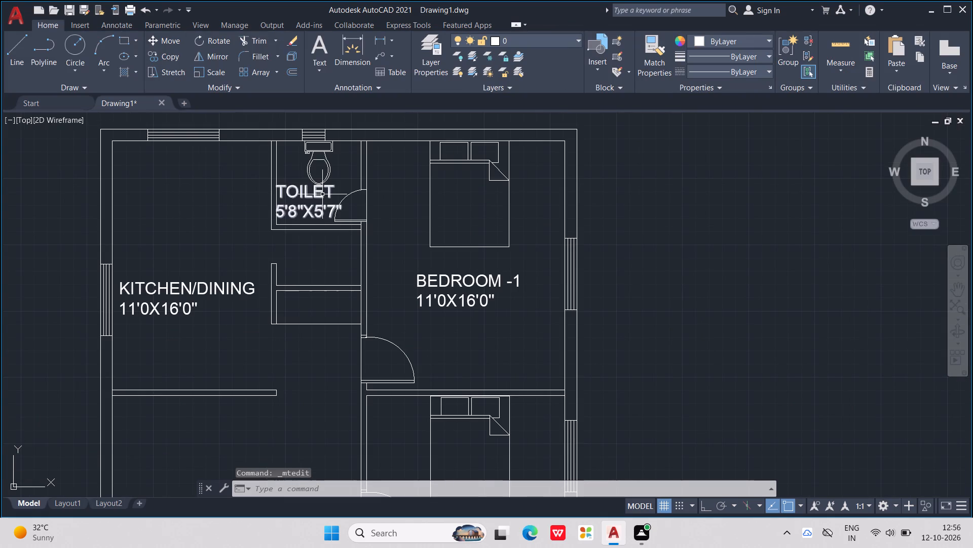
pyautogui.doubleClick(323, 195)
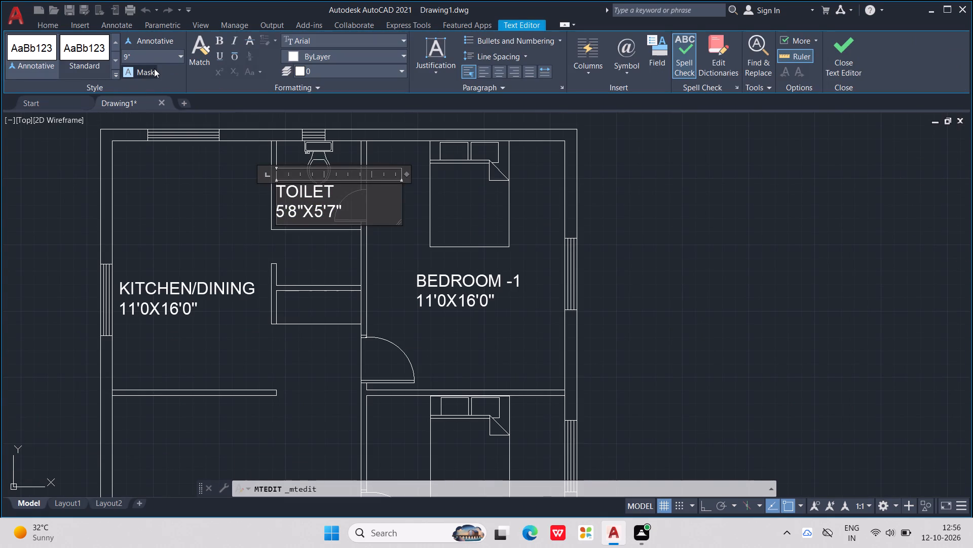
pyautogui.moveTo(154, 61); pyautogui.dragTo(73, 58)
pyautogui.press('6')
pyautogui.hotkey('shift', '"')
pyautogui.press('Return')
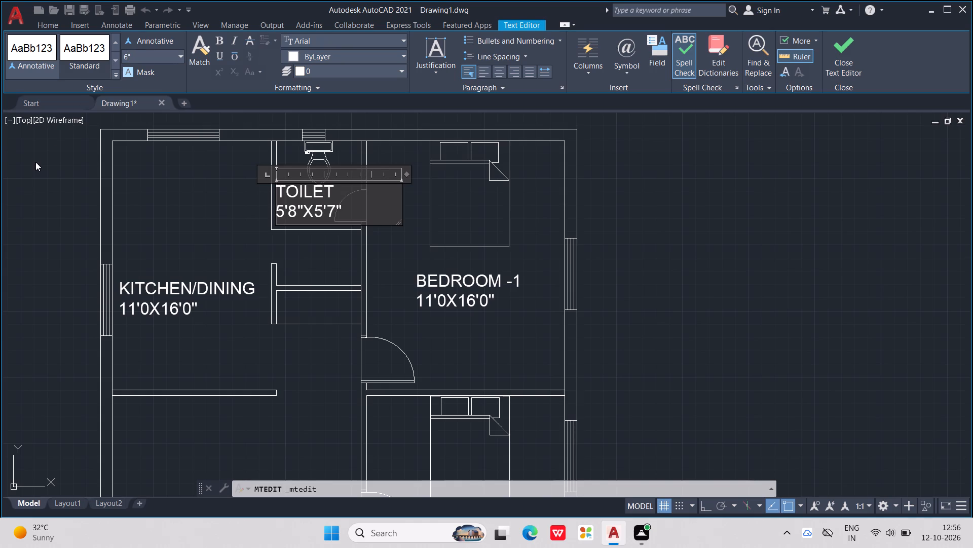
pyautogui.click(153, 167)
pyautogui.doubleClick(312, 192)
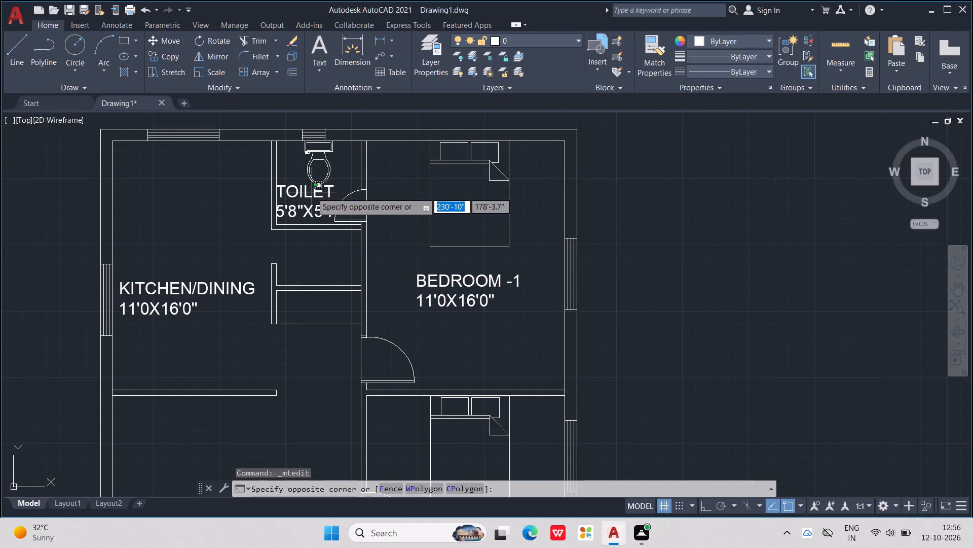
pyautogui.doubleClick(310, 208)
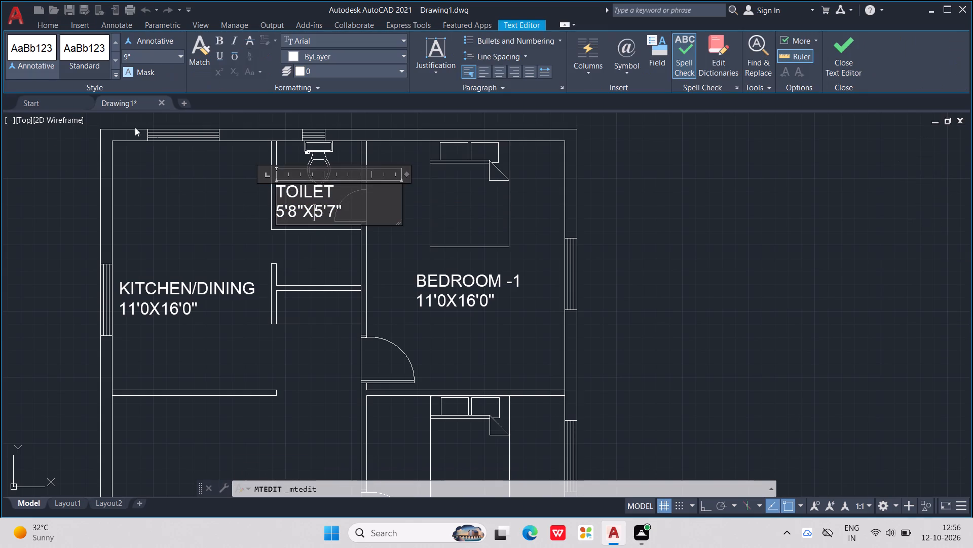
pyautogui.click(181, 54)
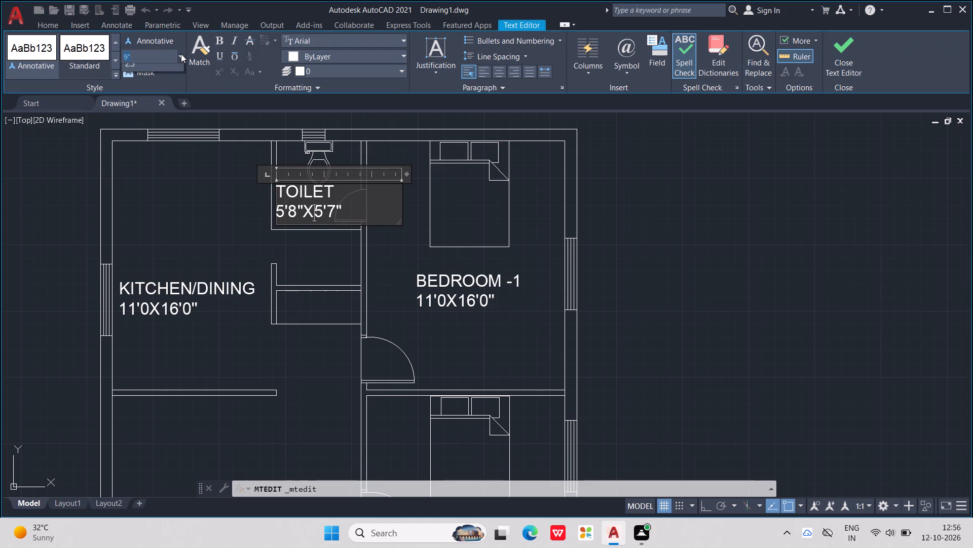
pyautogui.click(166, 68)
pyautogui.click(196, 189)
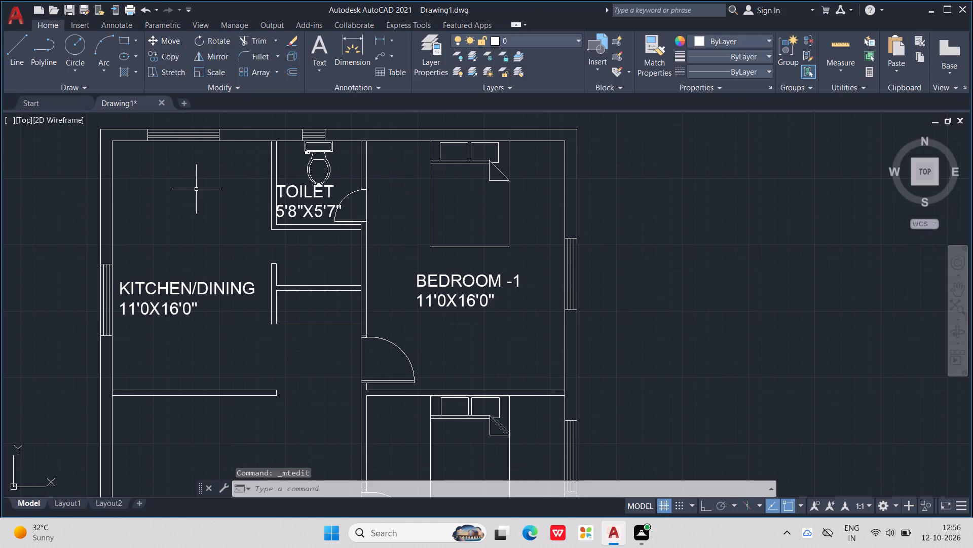
# Delete the oversized TOILET label from the north toilet room.
pyautogui.click(331, 200)
pyautogui.click(315, 196)
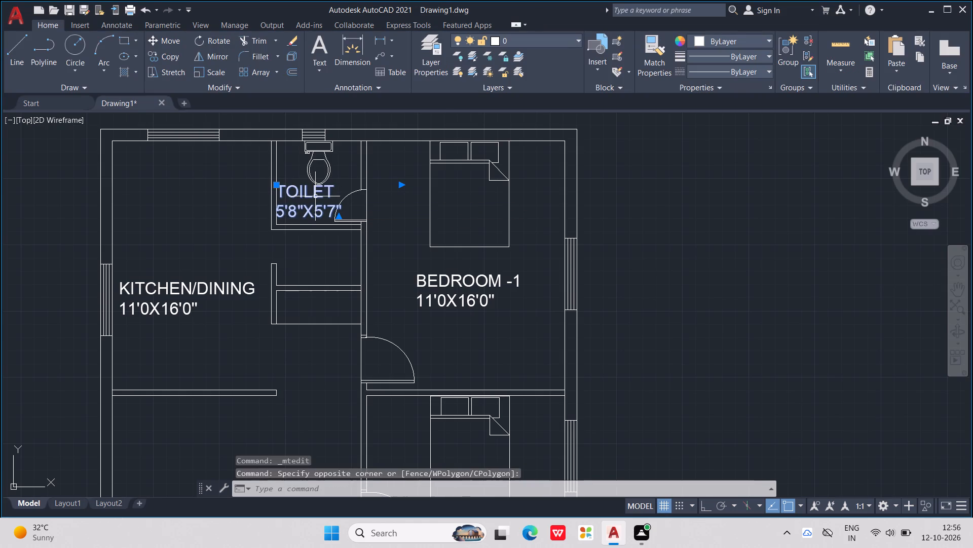
pyautogui.press('Delete')
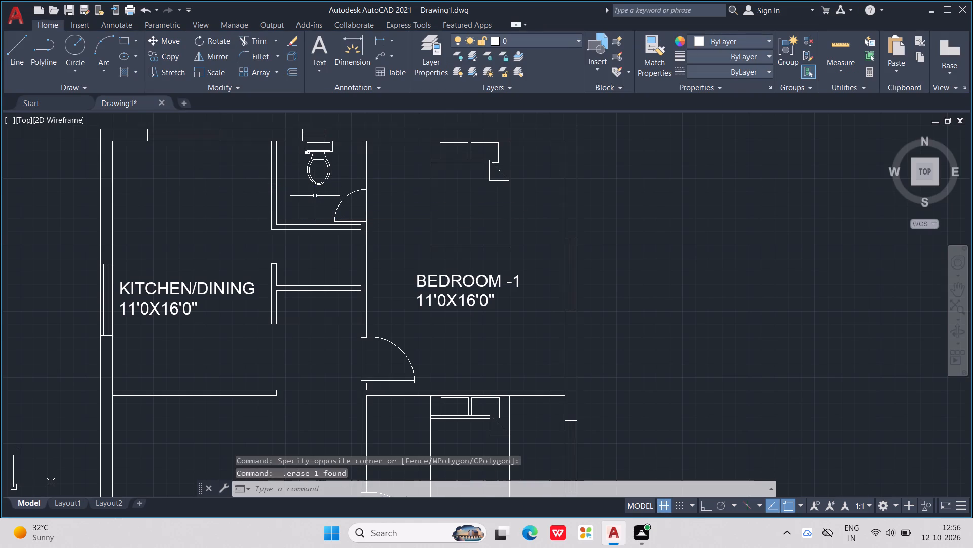
# Start a multiline text in the north toilet room with 6" text height and enter TOILET as its first line.
pyautogui.press('t')
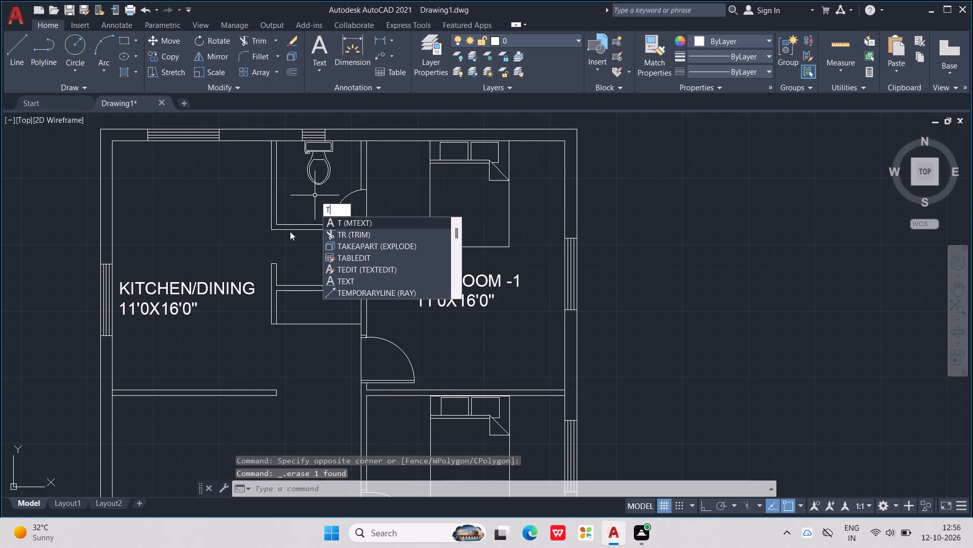
pyautogui.click(347, 221)
pyautogui.scroll(2, 310, 214)
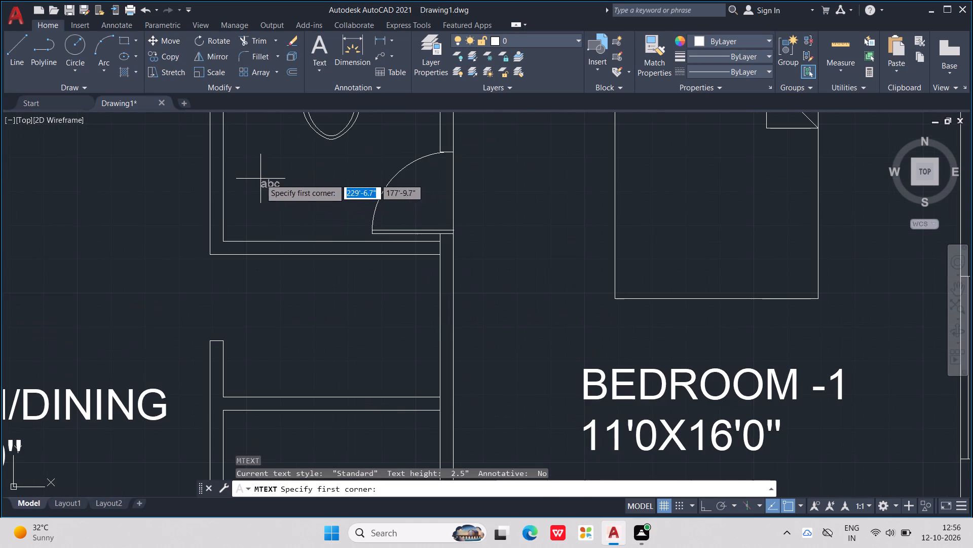
pyautogui.click(256, 177)
pyautogui.doubleClick(264, 183)
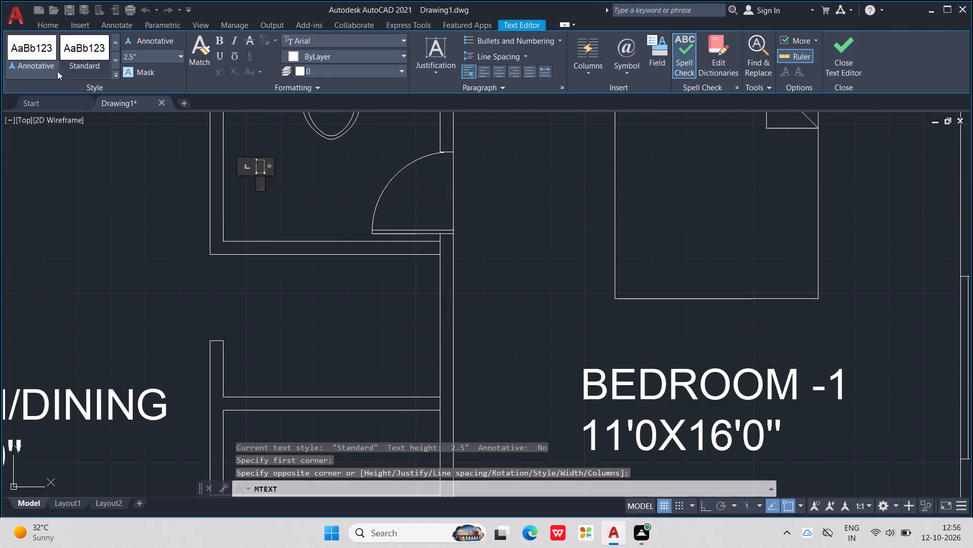
pyautogui.click(178, 57)
pyautogui.click(142, 74)
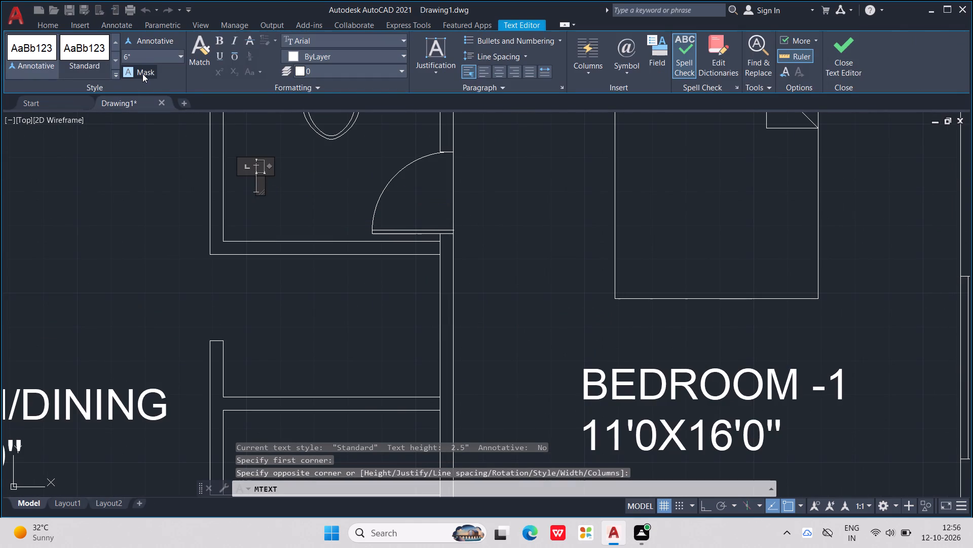
pyautogui.press('t')
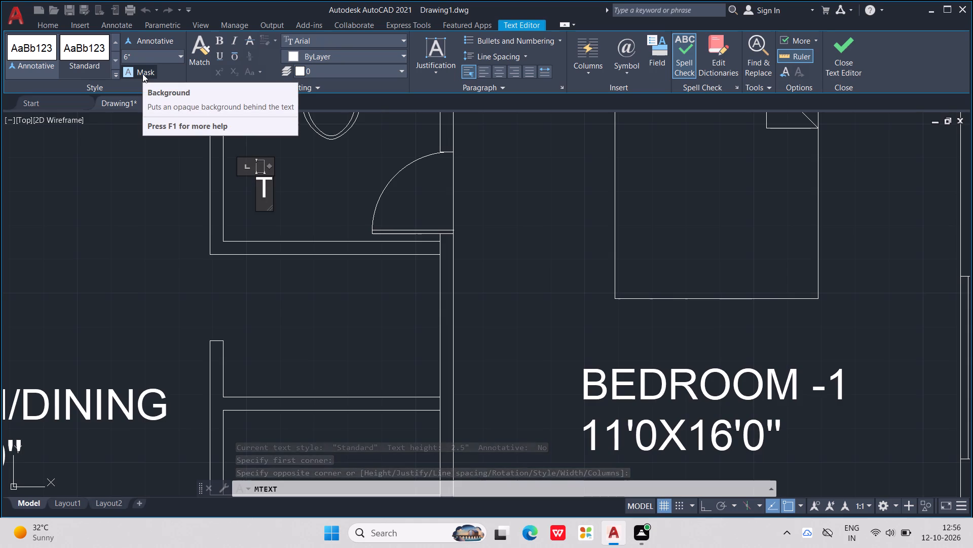
pyautogui.write('OILET')
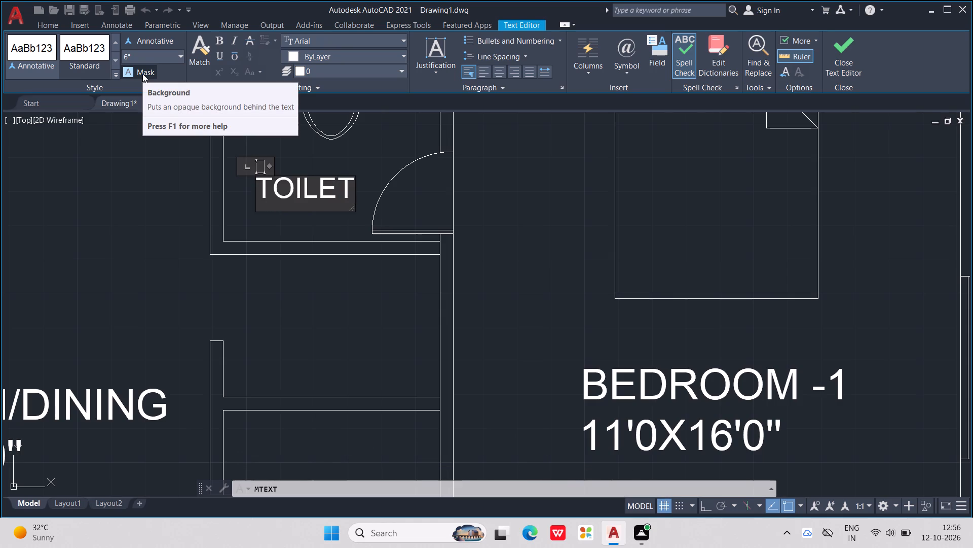
pyautogui.press('Return')
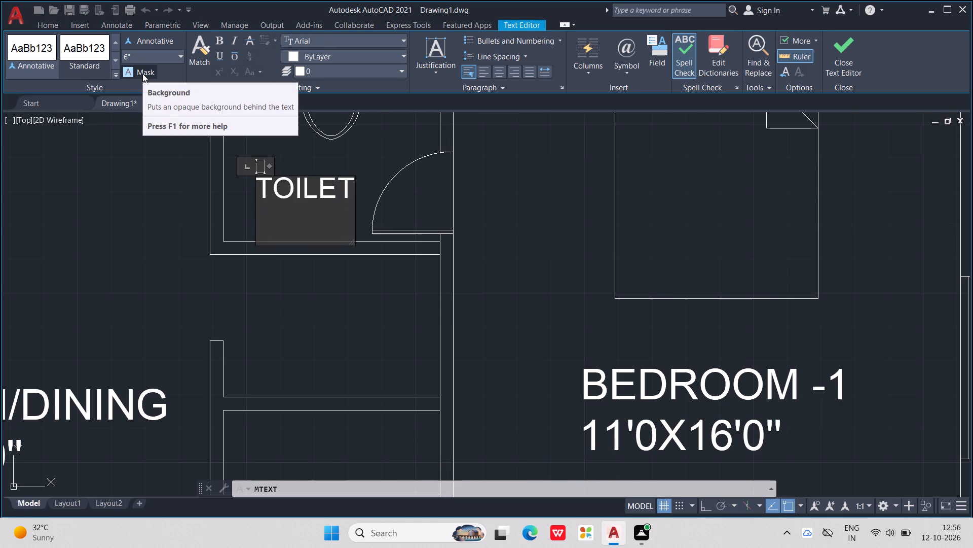
# Add the size line 5'8"X5'7" beneath TOILET and close the text.
pyautogui.press('5')
pyautogui.write("'8'")
pyautogui.press("'")
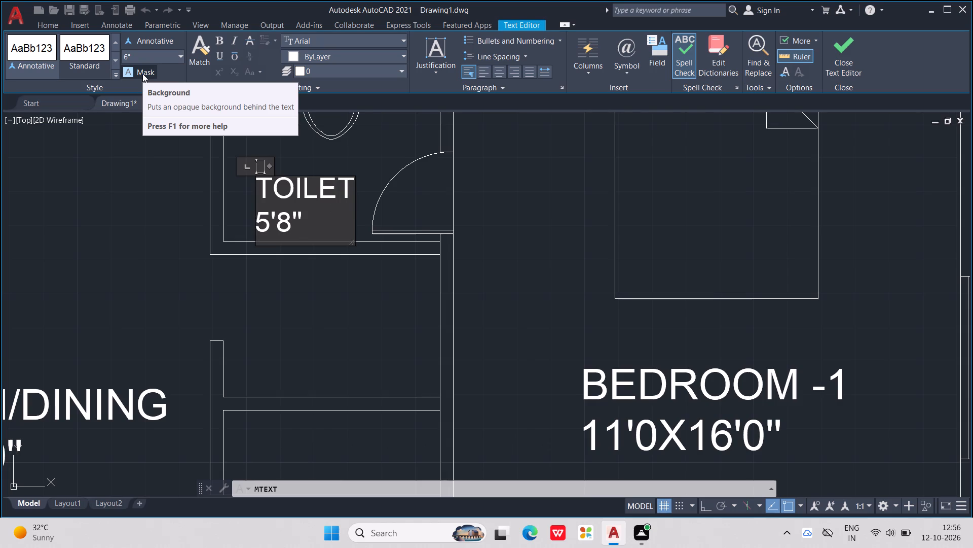
pyautogui.press('x')
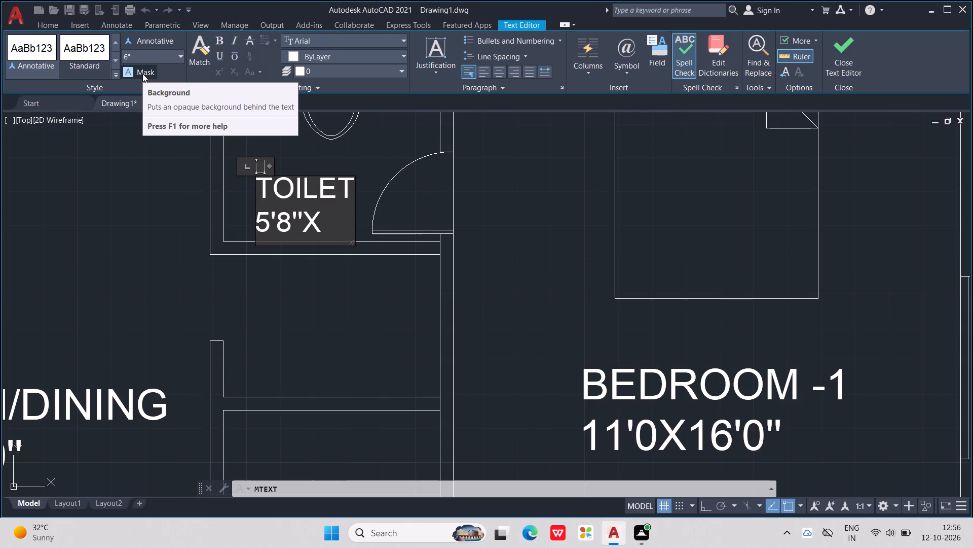
pyautogui.press('5')
pyautogui.press("'")
pyautogui.write('7"')
pyautogui.press('Return')
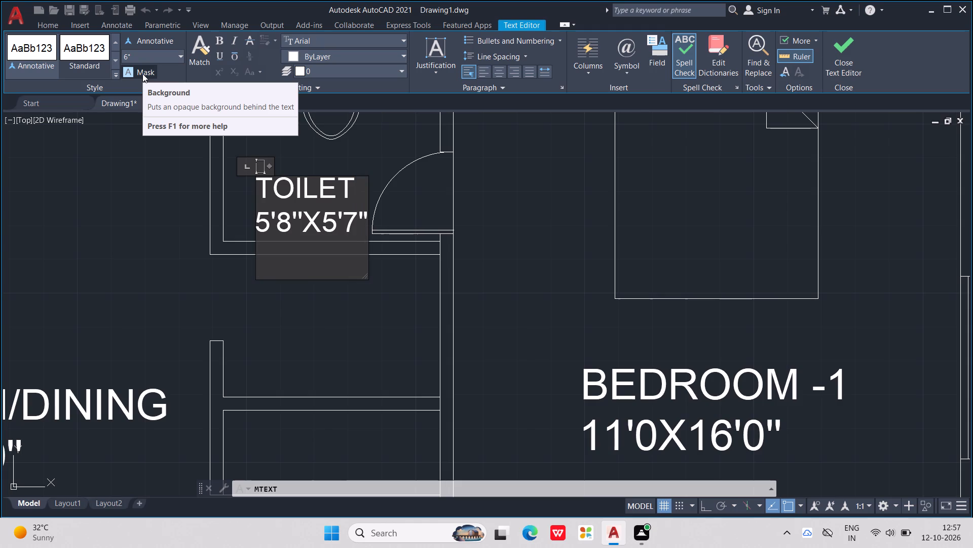
pyautogui.click(325, 141)
# Move the new TOILET label slightly north so it sits between the WC and the room's south wall.
pyautogui.moveTo(333, 186); pyautogui.dragTo(335, 163)
pyautogui.moveTo(327, 217); pyautogui.dragTo(324, 186)
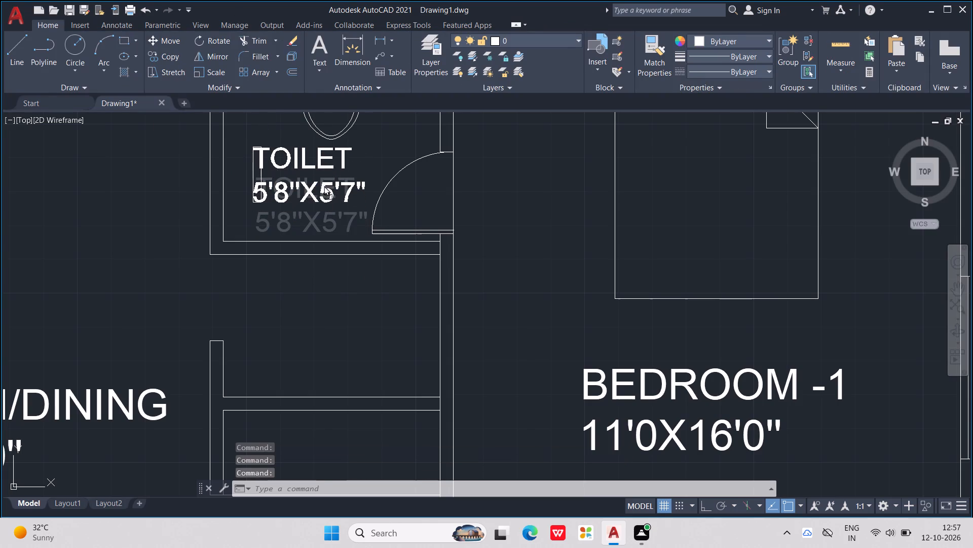
pyautogui.moveTo(324, 186); pyautogui.dragTo(324, 196)
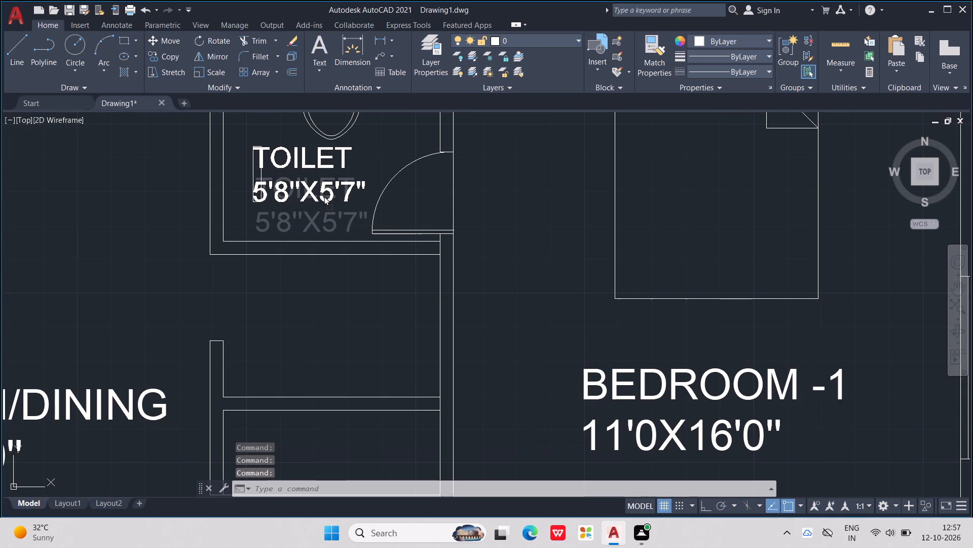
pyautogui.moveTo(324, 196); pyautogui.dragTo(323, 194)
pyautogui.scroll(-2, 324, 193)
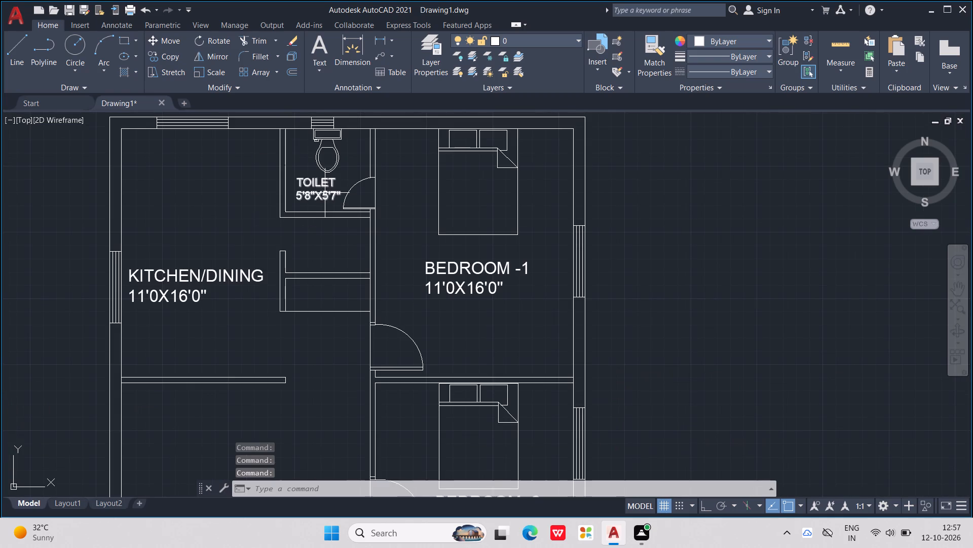
pyautogui.press('Escape')
# Copy the TOILET label into each of the two small spaces south of the toilet room.
pyautogui.click(316, 191)
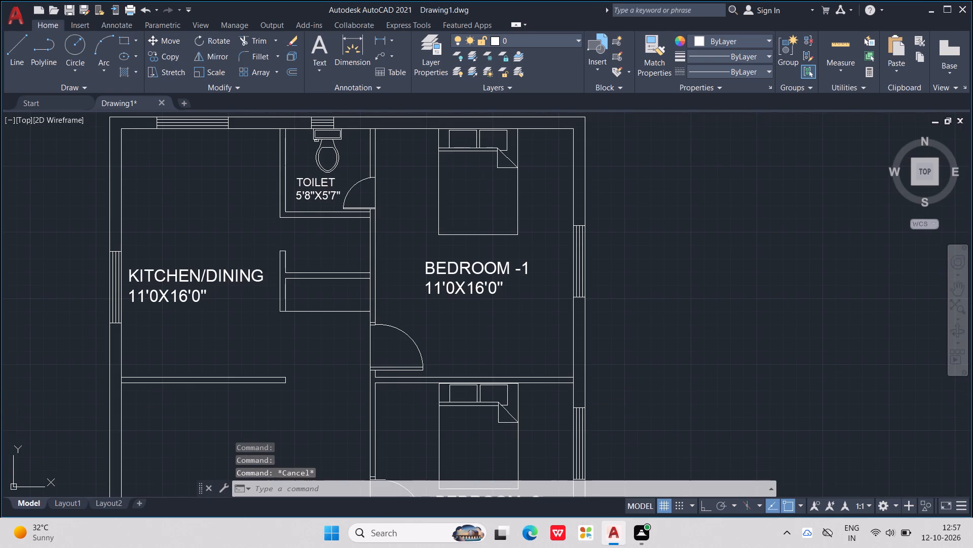
pyautogui.hotkey('ctrl', 'c')
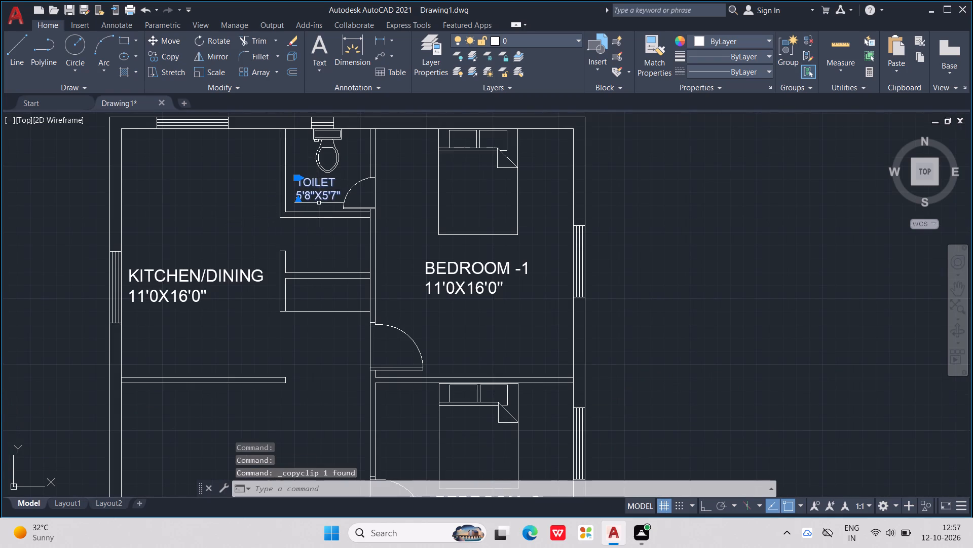
pyautogui.hotkey('ctrl', 'v')
pyautogui.scroll(1, 315, 249)
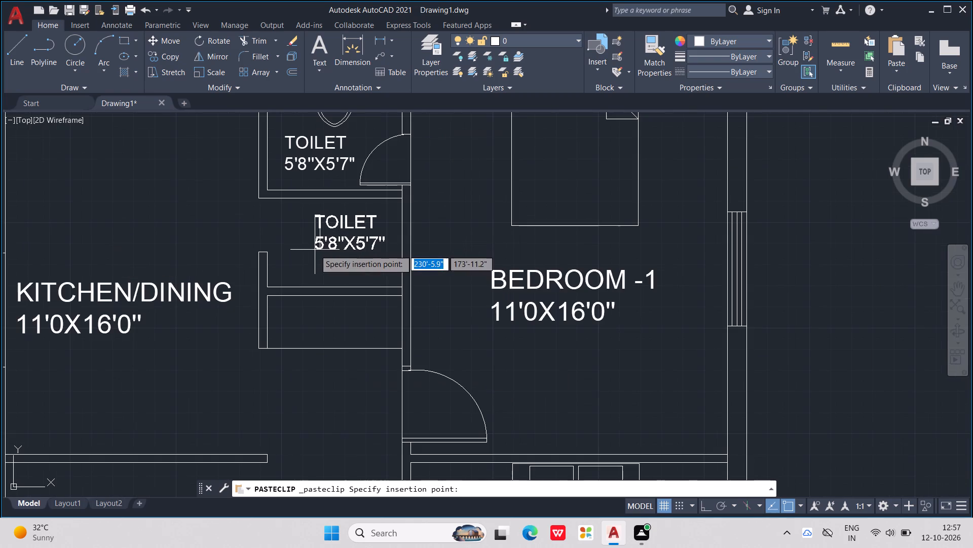
pyautogui.click(304, 260)
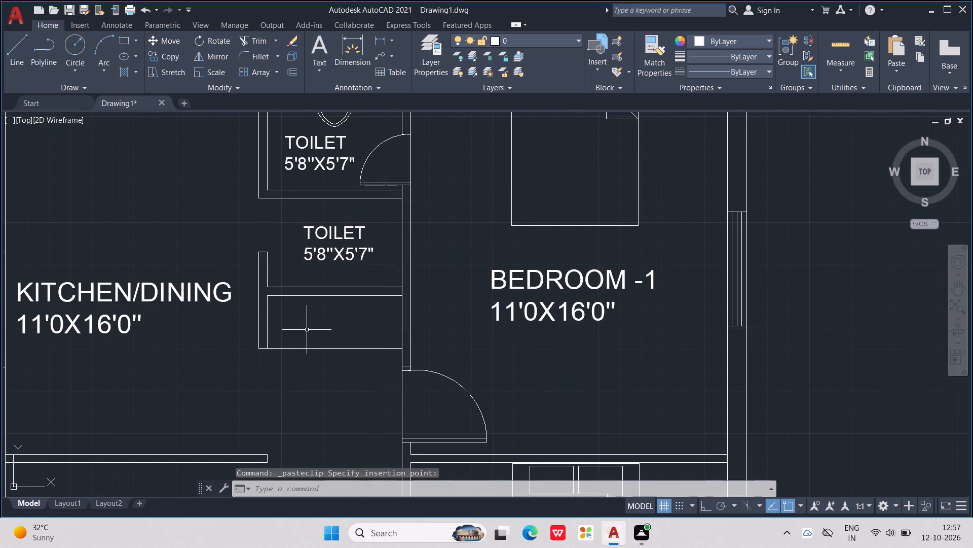
pyautogui.hotkey('ctrl', 'v')
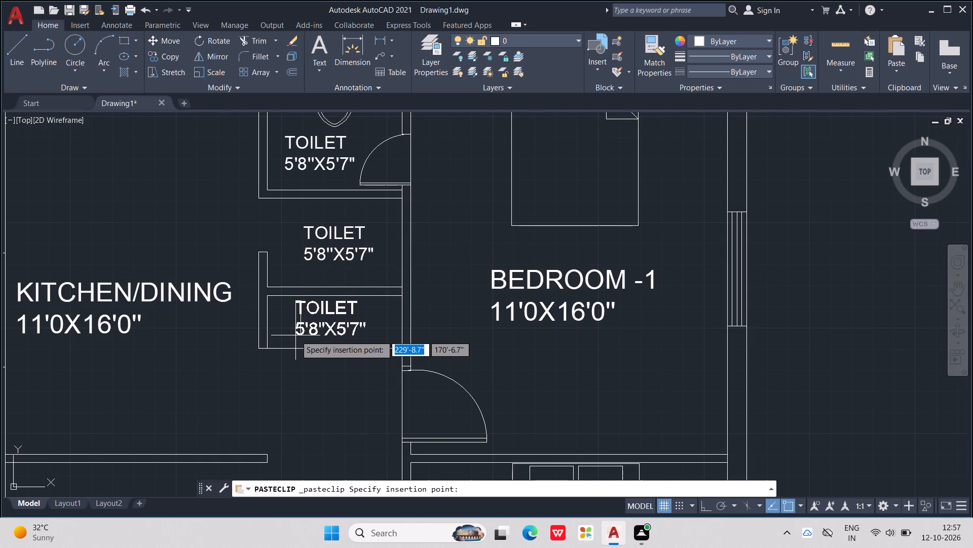
pyautogui.click(301, 337)
pyautogui.press('Escape')
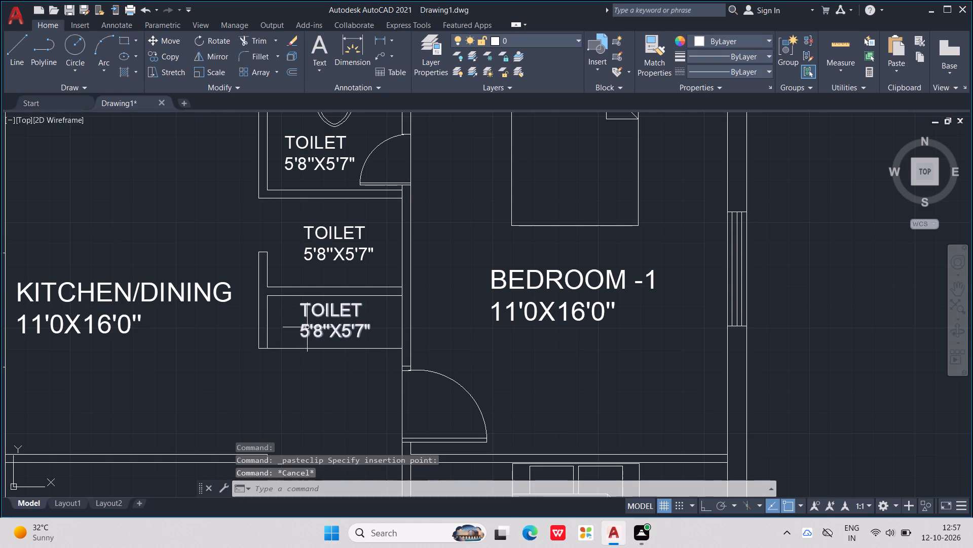
# Replace TOILET with STORE in the label copied into the space directly south of the toilet.
pyautogui.doubleClick(355, 244)
pyautogui.doubleClick(338, 238)
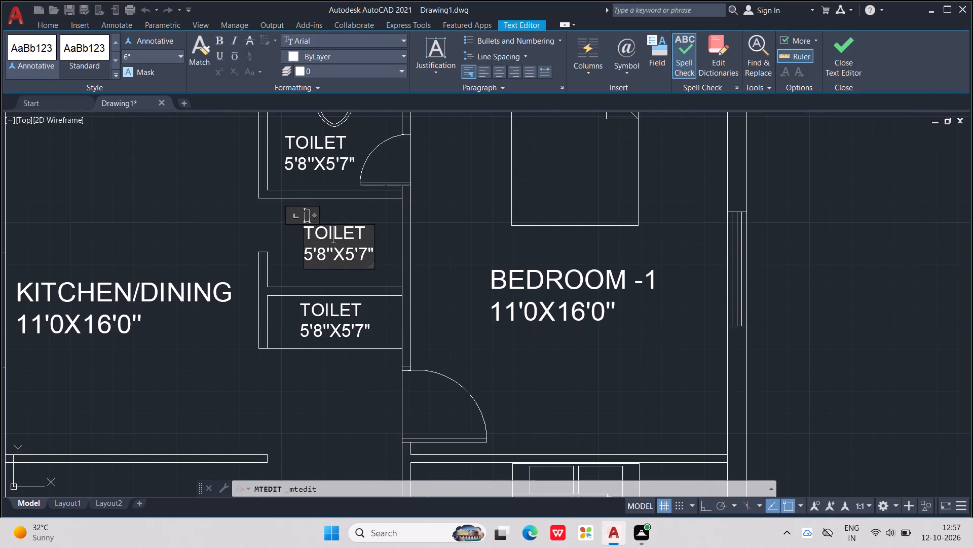
pyautogui.click(353, 238)
pyautogui.moveTo(366, 236); pyautogui.dragTo(224, 245)
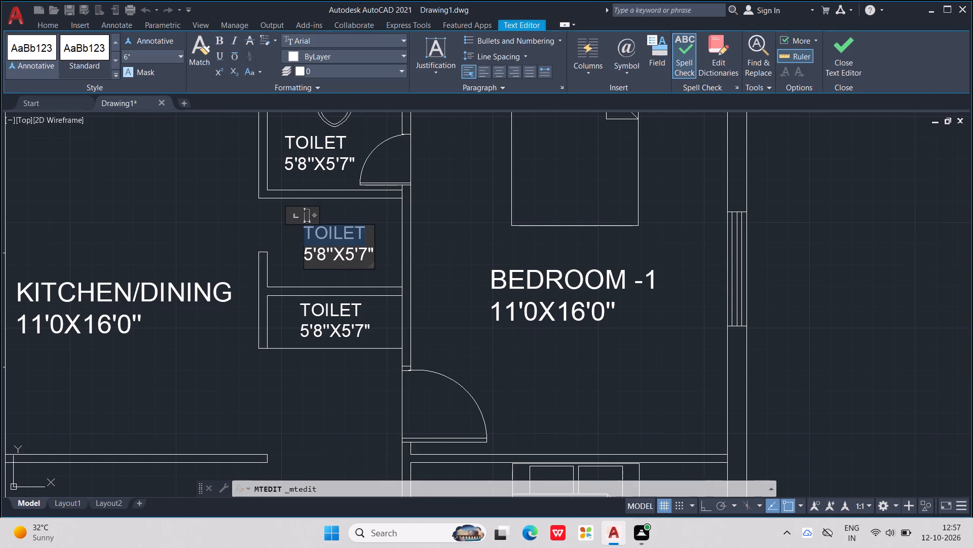
pyautogui.moveTo(224, 245); pyautogui.dragTo(224, 245)
pyautogui.write('ST')
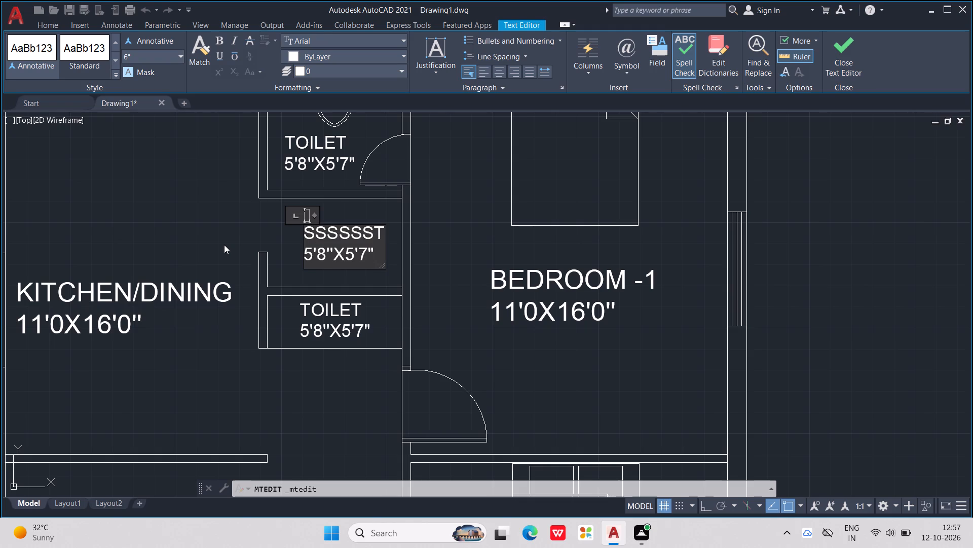
pyautogui.press('BackSpace')
pyautogui.press('BackSpace')
pyautogui.press('BackSpace')
pyautogui.press('BackSpace')
pyautogui.press('BackSpace')
pyautogui.press('BackSpace')
pyautogui.write('TORE')
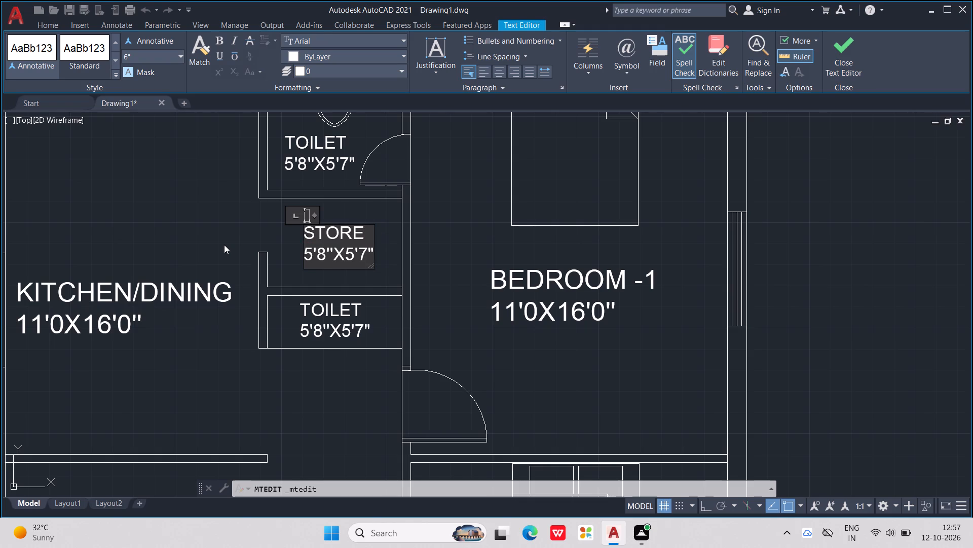
pyautogui.press('Return')
pyautogui.press('BackSpace')
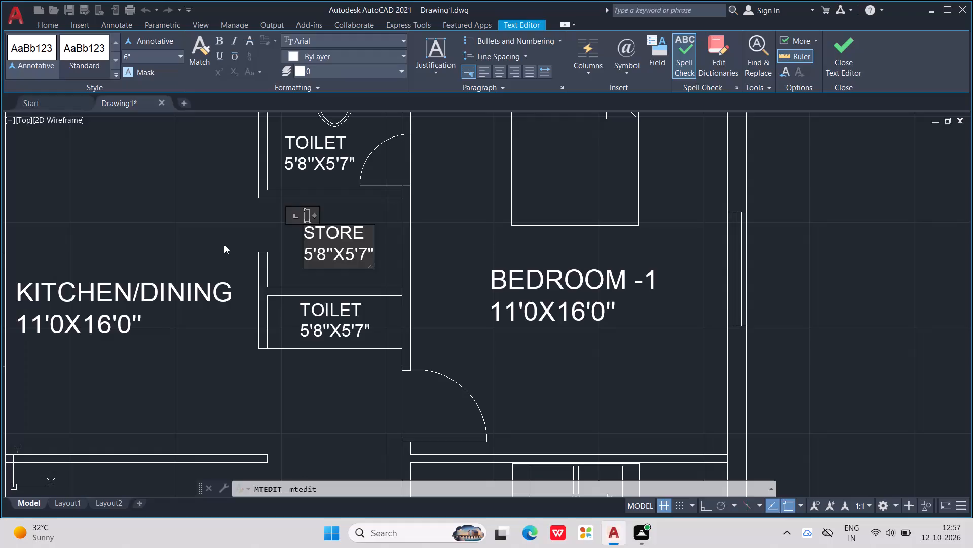
# Change the STORE label's size line to 5'8"X3'10" and close the text.
pyautogui.click(364, 256)
pyautogui.click(374, 252)
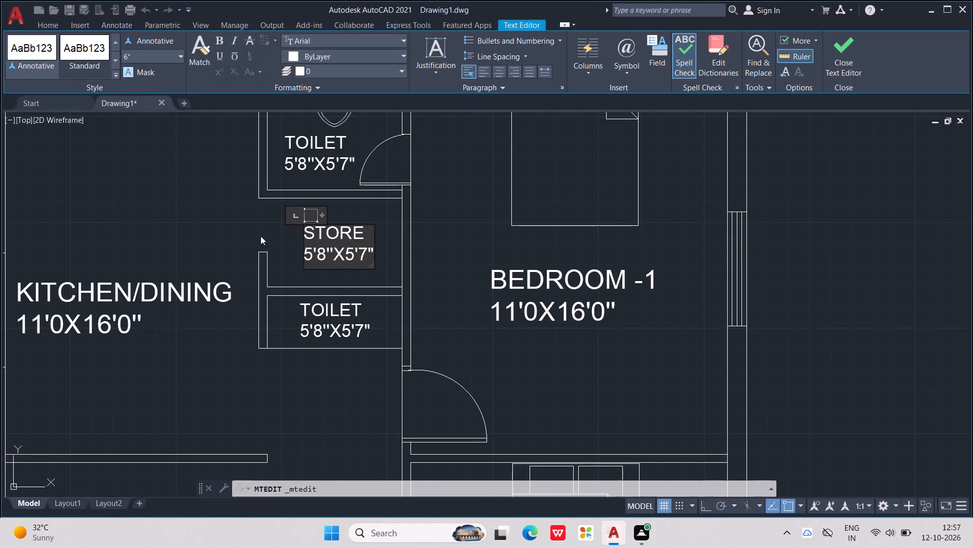
pyautogui.press('Right')
pyautogui.press('BackSpace')
pyautogui.press('BackSpace')
pyautogui.press('BackSpace')
pyautogui.press('BackSpace')
pyautogui.press('3')
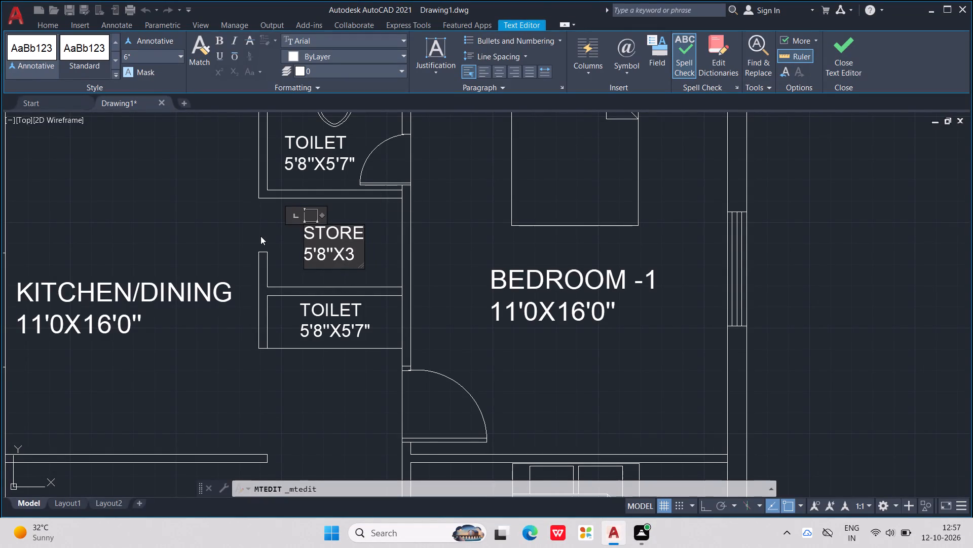
pyautogui.press("'")
pyautogui.write('10"')
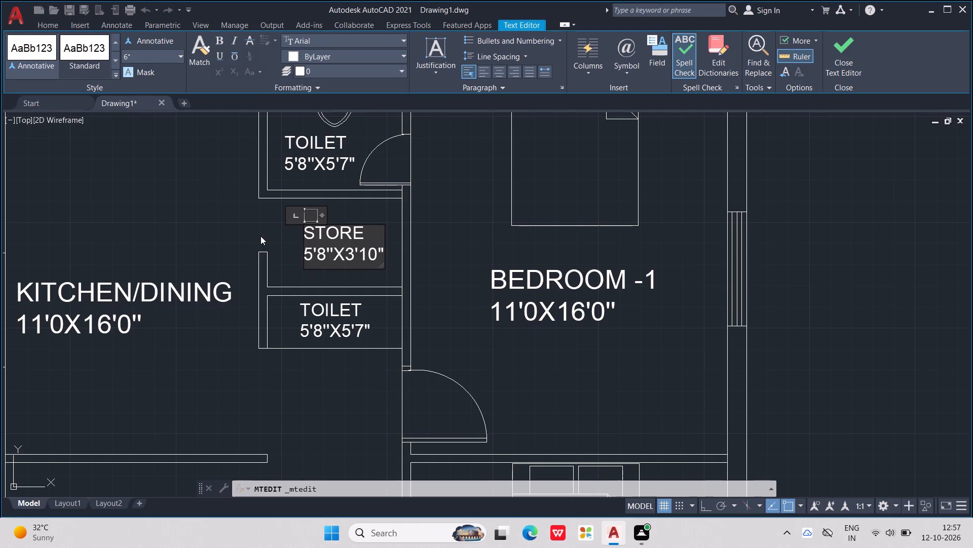
pyautogui.click(208, 225)
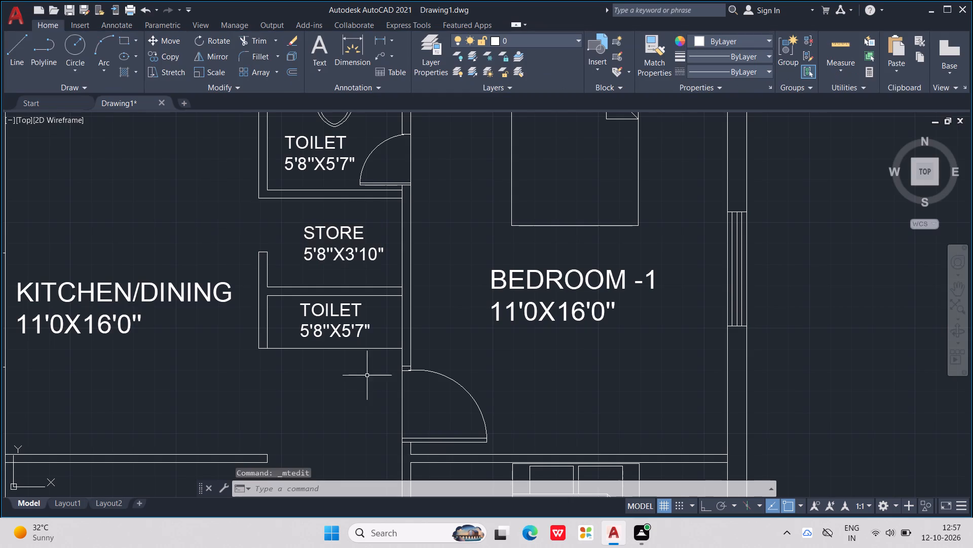
# Replace the text of the TOILET label in the small space south of the store with POJA AREA and close the text.
pyautogui.doubleClick(327, 331)
pyautogui.doubleClick(340, 312)
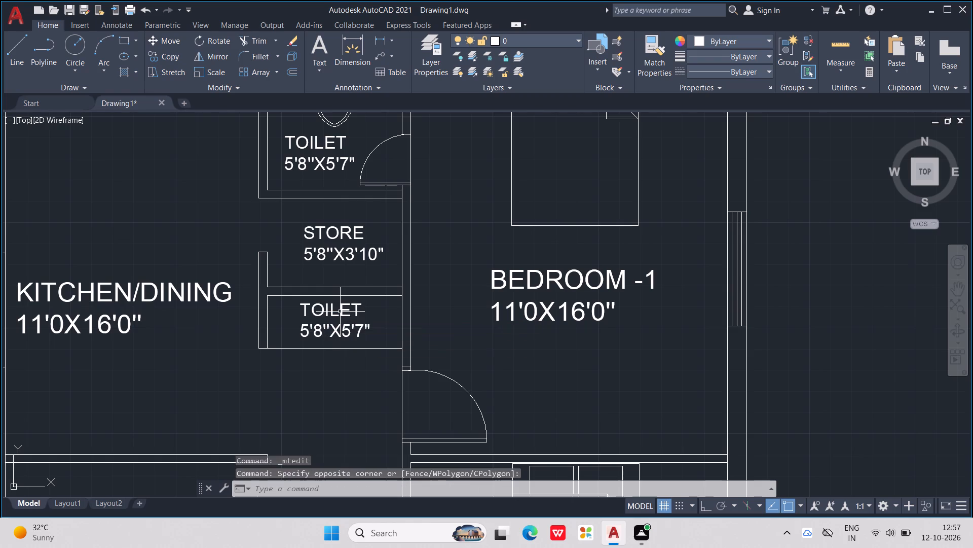
pyautogui.doubleClick(340, 312)
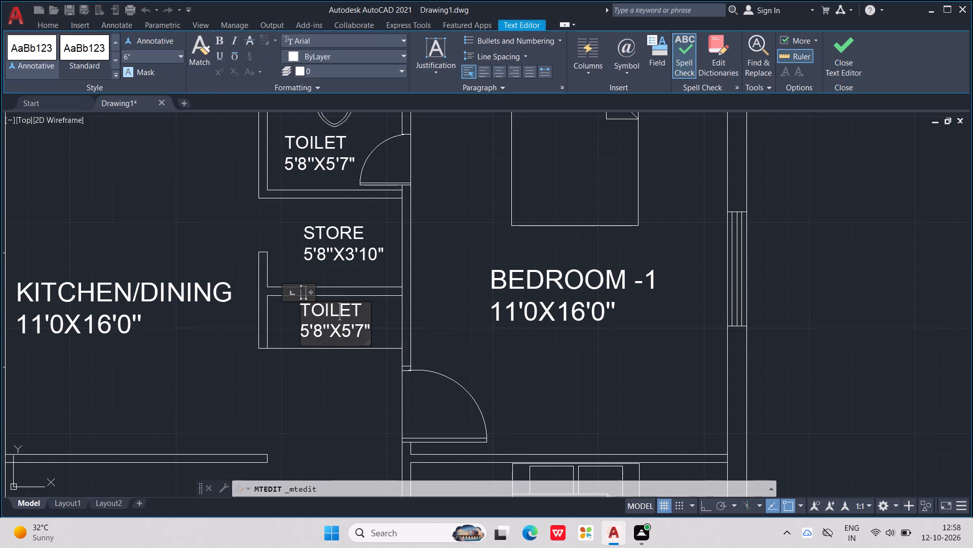
pyautogui.press('p')
pyautogui.press('BackSpace')
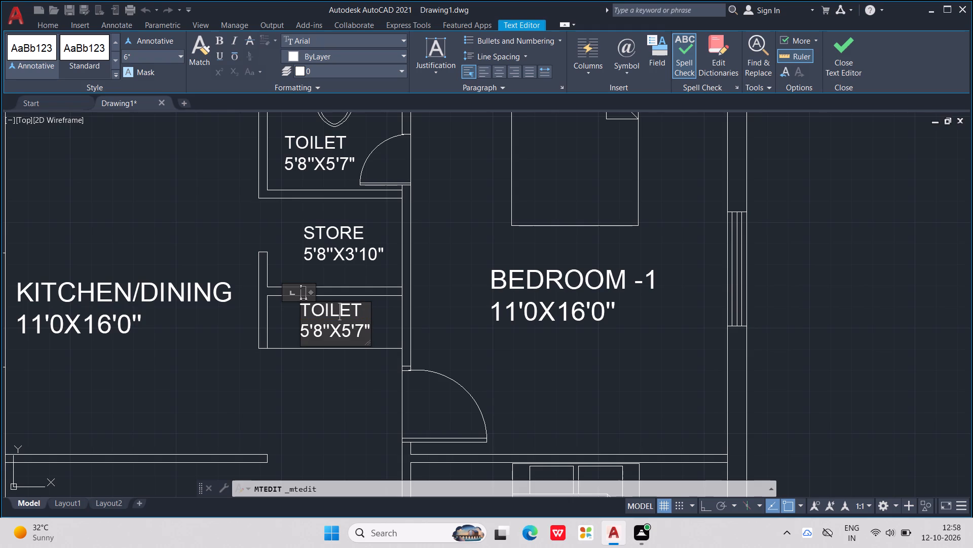
pyautogui.press('Down')
pyautogui.press('Down')
pyautogui.press('Right')
pyautogui.press('Right')
pyautogui.press('Right')
pyautogui.press('Right')
pyautogui.press('BackSpace')
pyautogui.press('BackSpace')
pyautogui.press('BackSpace')
pyautogui.press('BackSpace')
pyautogui.press('BackSpace')
pyautogui.press('BackSpace')
pyautogui.press('BackSpace')
pyautogui.press('BackSpace')
pyautogui.press('BackSpace')
pyautogui.press('BackSpace')
pyautogui.press('BackSpace')
pyautogui.press('BackSpace')
pyautogui.press('BackSpace')
pyautogui.press('BackSpace')
pyautogui.press('BackSpace')
pyautogui.press('BackSpace')
pyautogui.press('BackSpace')
pyautogui.press('BackSpace')
pyautogui.press('BackSpace')
pyautogui.press('BackSpace')
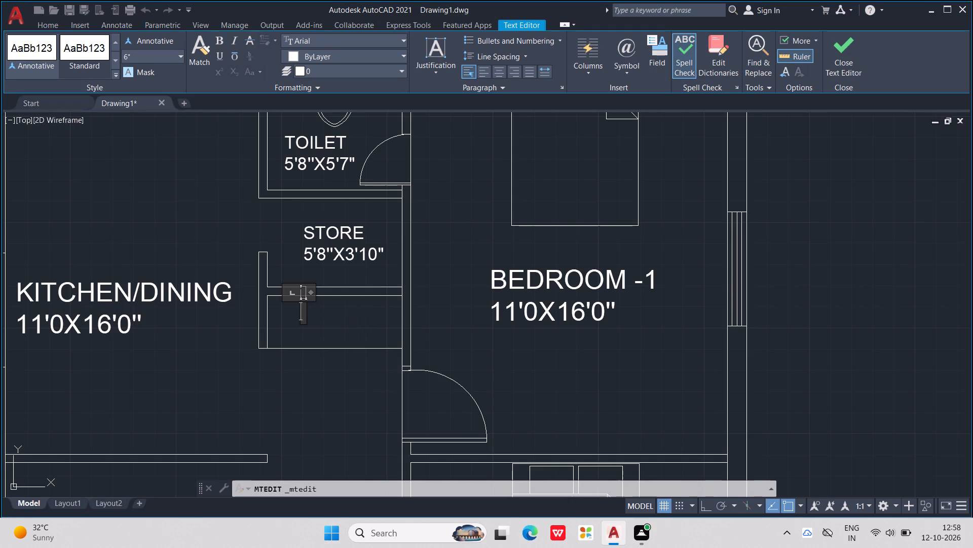
pyautogui.write('PO')
pyautogui.write('JA A')
pyautogui.write('REA')
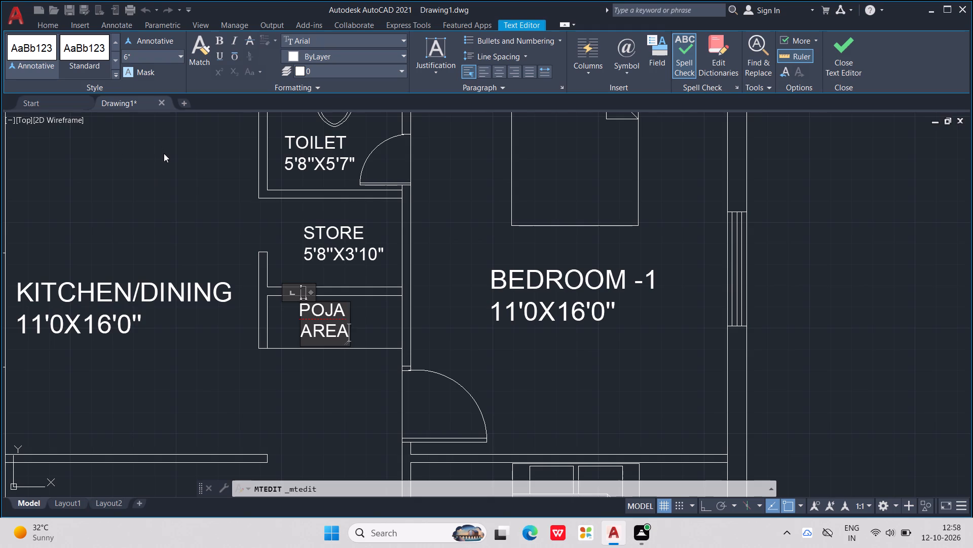
pyautogui.press('Return')
pyautogui.click(168, 407)
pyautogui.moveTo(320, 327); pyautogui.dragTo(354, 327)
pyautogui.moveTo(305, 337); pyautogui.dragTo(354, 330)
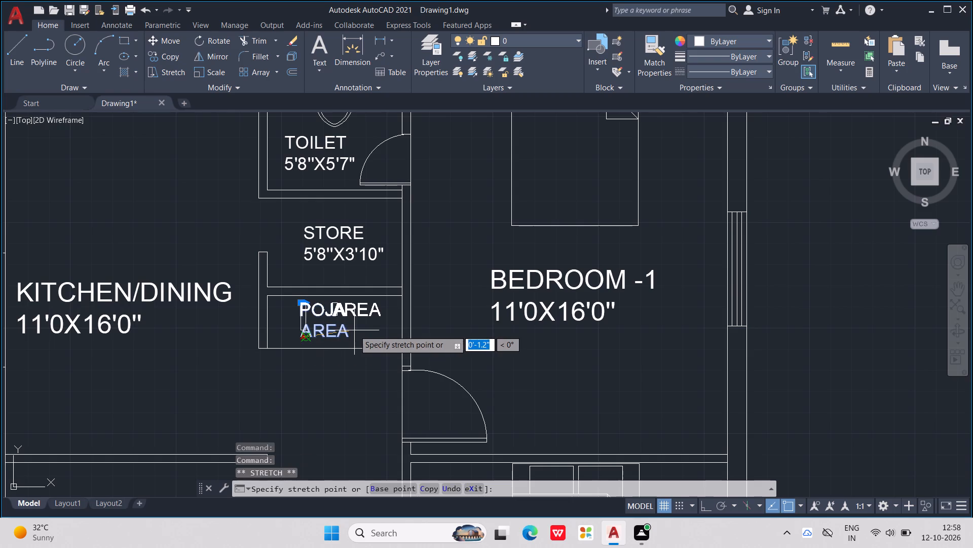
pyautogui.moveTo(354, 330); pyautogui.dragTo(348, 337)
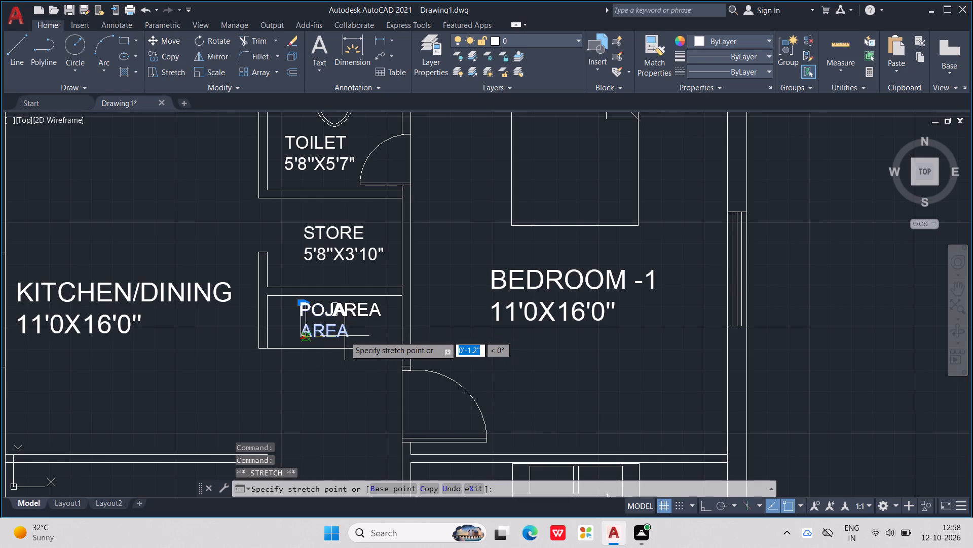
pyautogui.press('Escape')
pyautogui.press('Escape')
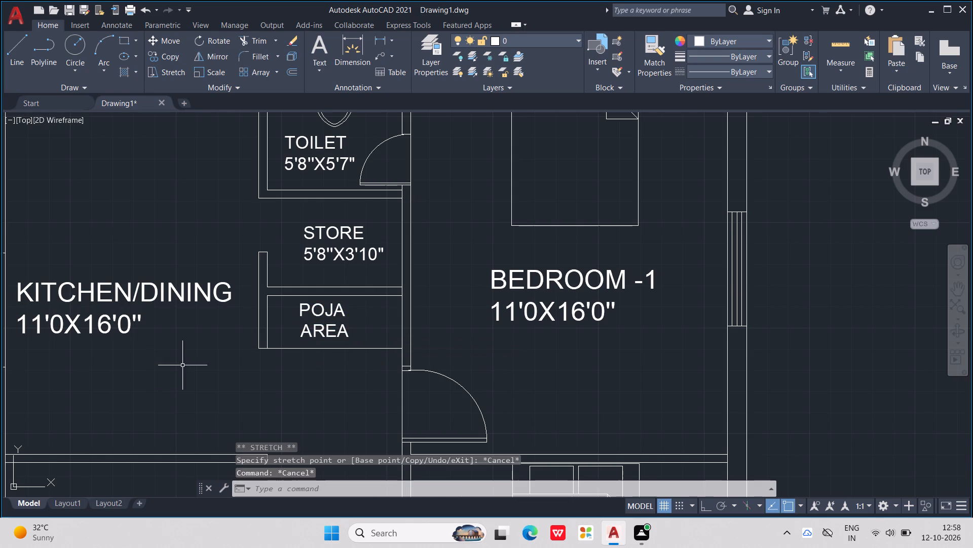
# Draw a vertical line about 2'-1" long across the POJA AREA space, between its west wall and the label.
pyautogui.press('l')
pyautogui.press('Return')
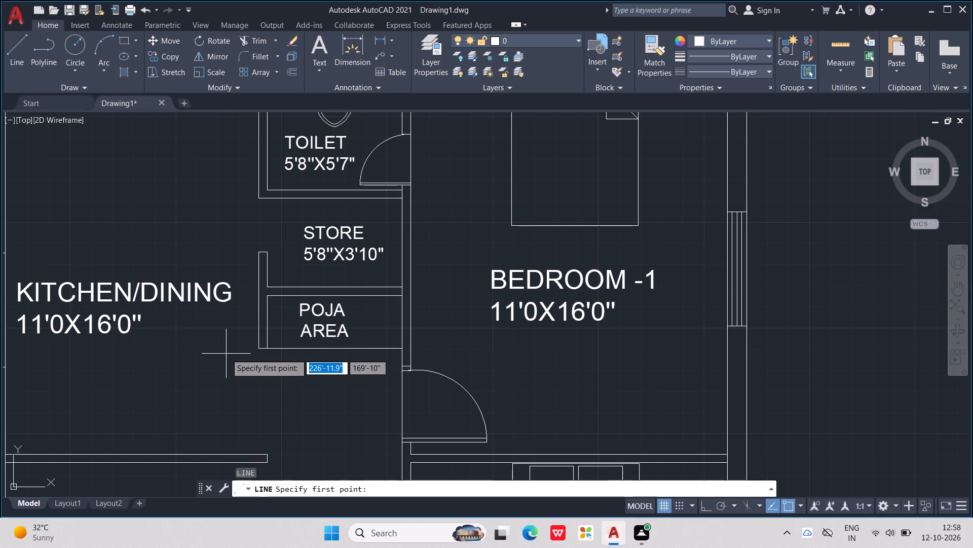
pyautogui.scroll(1, 229, 355)
pyautogui.scroll(2, 292, 338)
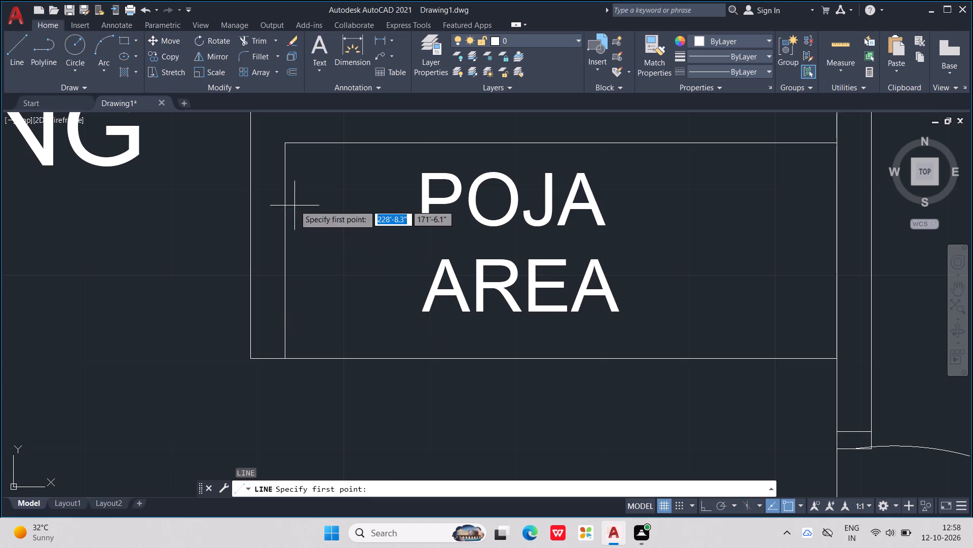
pyautogui.click(340, 145)
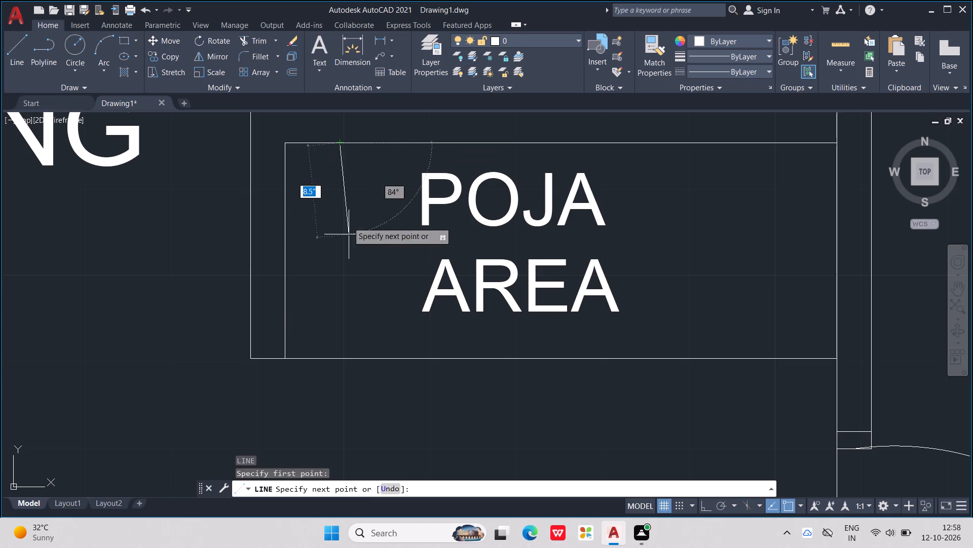
pyautogui.press('F8')
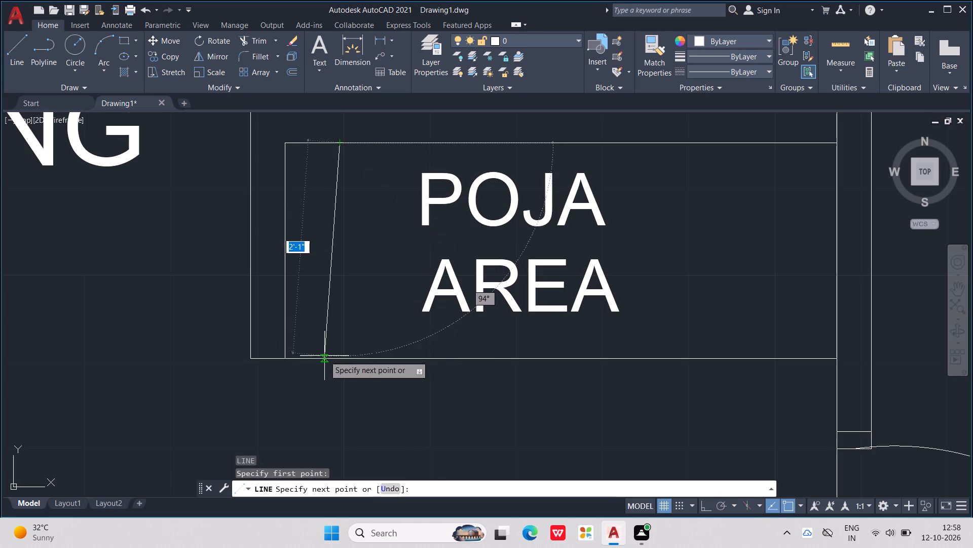
pyautogui.press('F8')
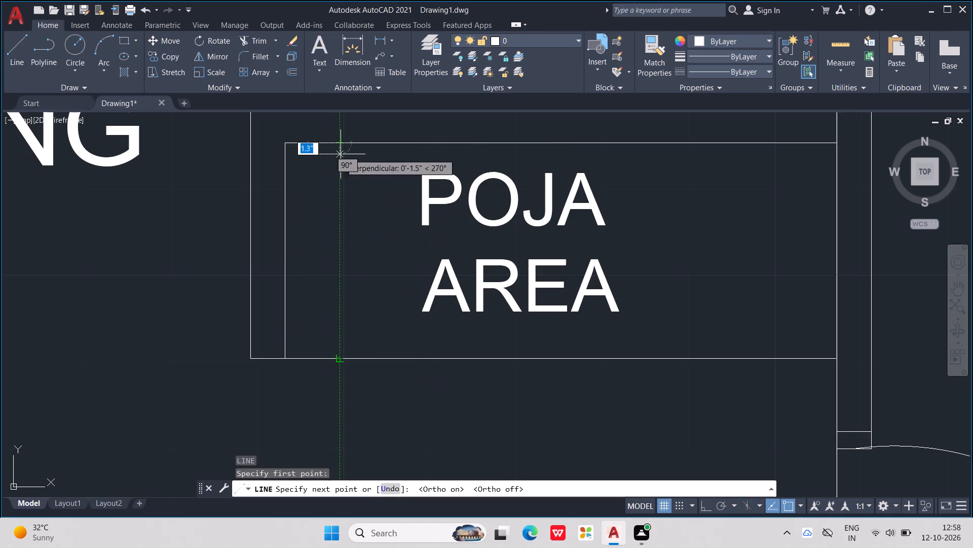
pyautogui.click(343, 357)
pyautogui.press('Escape')
pyautogui.press('Escape')
pyautogui.press('Escape')
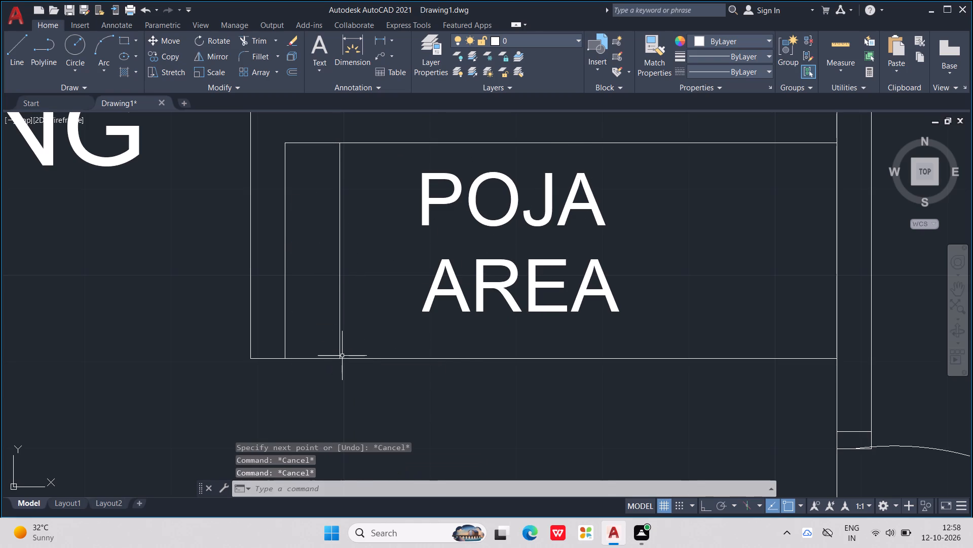
# Draw an arrowhead at the north end of the vertical line with two slanted lines, each about 6" long.
pyautogui.press('l')
pyautogui.press('Return')
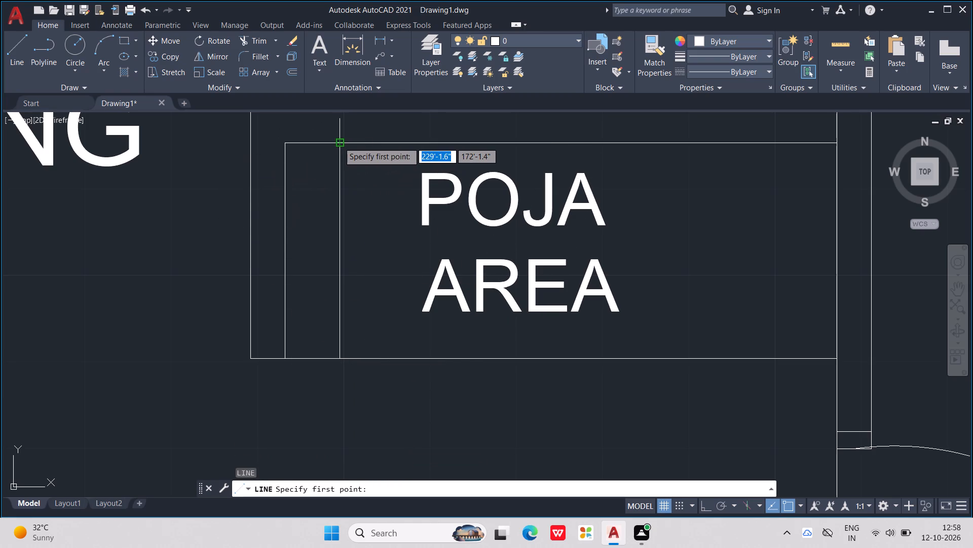
pyautogui.click(339, 142)
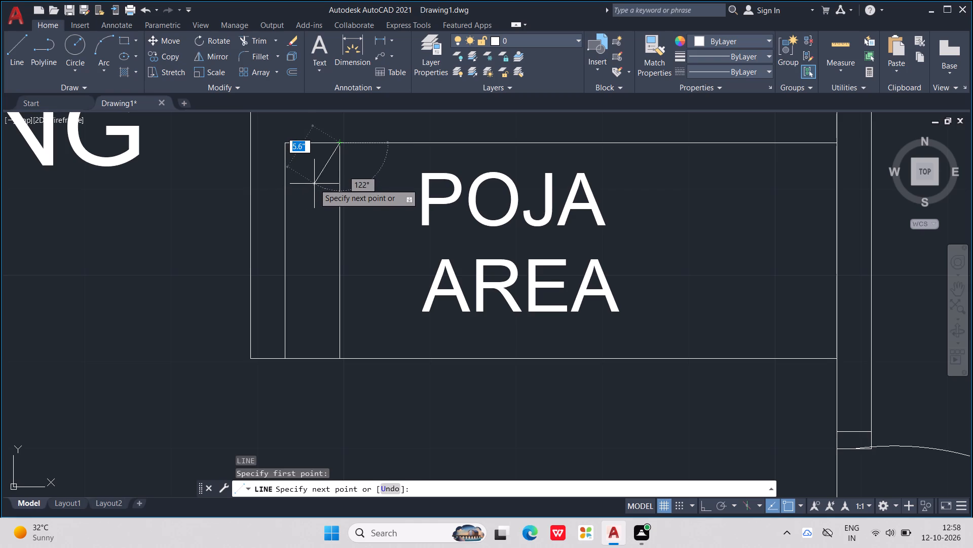
pyautogui.click(314, 188)
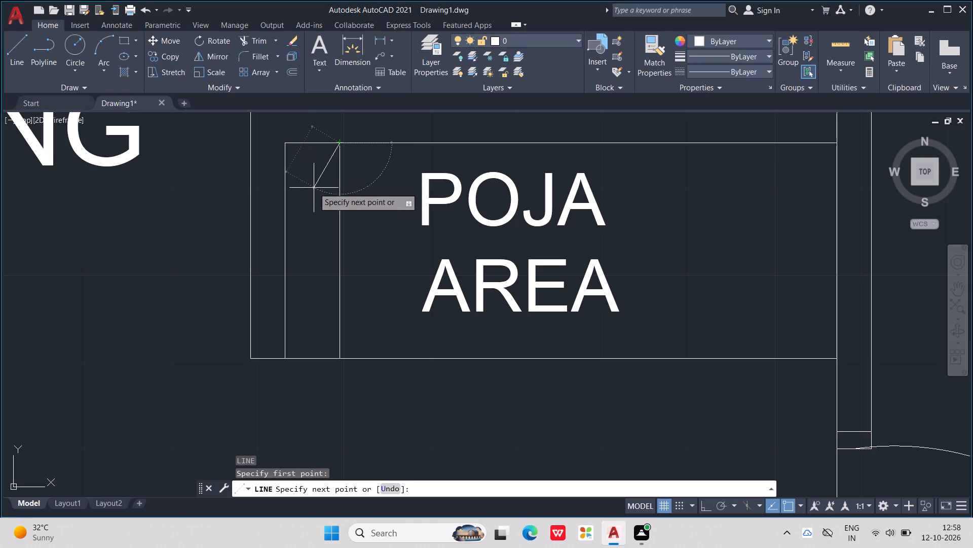
pyautogui.press('Escape')
pyautogui.press('l')
pyautogui.press('Return')
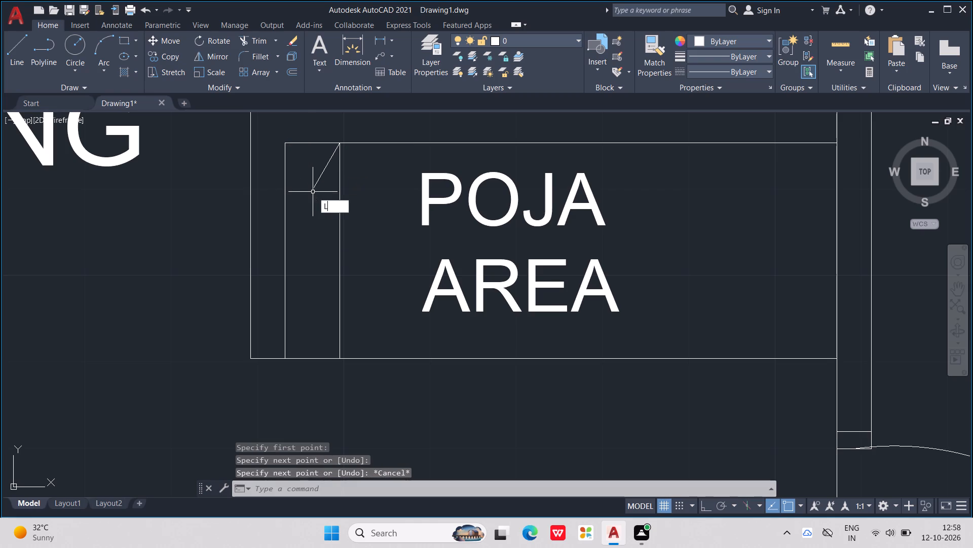
pyautogui.click(339, 146)
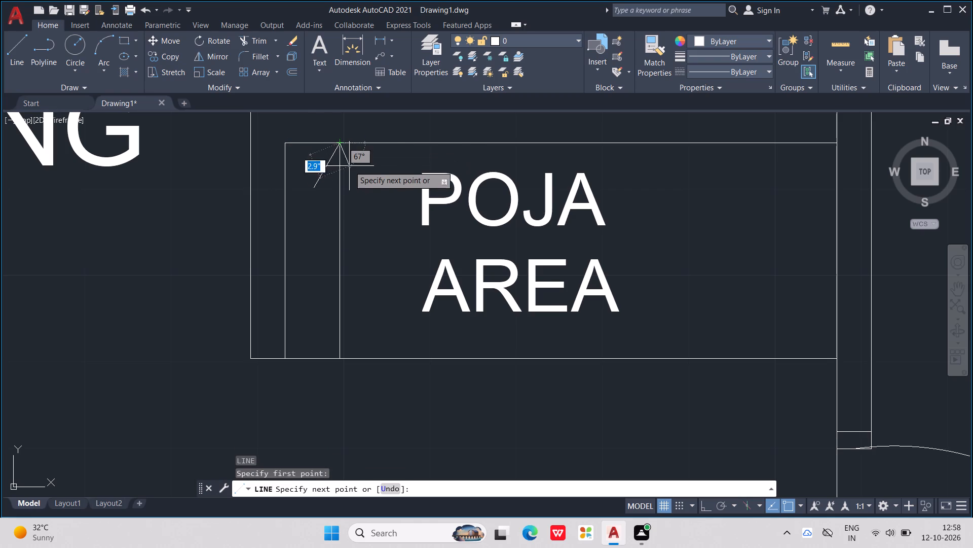
pyautogui.click(368, 186)
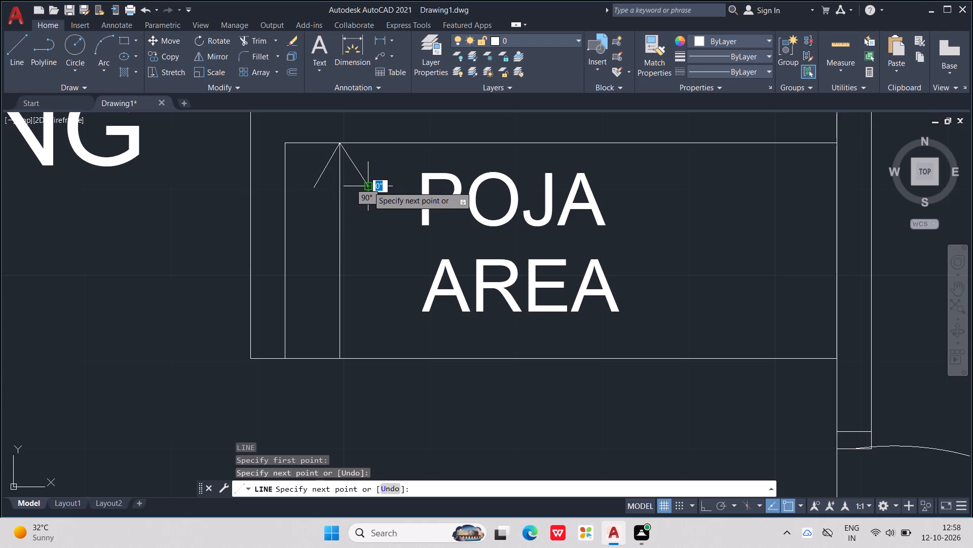
pyautogui.press('Escape')
# Draw a matching arrowhead at the south end of the vertical line with two slanted lines, each about 6" long.
pyautogui.press('l')
pyautogui.press('Return')
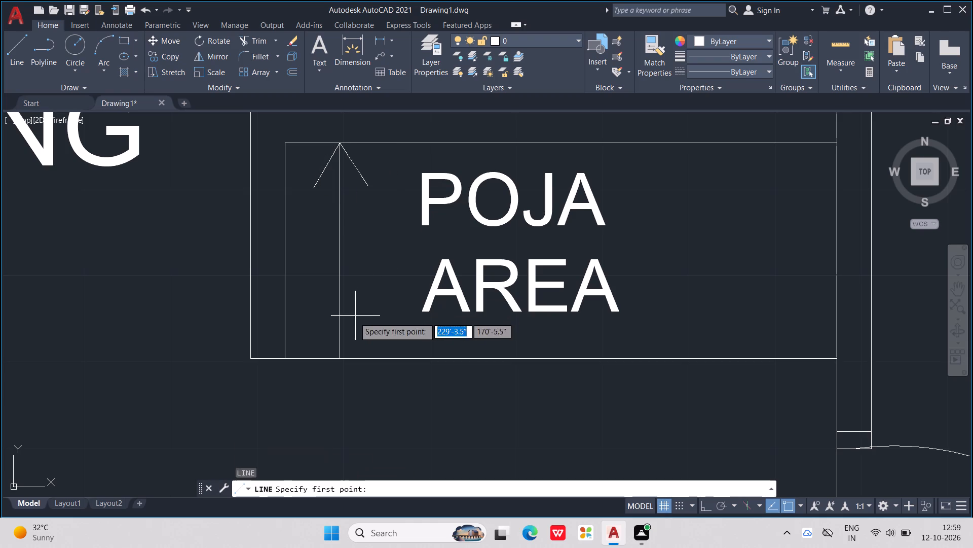
pyautogui.click(339, 354)
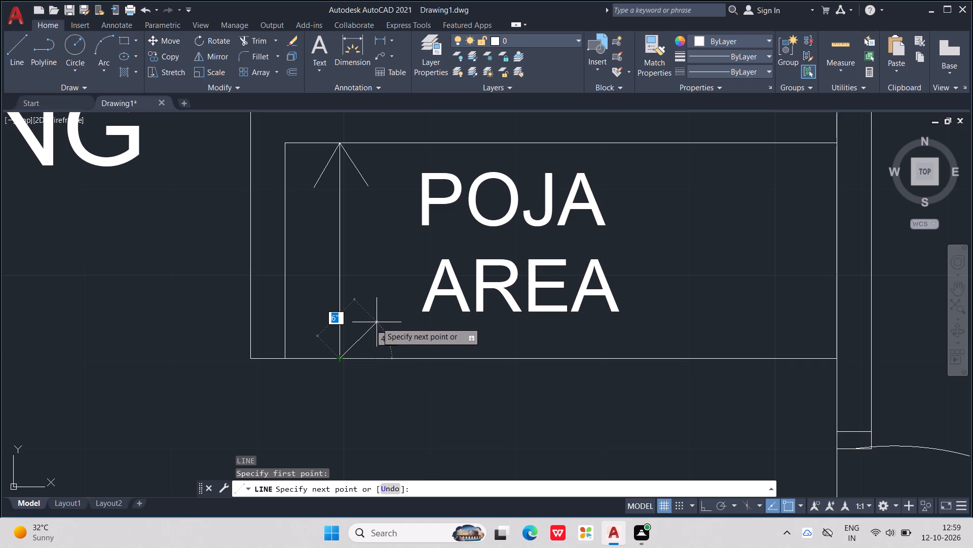
pyautogui.click(377, 322)
pyautogui.press('Escape')
pyautogui.press('l')
pyautogui.press('Return')
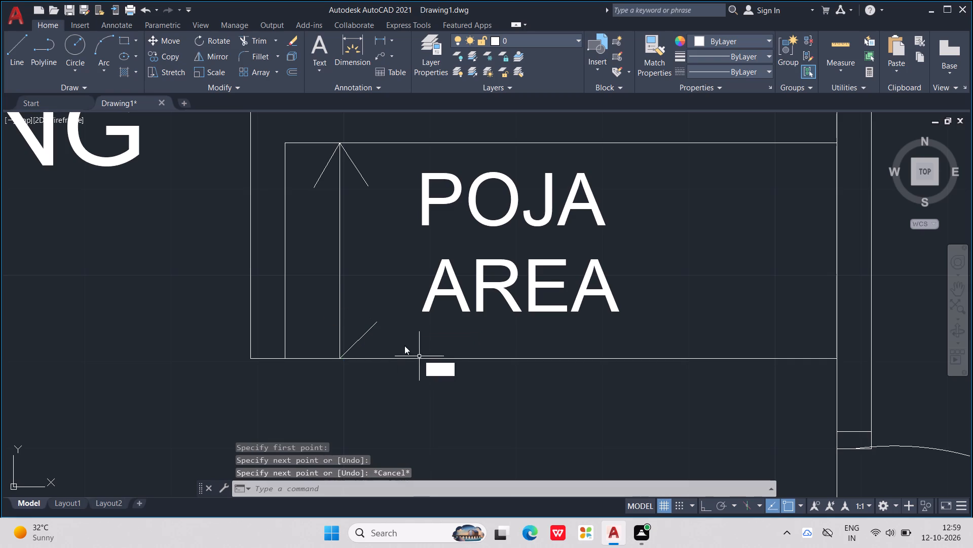
pyautogui.click(339, 357)
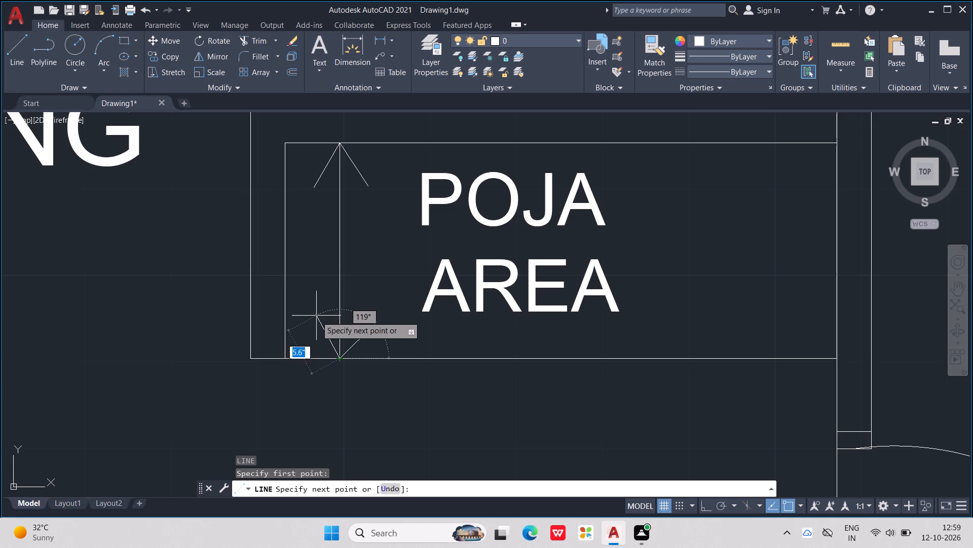
pyautogui.click(316, 313)
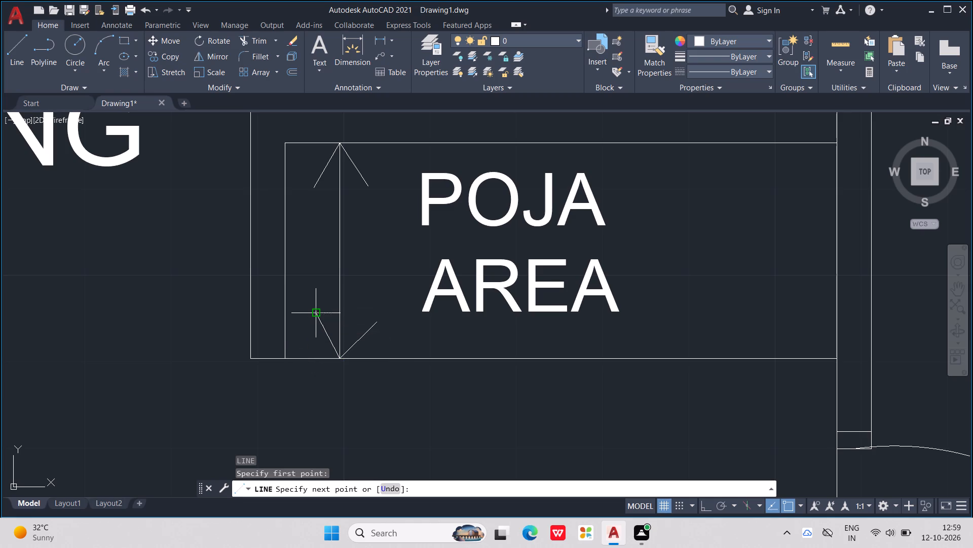
pyautogui.scroll(-2, 316, 313)
pyautogui.press('Escape')
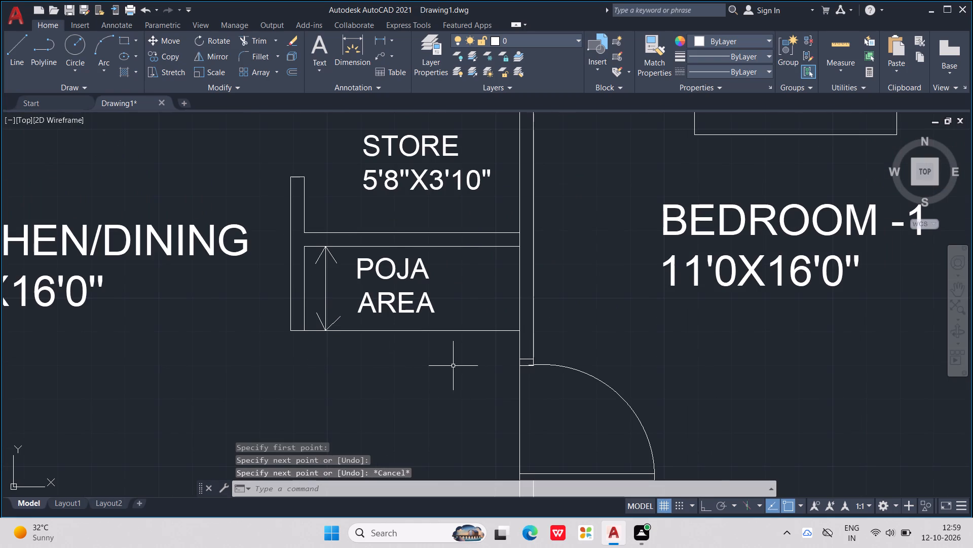
# Add a multiline text reading 2'-1" beside the vertical arrow line in the POJA AREA, near its west wall.
pyautogui.moveTo(453, 365); pyautogui.dragTo(453, 335, button='middle')
pyautogui.scroll(-1, 453, 365)
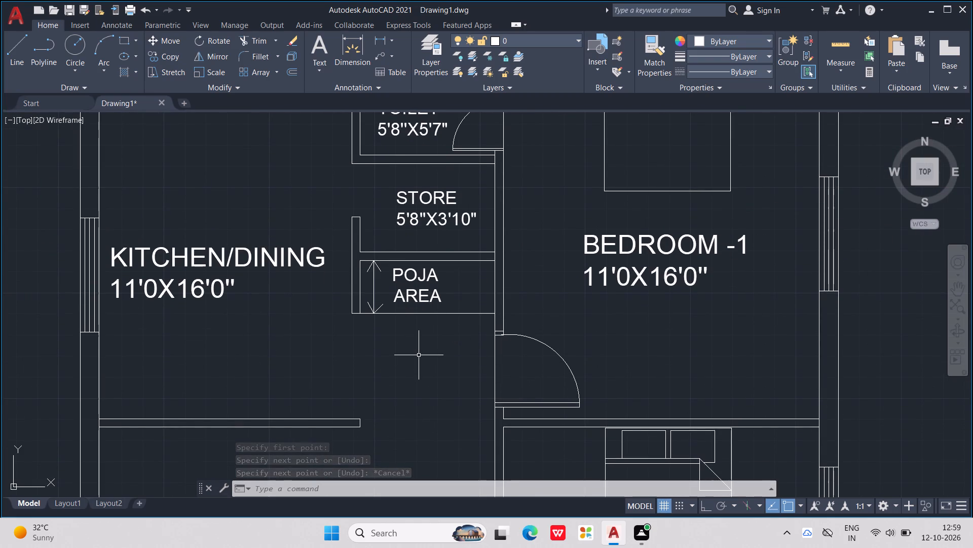
pyautogui.scroll(1, 372, 296)
pyautogui.press('t')
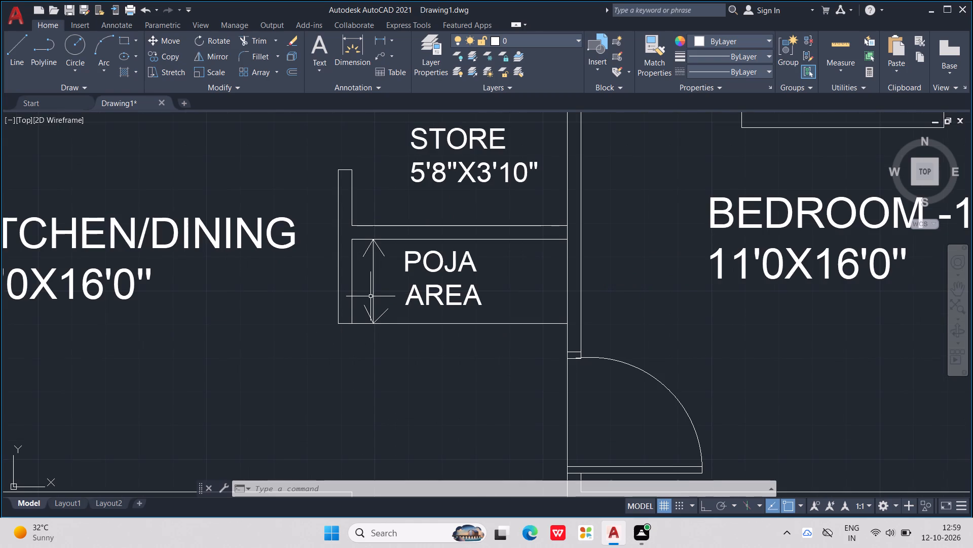
pyautogui.press('Return')
pyautogui.scroll(3, 362, 296)
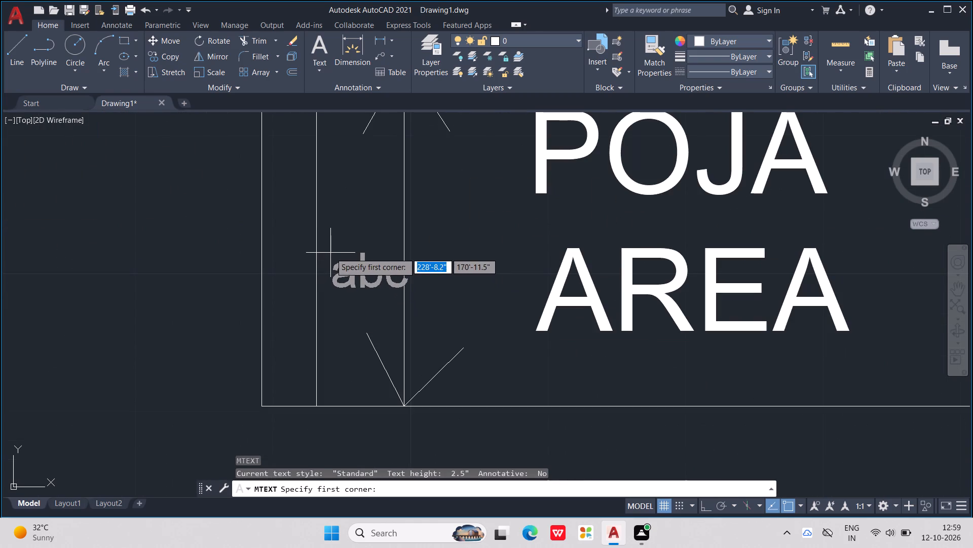
pyautogui.doubleClick(332, 253)
pyautogui.doubleClick(332, 253)
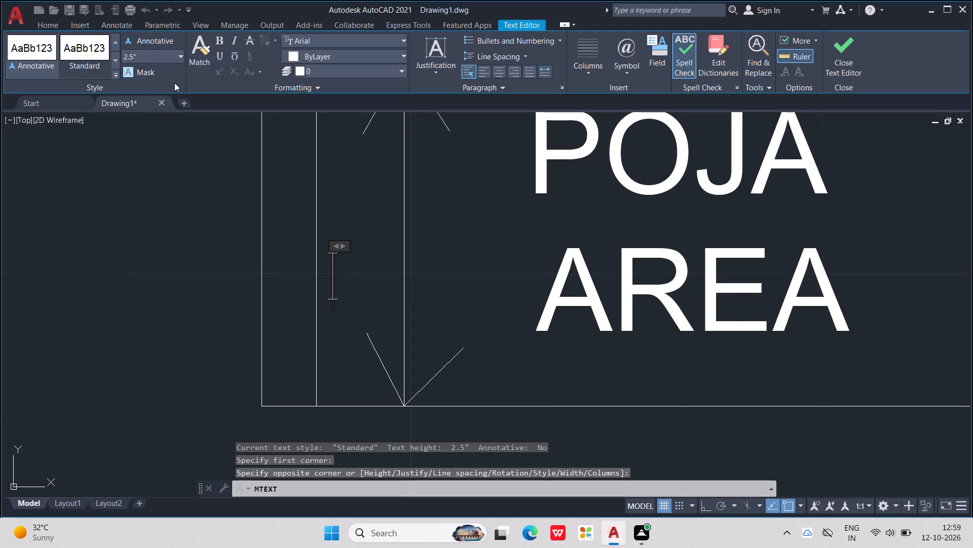
pyautogui.press('2')
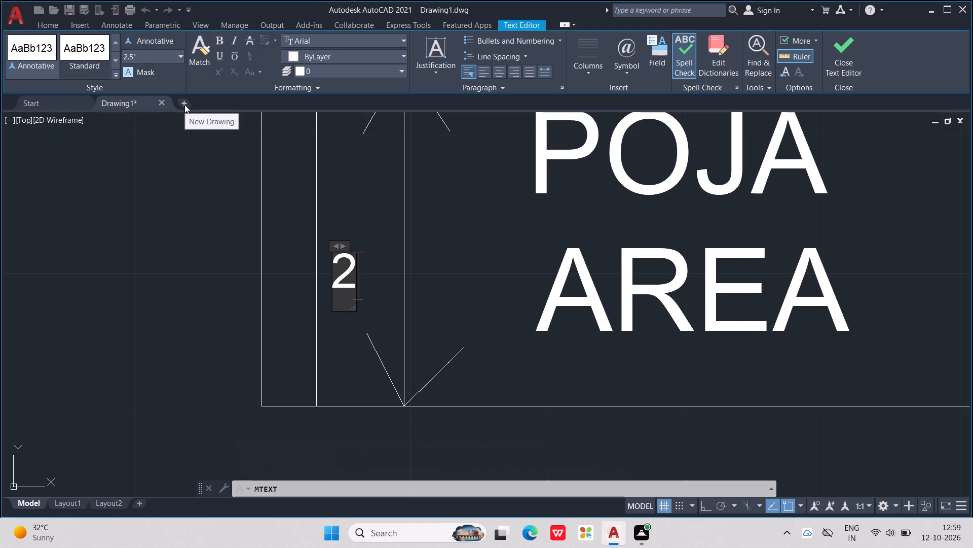
pyautogui.press('1')
pyautogui.press('BackSpace')
pyautogui.press("'")
pyautogui.press('-')
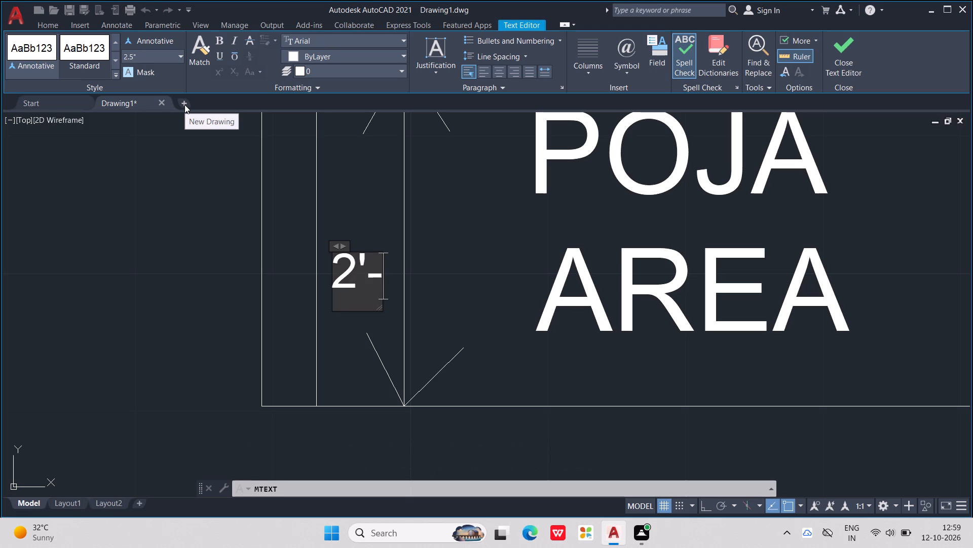
pyautogui.write('1"')
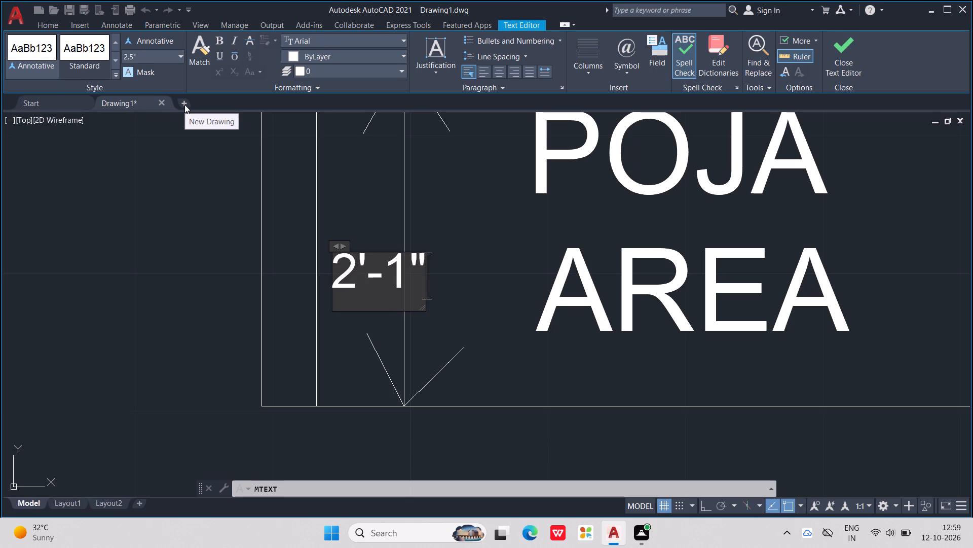
pyautogui.click(192, 220)
# Rotate the 2'-1" text by 90° so it reads along the vertical line.
pyautogui.click(350, 275)
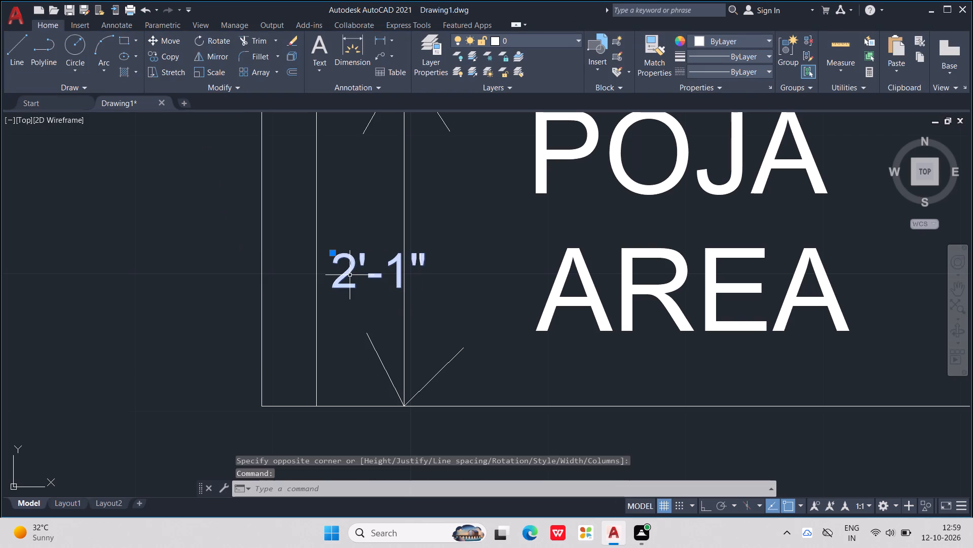
pyautogui.press('r')
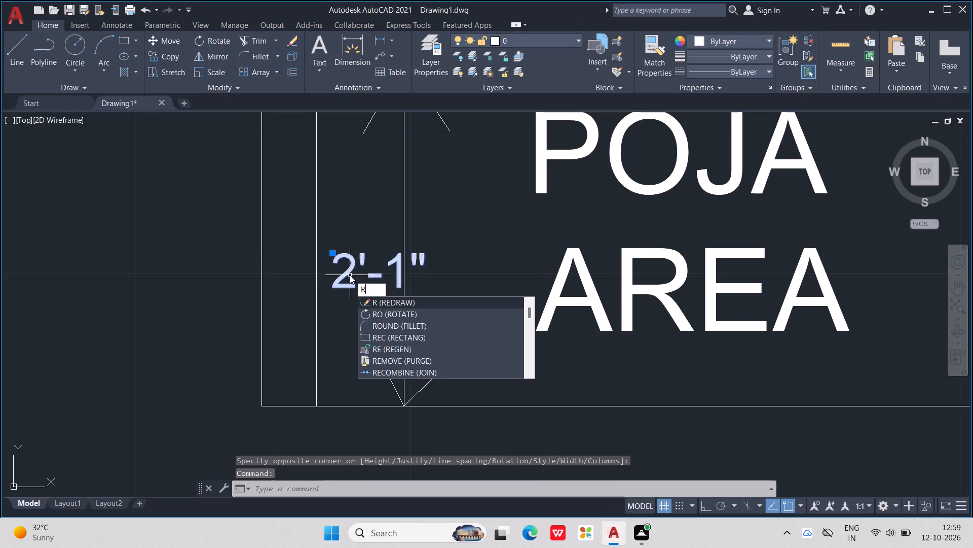
pyautogui.click(392, 311)
pyautogui.click(371, 275)
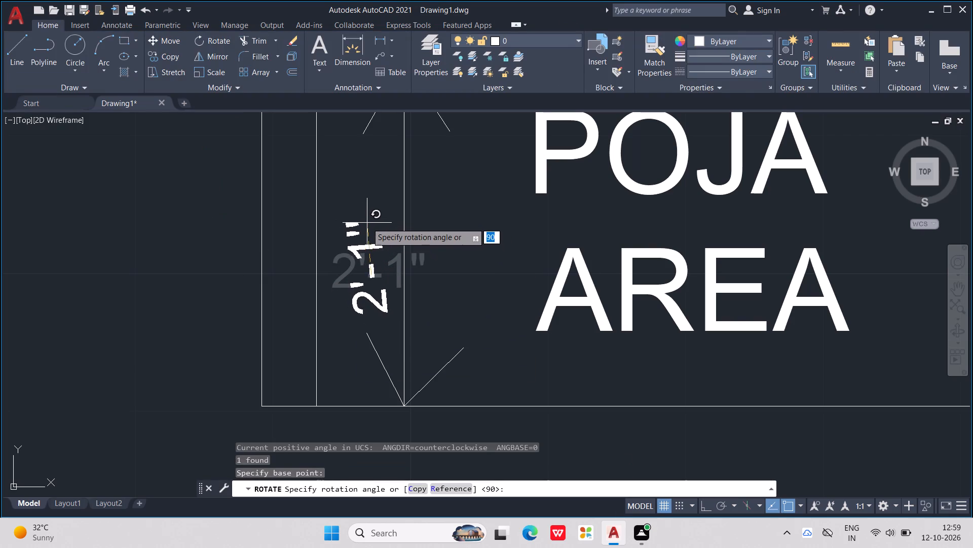
pyautogui.click(366, 124)
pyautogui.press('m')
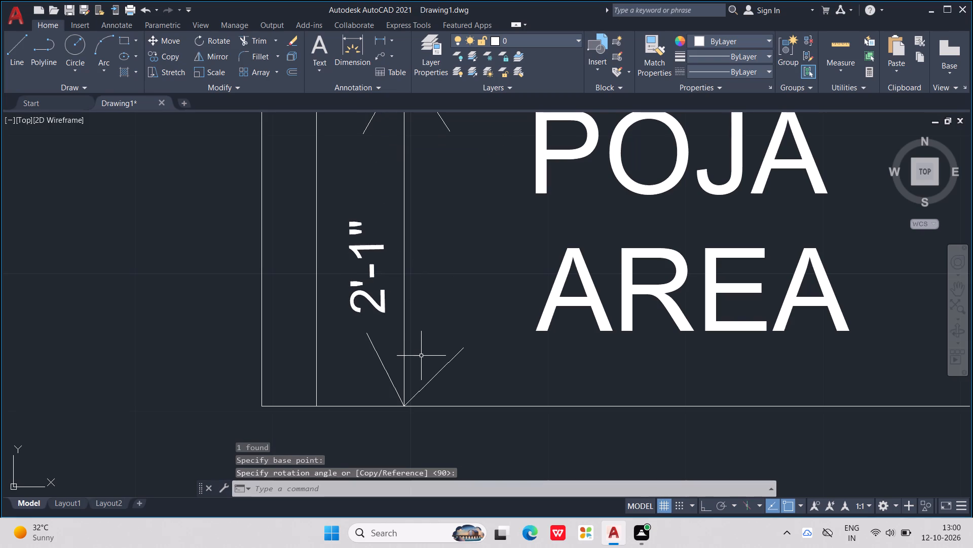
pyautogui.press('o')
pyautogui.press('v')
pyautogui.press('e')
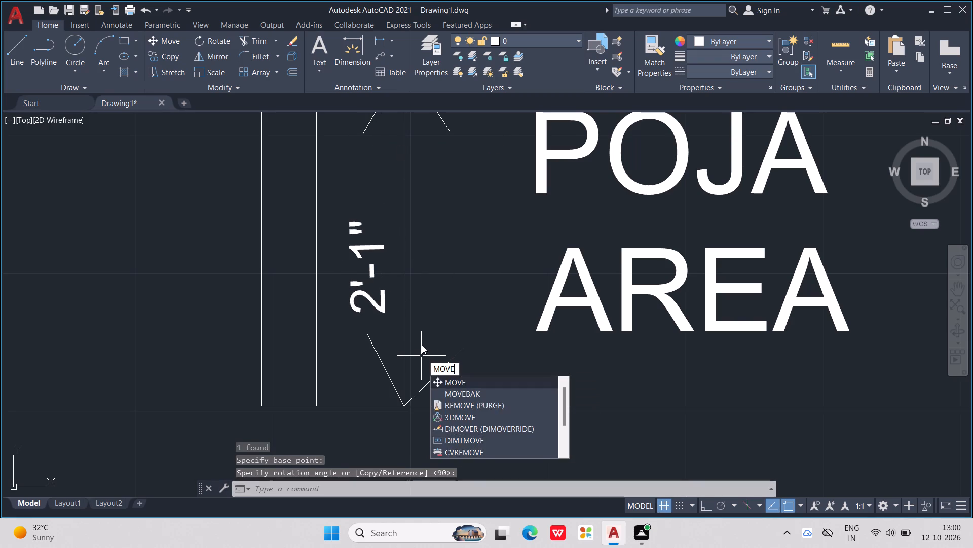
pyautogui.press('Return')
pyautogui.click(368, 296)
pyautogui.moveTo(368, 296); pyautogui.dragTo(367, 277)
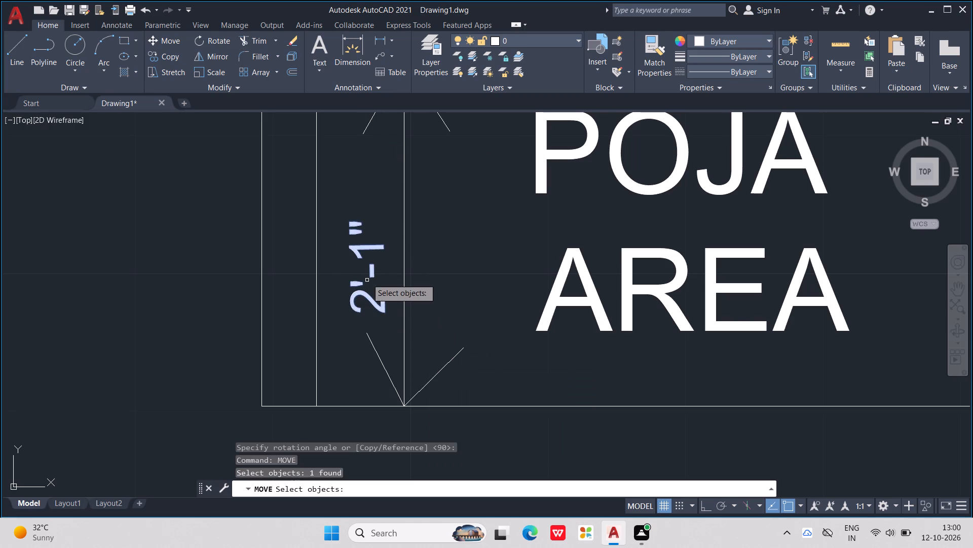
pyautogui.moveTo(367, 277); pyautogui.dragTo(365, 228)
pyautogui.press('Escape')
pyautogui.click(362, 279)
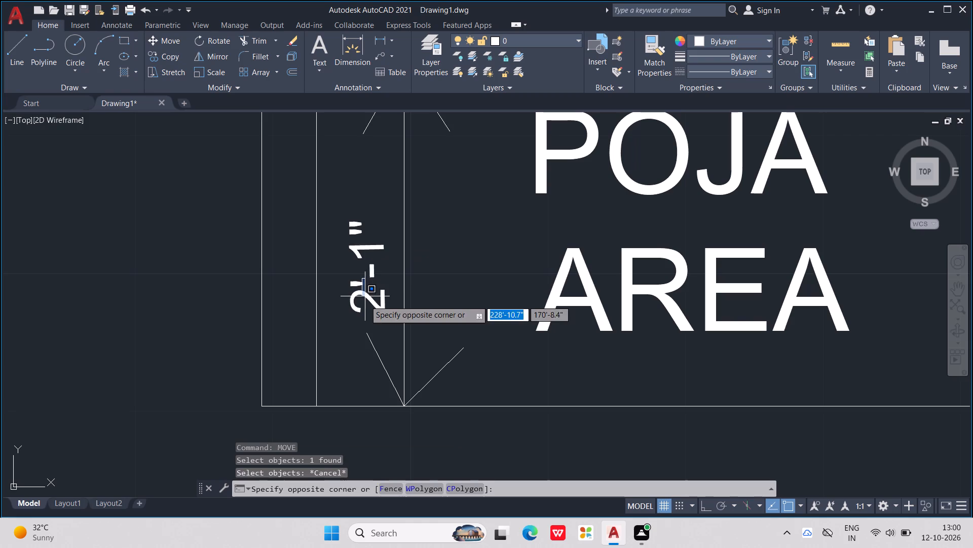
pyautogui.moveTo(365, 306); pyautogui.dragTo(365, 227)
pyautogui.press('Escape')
# Shift the 2'-1" text north between the west wall and the vertical line, centring it along the line's length.
pyautogui.moveTo(364, 292); pyautogui.dragTo(364, 264)
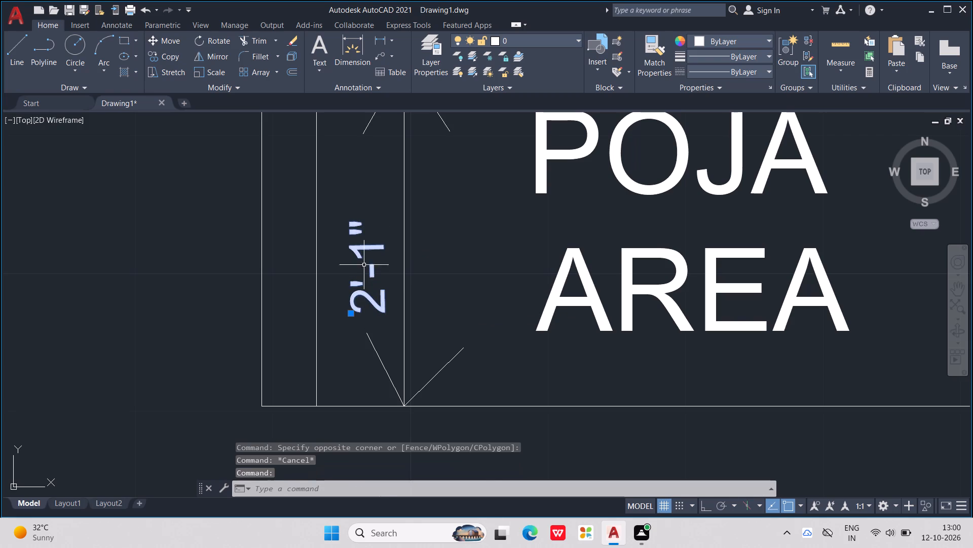
pyautogui.moveTo(364, 264); pyautogui.dragTo(369, 217)
pyautogui.moveTo(349, 312); pyautogui.dragTo(347, 266)
pyautogui.click(347, 266)
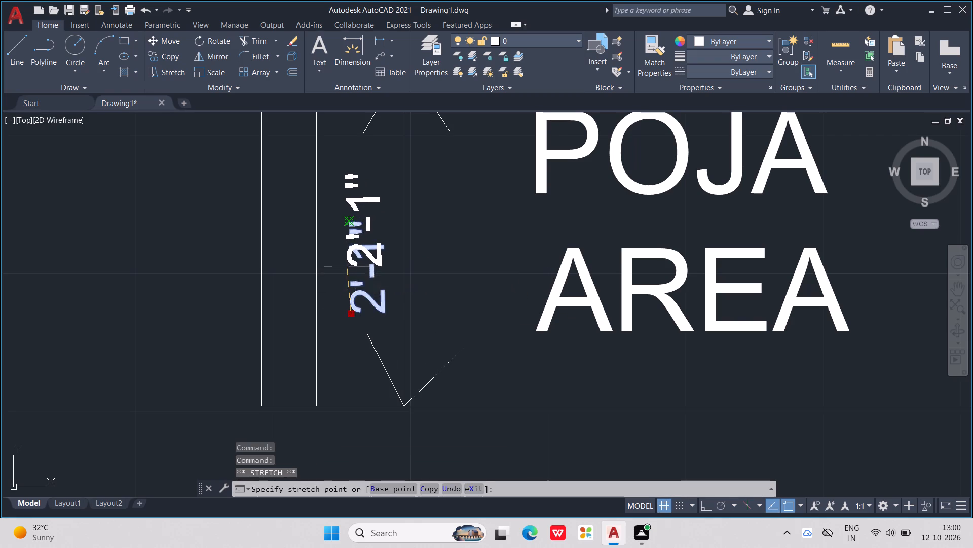
pyautogui.moveTo(347, 221); pyautogui.dragTo(347, 244)
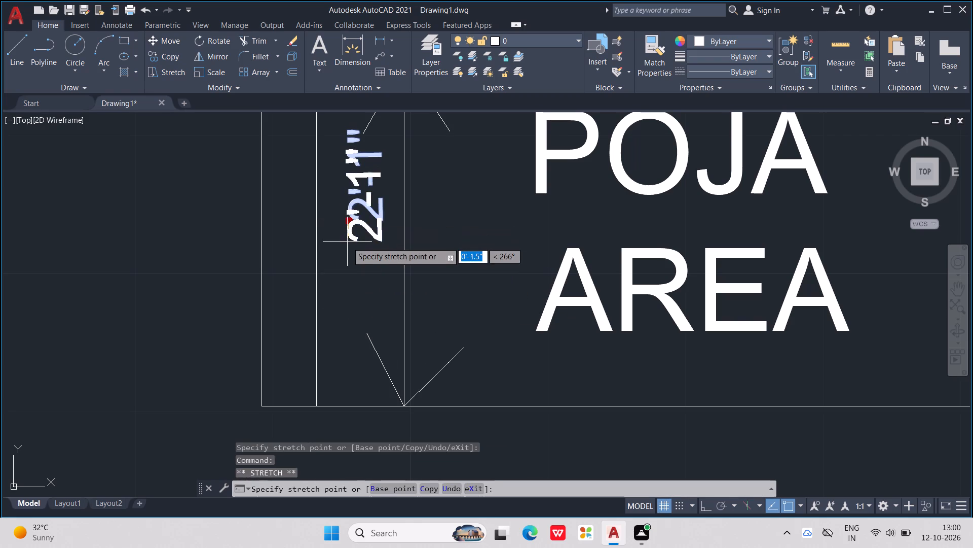
pyautogui.moveTo(347, 244); pyautogui.dragTo(347, 270)
pyautogui.click(348, 271)
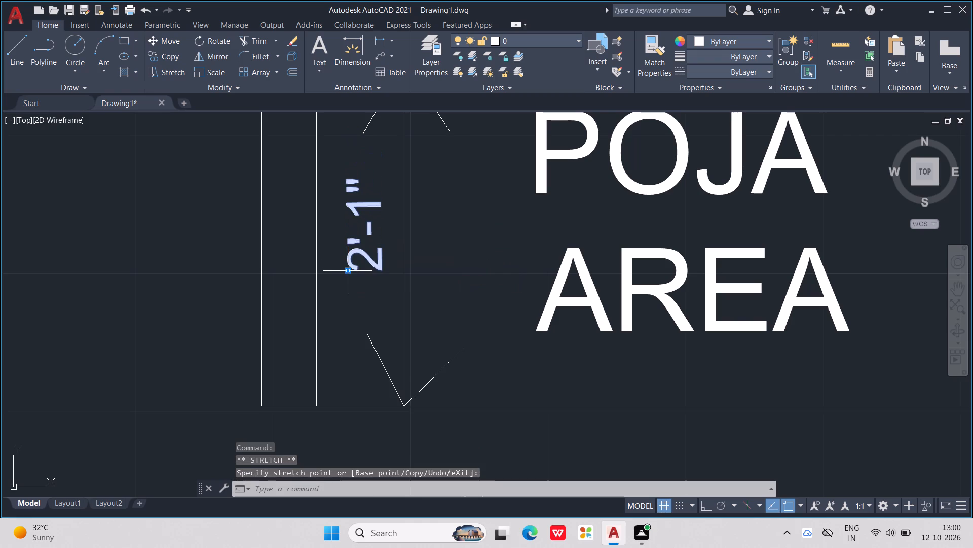
pyautogui.scroll(-3, 372, 315)
pyautogui.click(265, 363)
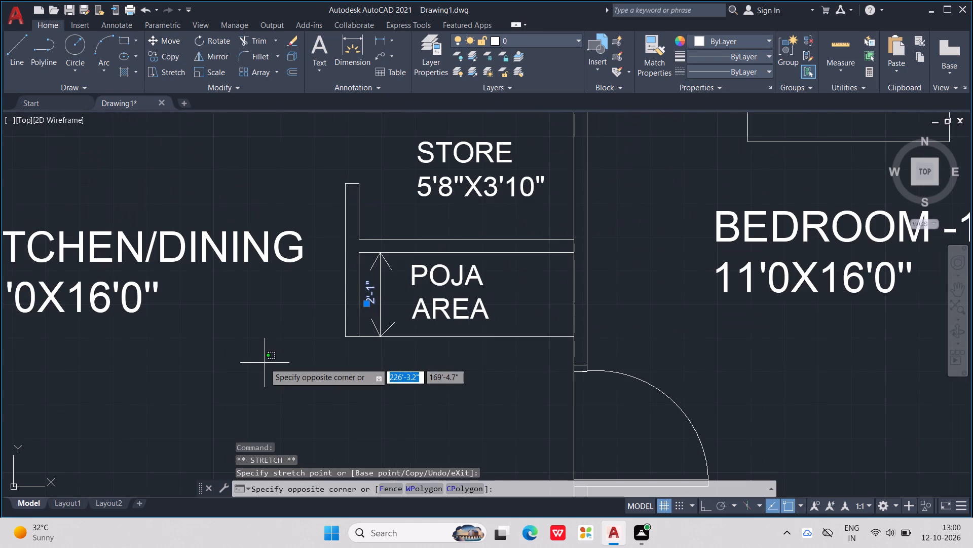
pyautogui.press('Escape')
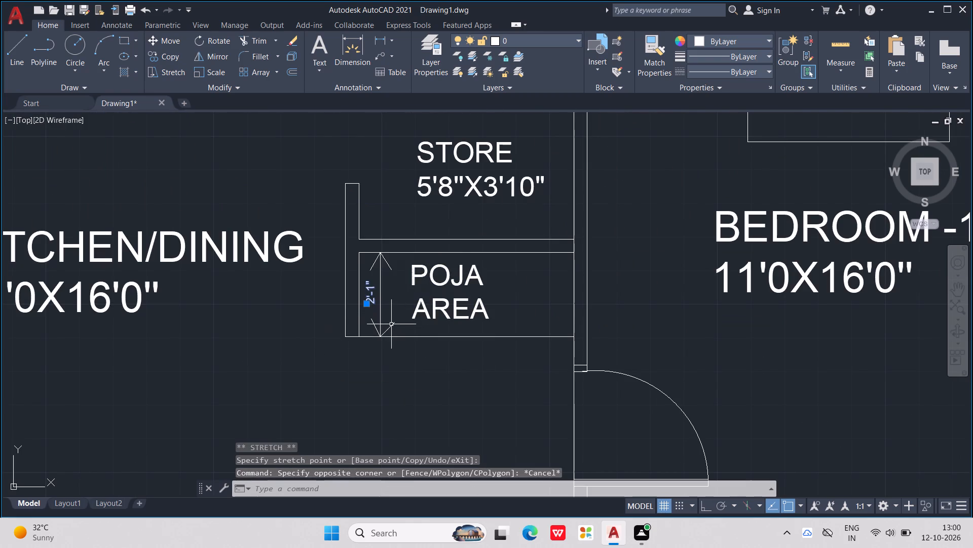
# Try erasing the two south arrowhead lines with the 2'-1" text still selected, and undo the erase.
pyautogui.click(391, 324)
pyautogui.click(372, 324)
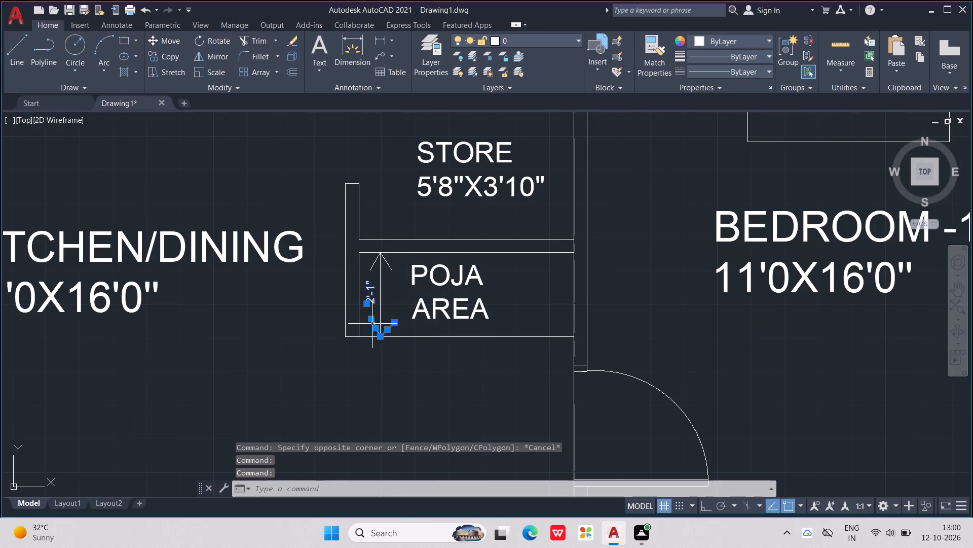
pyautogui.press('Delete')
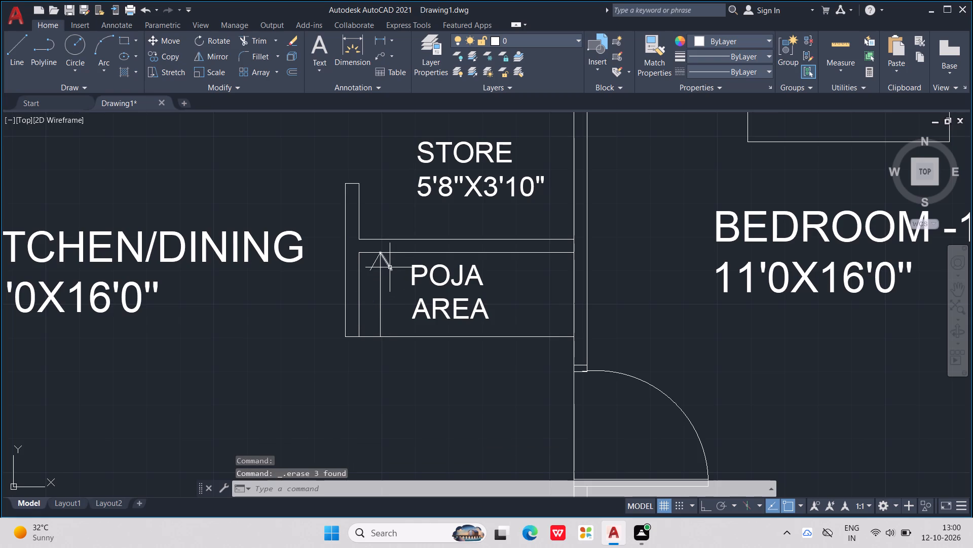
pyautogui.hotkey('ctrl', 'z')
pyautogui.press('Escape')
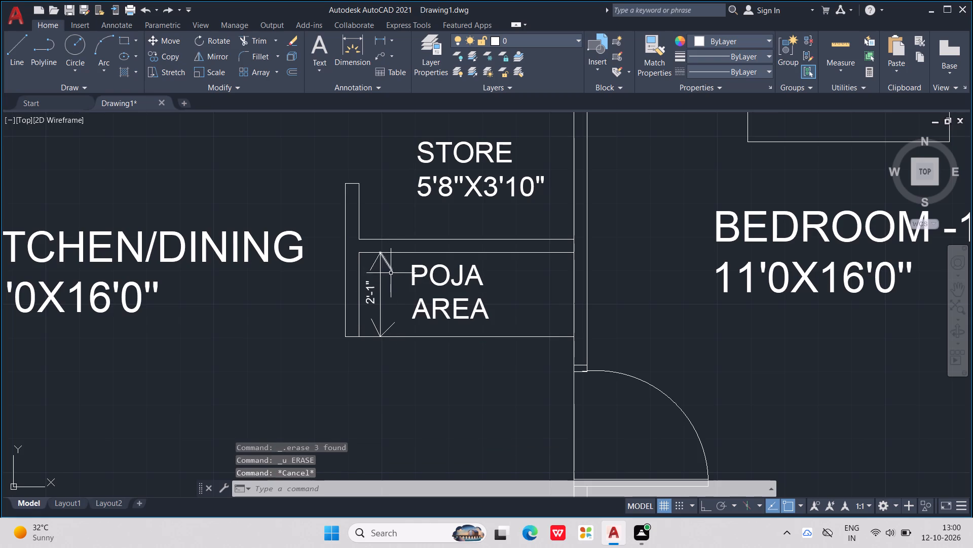
# Erase the four slanted arrowhead lines at the south and north ends of the vertical line, keeping the 2'-1" text.
pyautogui.scroll(2, 404, 296)
pyautogui.click(373, 364)
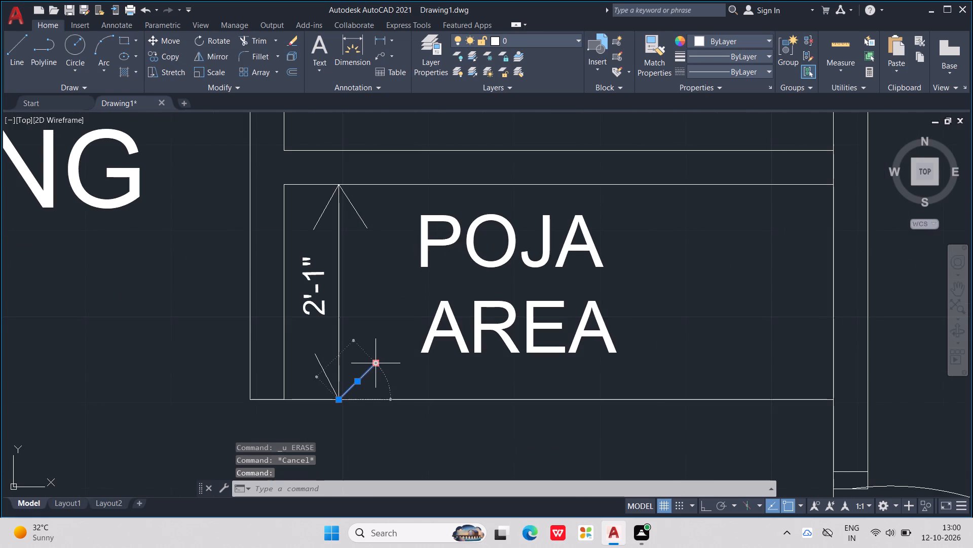
pyautogui.press('Delete')
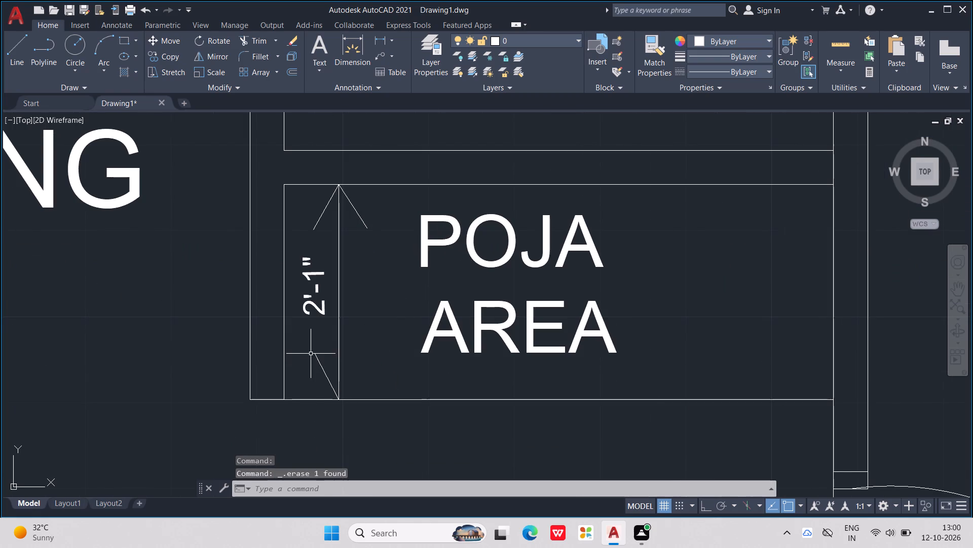
pyautogui.click(312, 353)
pyautogui.click(315, 360)
pyautogui.click(319, 359)
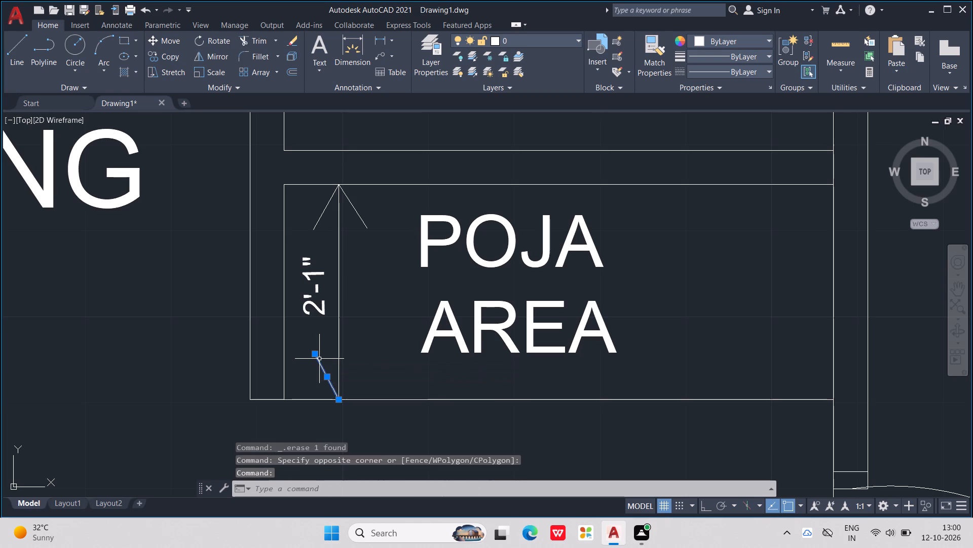
pyautogui.press('Delete')
pyautogui.click(315, 224)
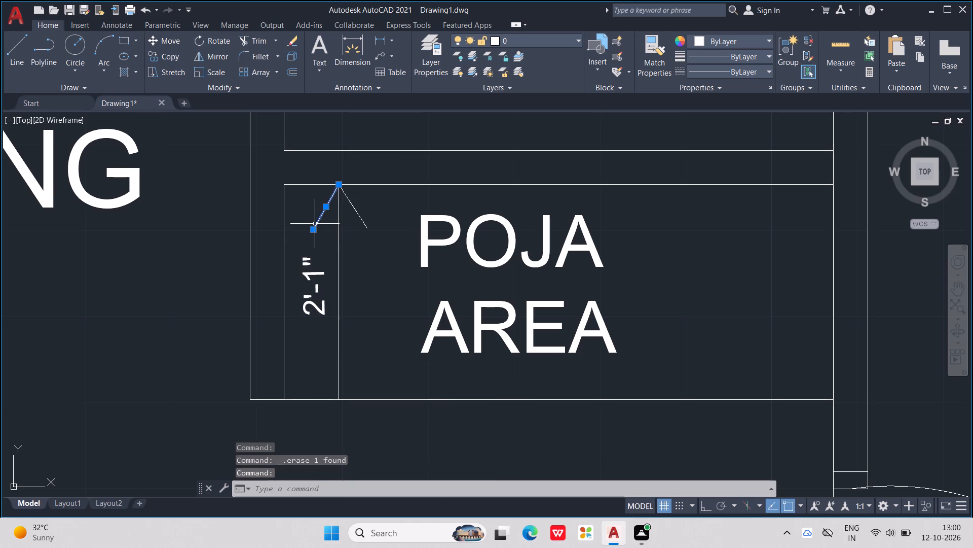
pyautogui.press('Delete')
pyautogui.click(360, 219)
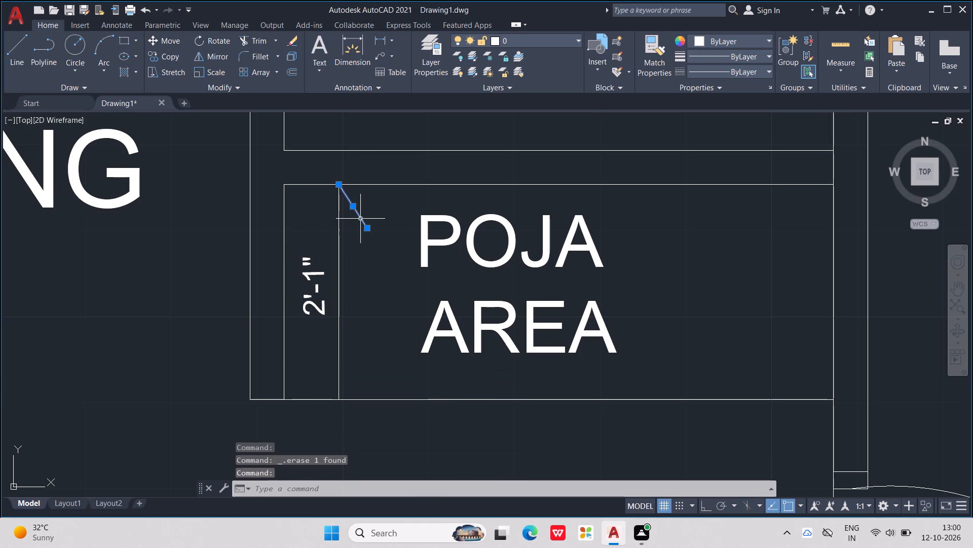
pyautogui.press('Delete')
# Draw a north arrowhead on the POJA AREA vertical line with two slanted lines, each about 3" long, mirrored about it.
pyautogui.press('l')
pyautogui.press('Return')
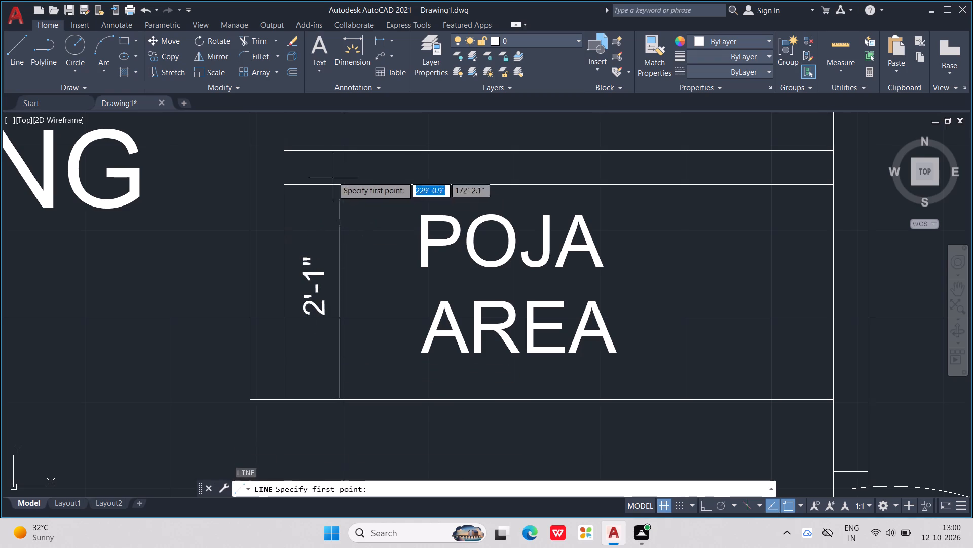
pyautogui.scroll(2, 312, 206)
pyautogui.click(375, 155)
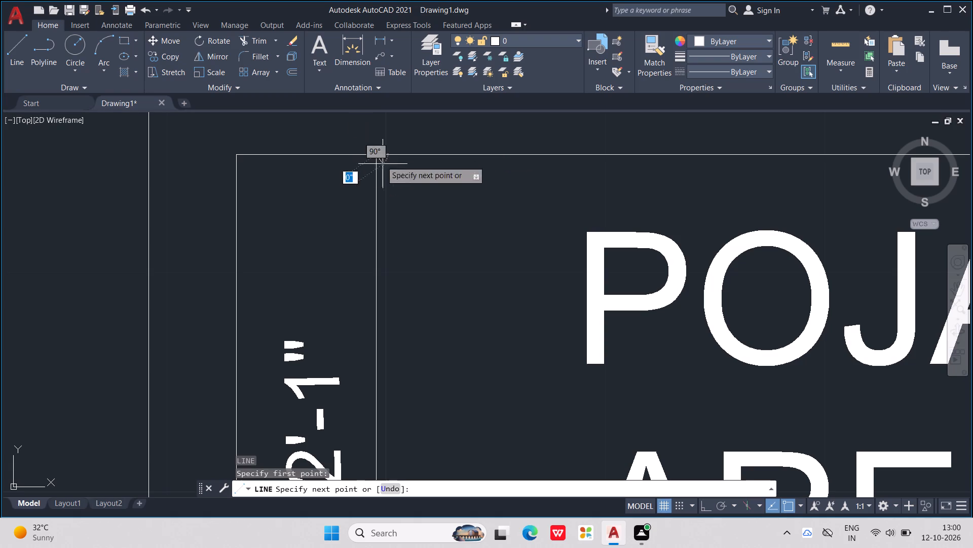
pyautogui.click(415, 214)
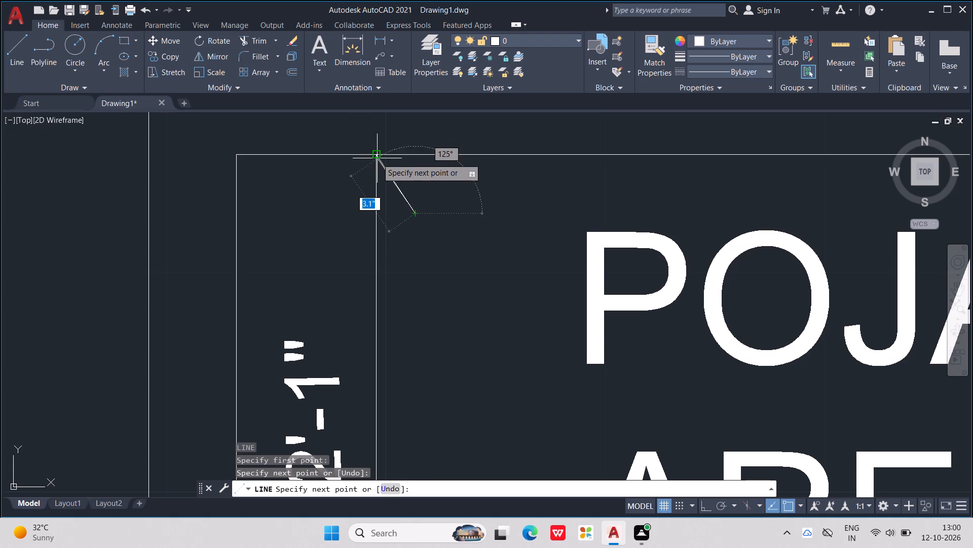
pyautogui.press('Escape')
pyautogui.press('l')
pyautogui.press('Return')
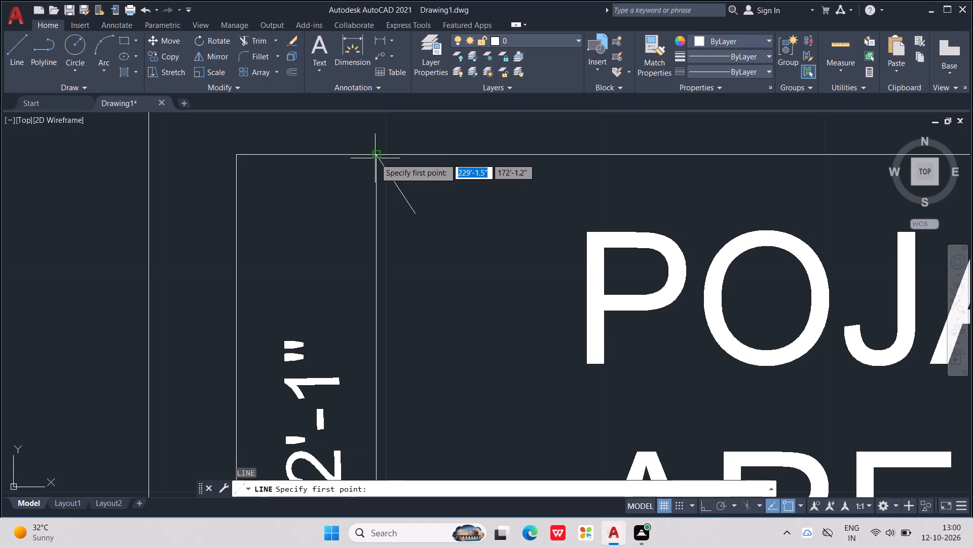
pyautogui.click(377, 156)
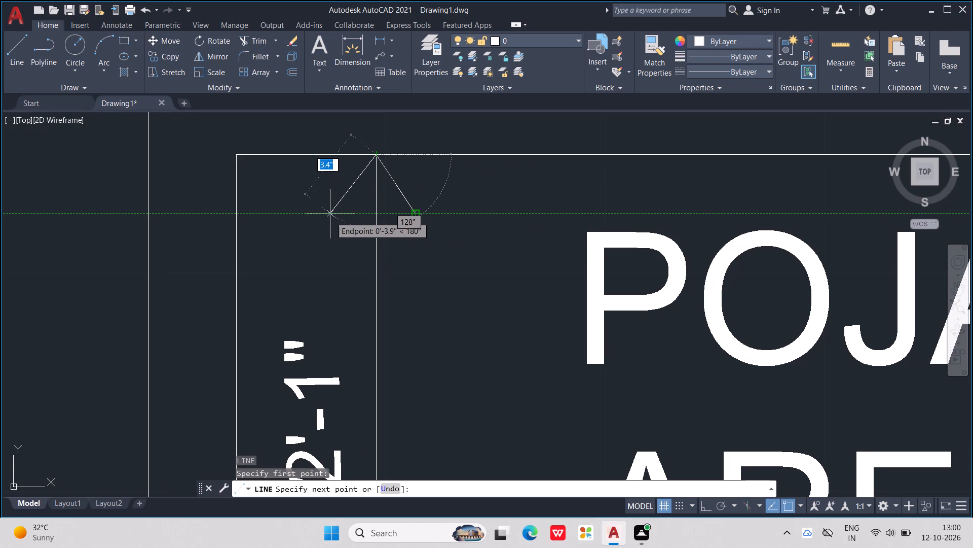
pyautogui.click(329, 214)
pyautogui.scroll(-2, 333, 207)
pyautogui.press('Escape')
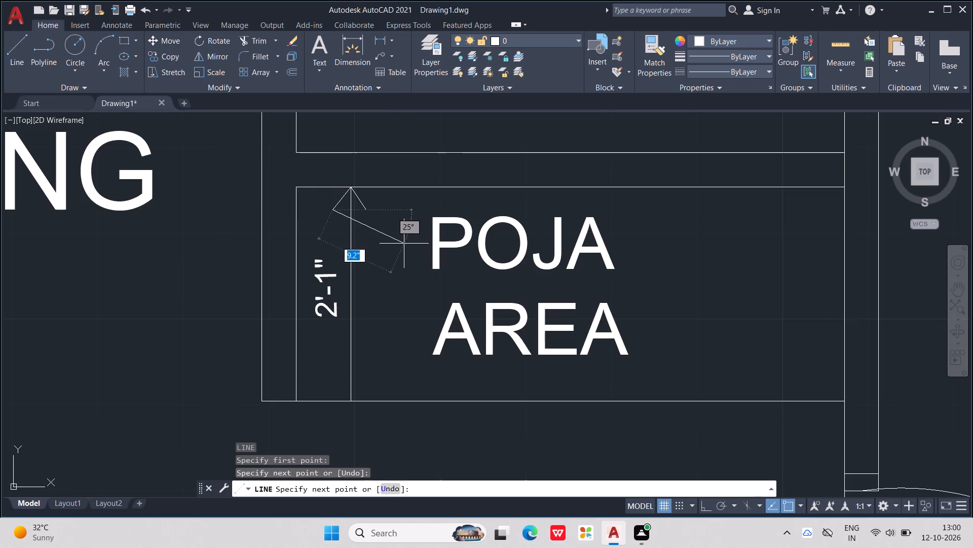
# Draw a matching south arrowhead with two slanted lines, each about 4" long, from the vertical line's south end.
pyautogui.moveTo(395, 278); pyautogui.dragTo(412, 230, button='middle')
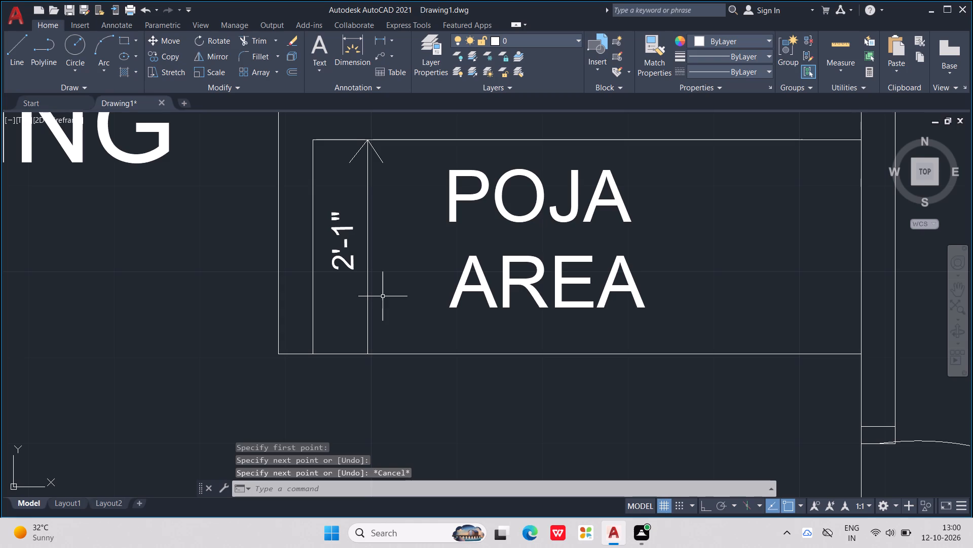
pyautogui.press('l')
pyautogui.press('Return')
pyautogui.click(368, 356)
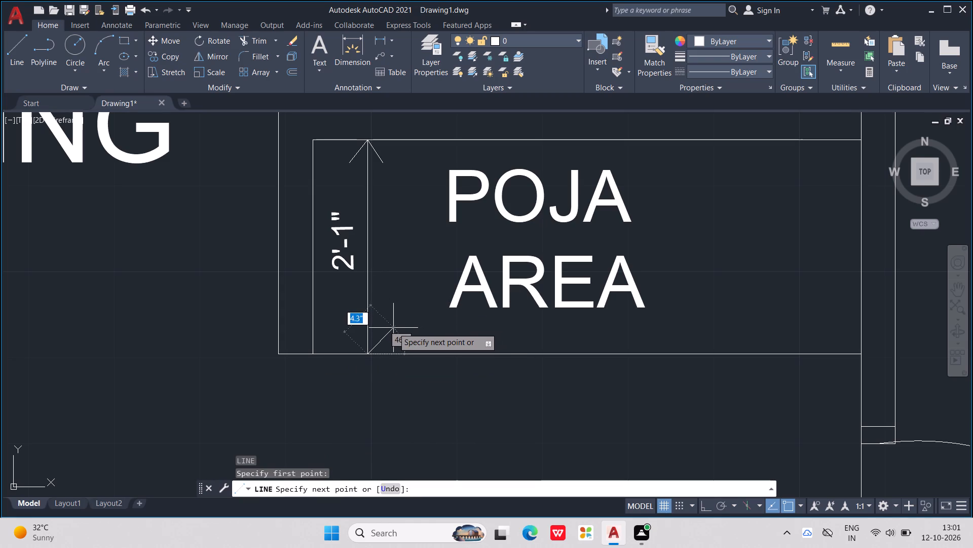
pyautogui.click(391, 330)
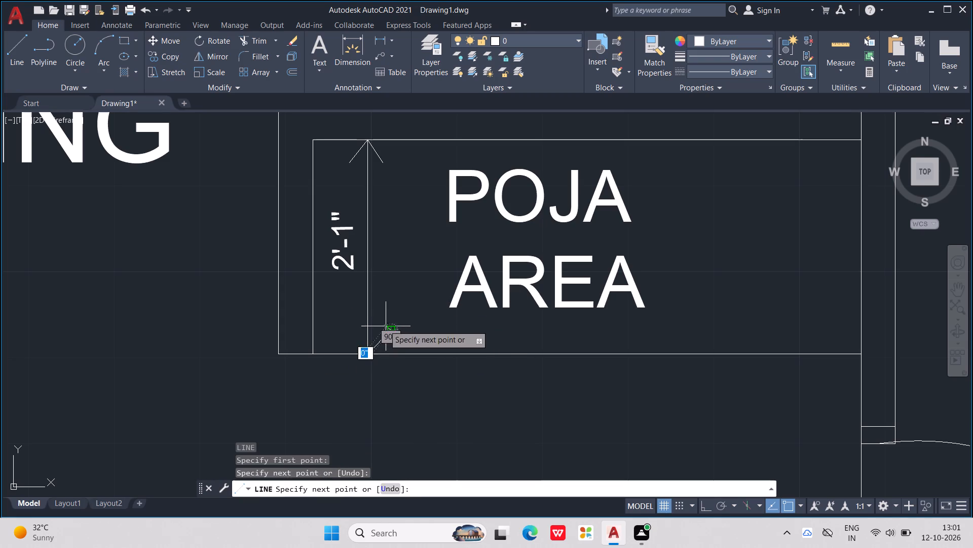
pyautogui.press('Escape')
pyautogui.press('l')
pyautogui.press('Return')
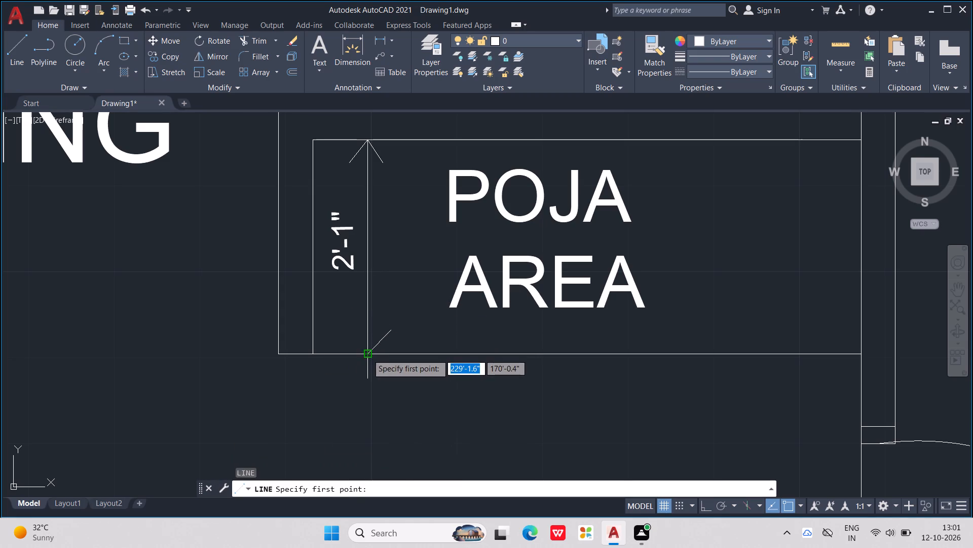
pyautogui.click(367, 355)
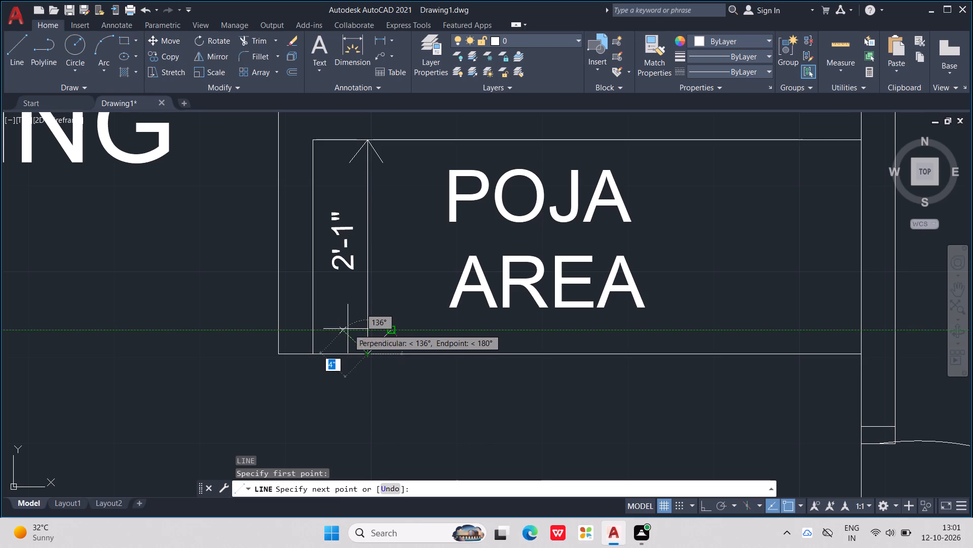
pyautogui.click(346, 328)
pyautogui.press('Escape')
# Copy the BEDROOM -2 label and paste it into the large unlabelled room south of KITCHEN/DINING, west of the stairs.
pyautogui.scroll(-2, 367, 329)
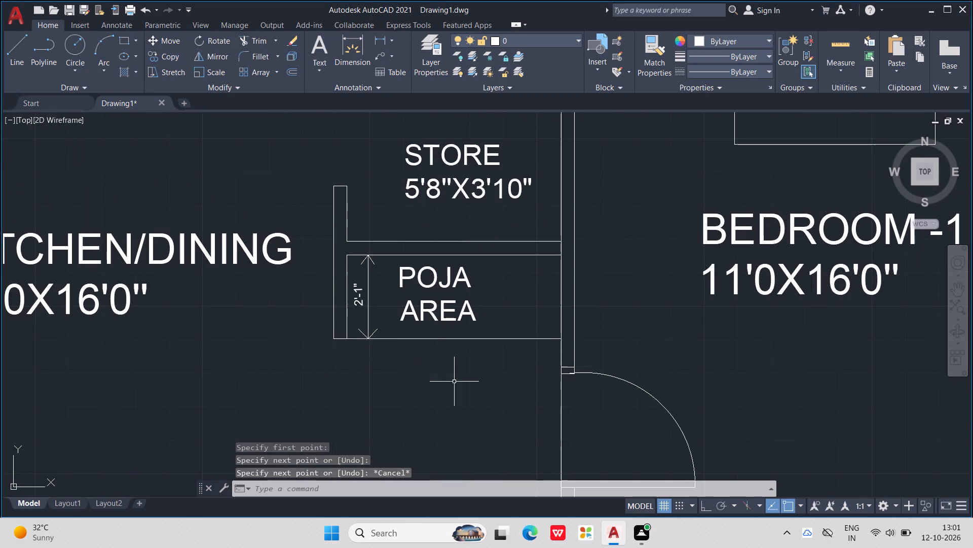
pyautogui.scroll(-2, 459, 386)
pyautogui.moveTo(459, 385); pyautogui.dragTo(492, 307, button='middle')
pyautogui.scroll(-1, 492, 306)
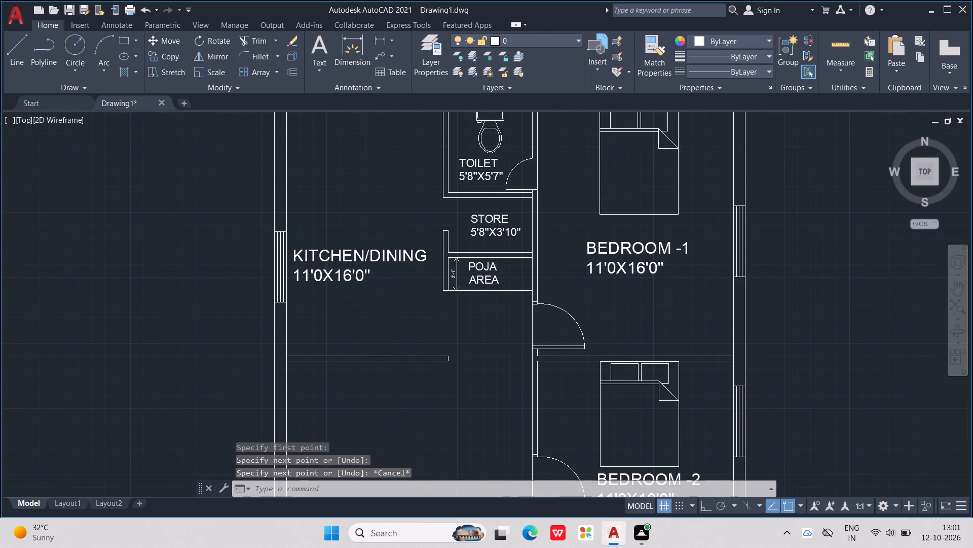
pyautogui.scroll(-1, 492, 306)
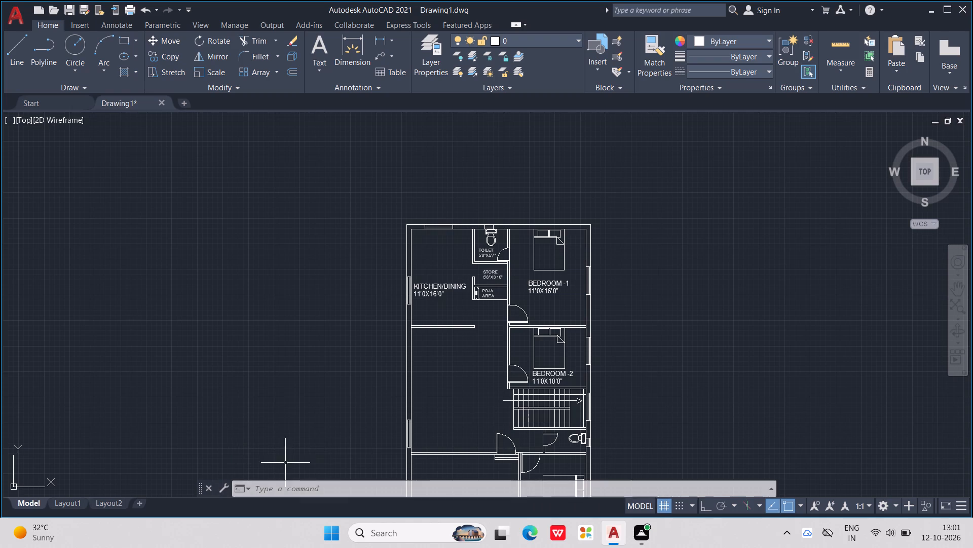
pyautogui.click(560, 378)
pyautogui.hotkey('ctrl', 'c')
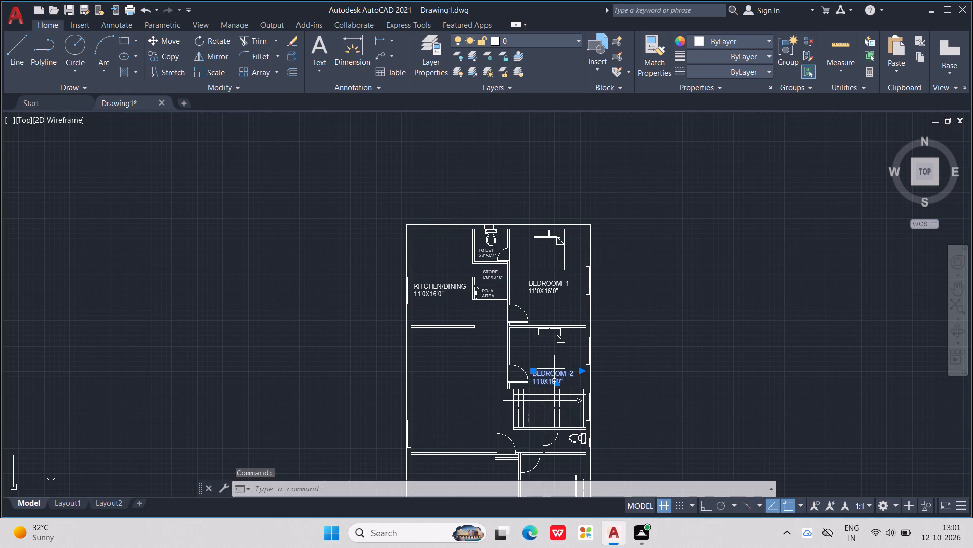
pyautogui.hotkey('ctrl', 'v')
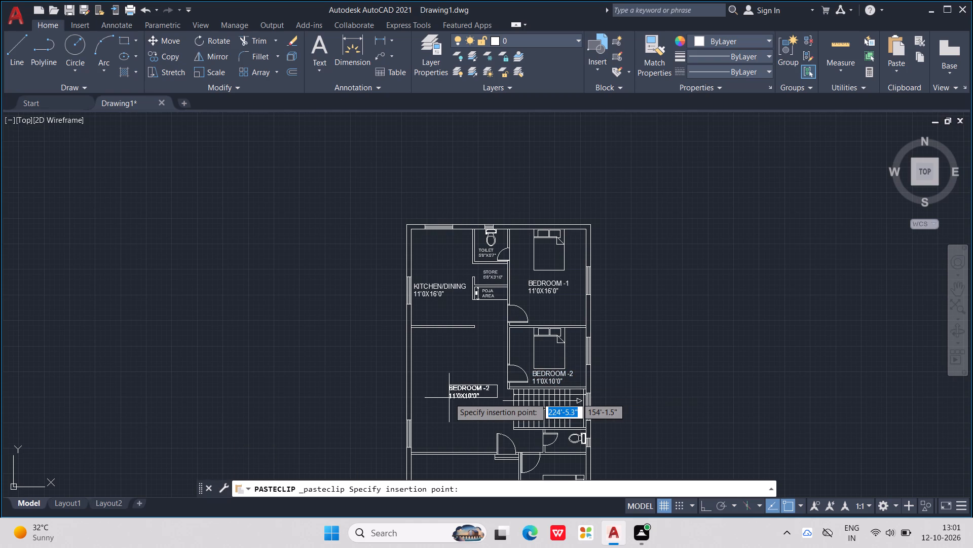
pyautogui.click(438, 413)
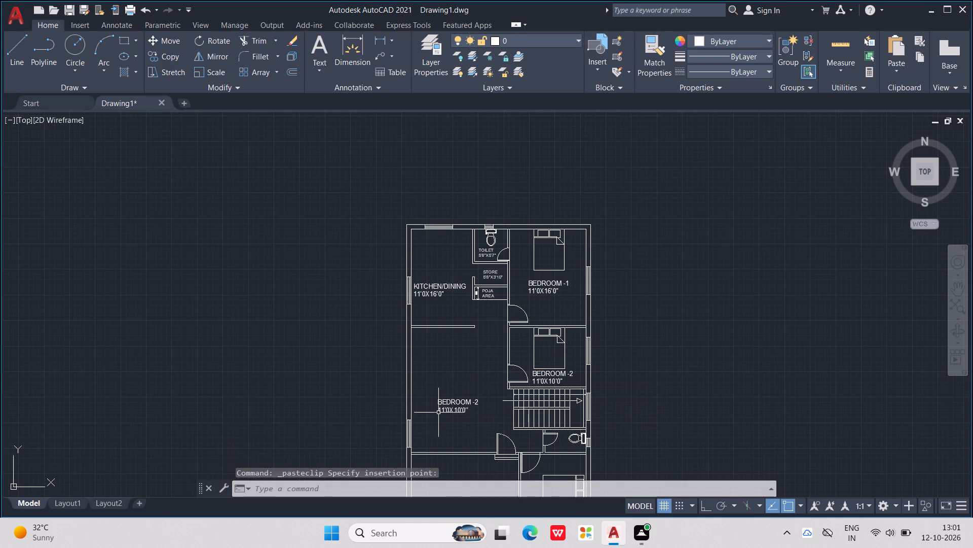
# Open the pasted label for editing and replace its room name with HALL.
pyautogui.scroll(4, 438, 413)
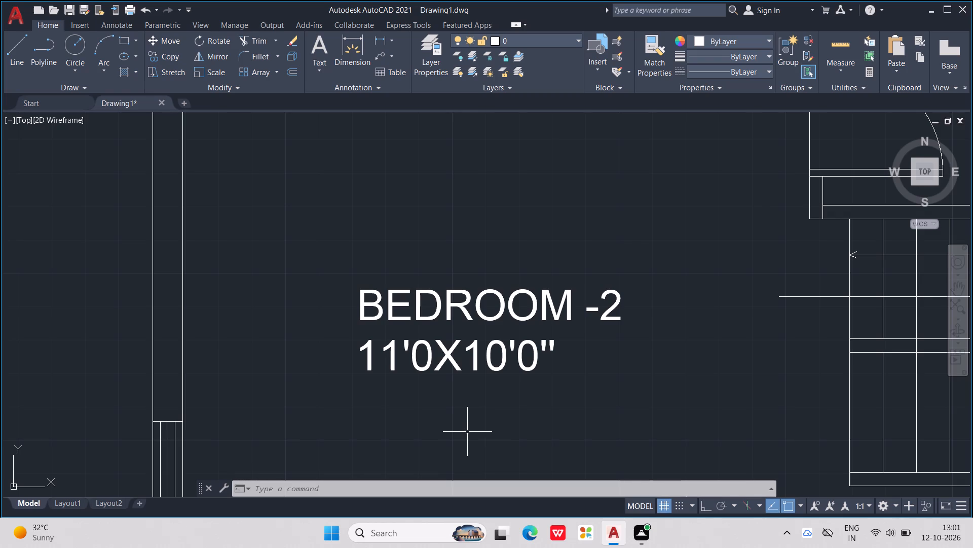
pyautogui.click(557, 307)
pyautogui.doubleClick(556, 308)
pyautogui.doubleClick(556, 307)
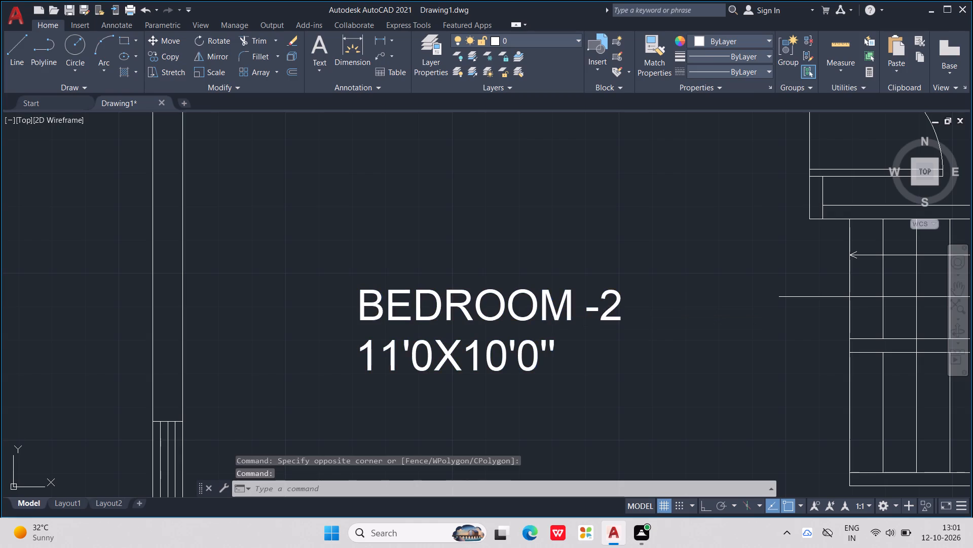
pyautogui.moveTo(653, 313); pyautogui.dragTo(376, 311)
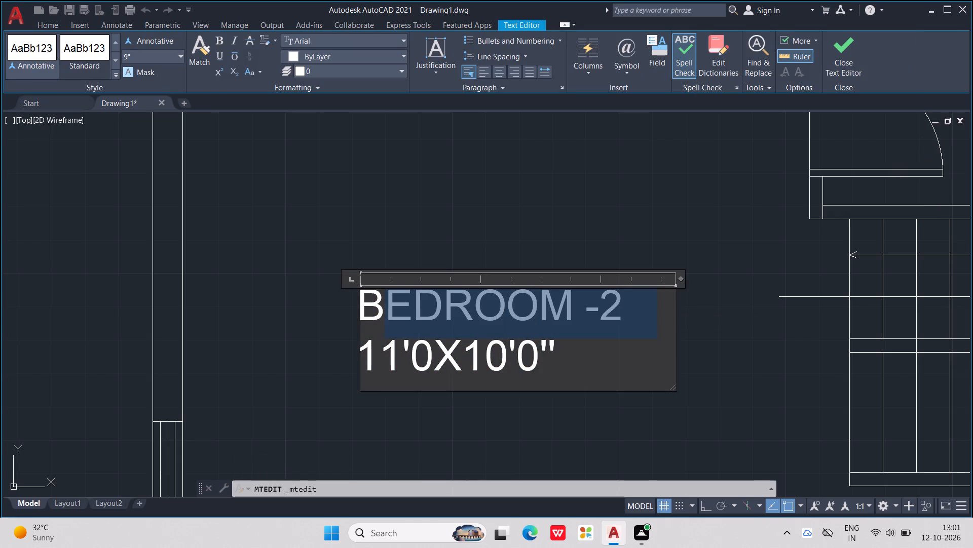
pyautogui.moveTo(376, 311); pyautogui.dragTo(329, 307)
pyautogui.press('BackSpace')
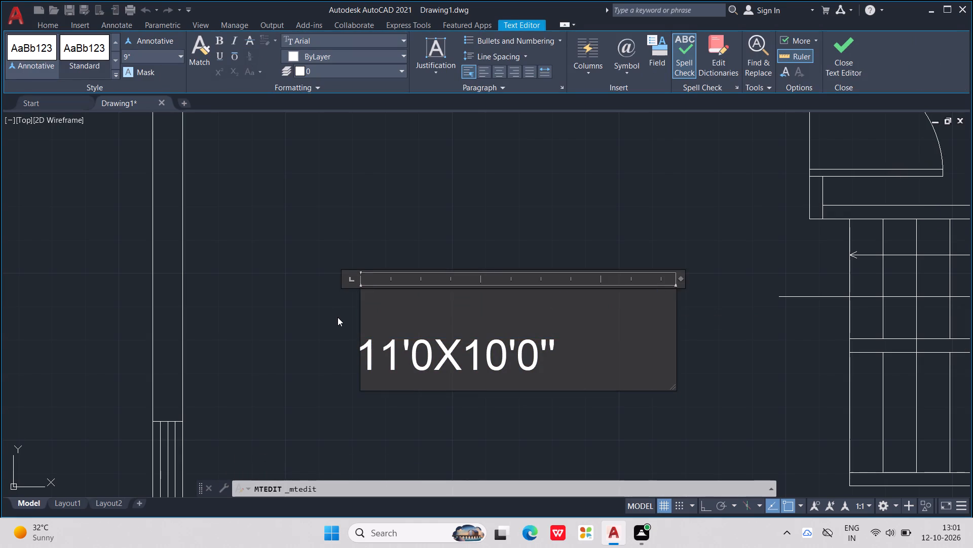
pyautogui.write('HALL')
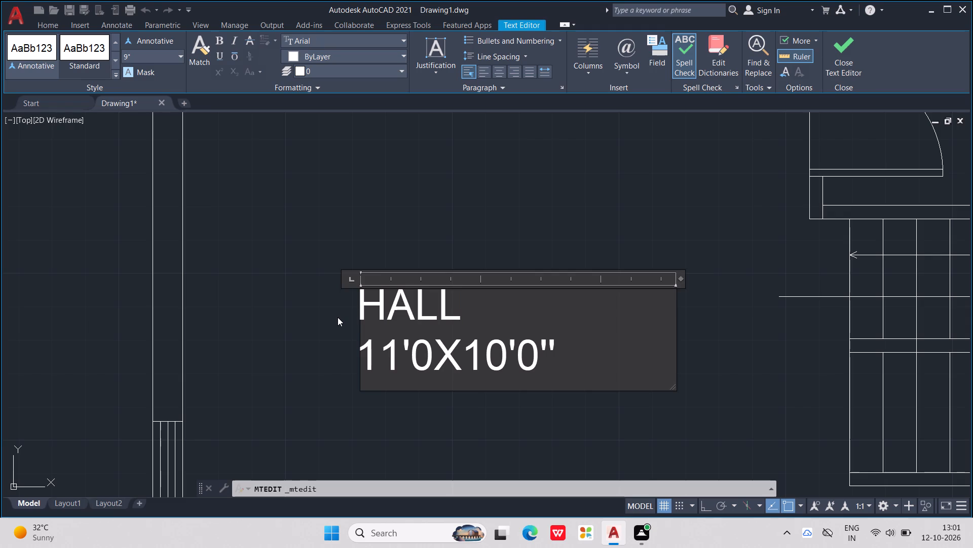
# Replace the size line of the HALL label with 17'1"X21'2" and finish editing it.
pyautogui.moveTo(586, 350); pyautogui.dragTo(279, 356)
pyautogui.press('BackSpace')
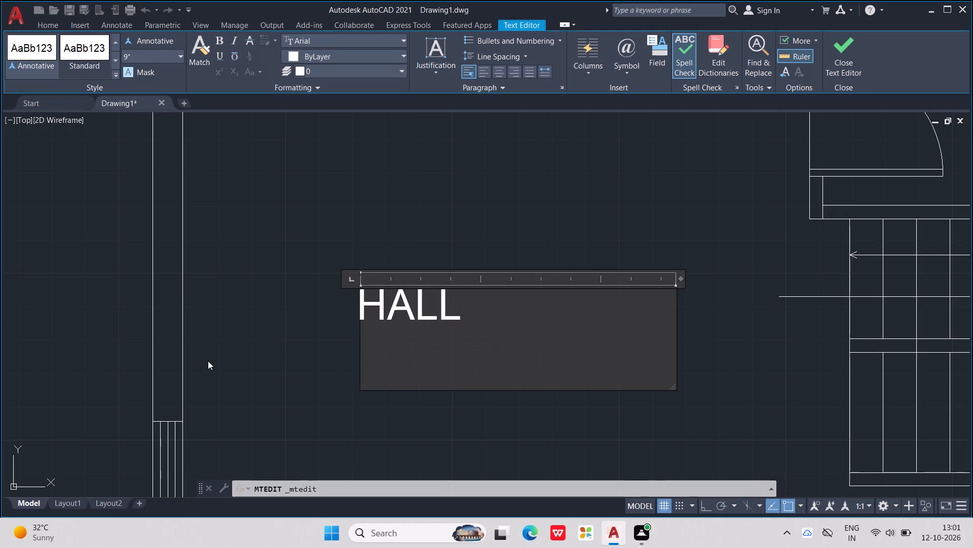
pyautogui.press('1')
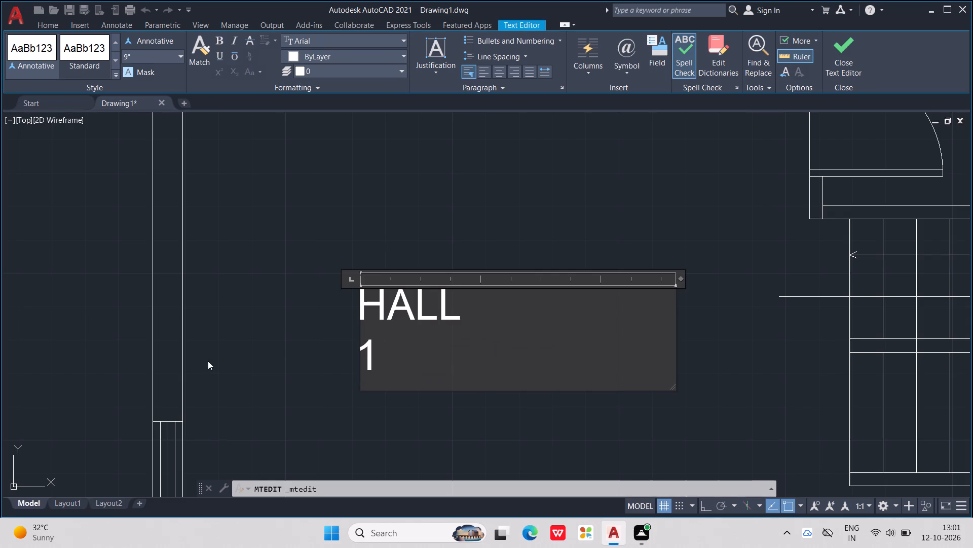
pyautogui.press('7')
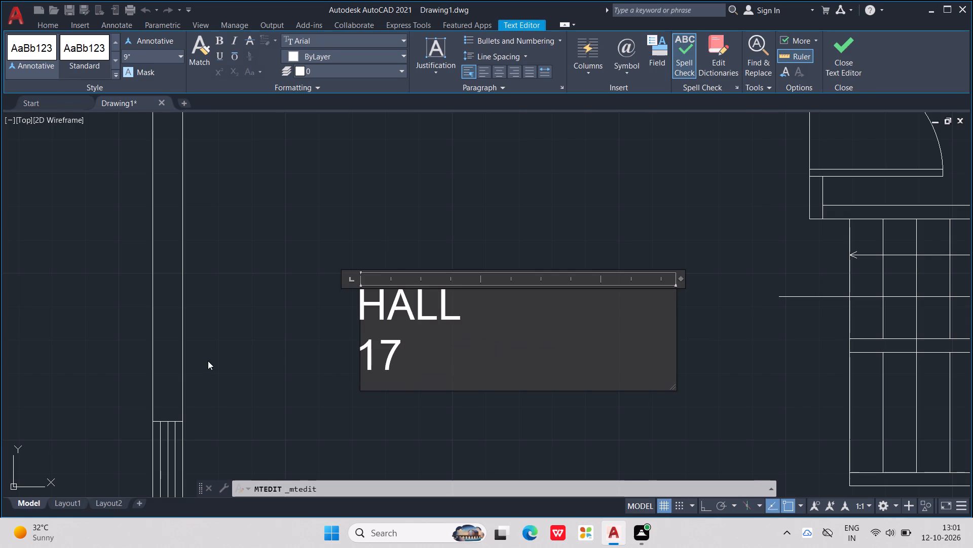
pyautogui.press("'")
pyautogui.press('1')
pyautogui.hotkey('shift', ':')
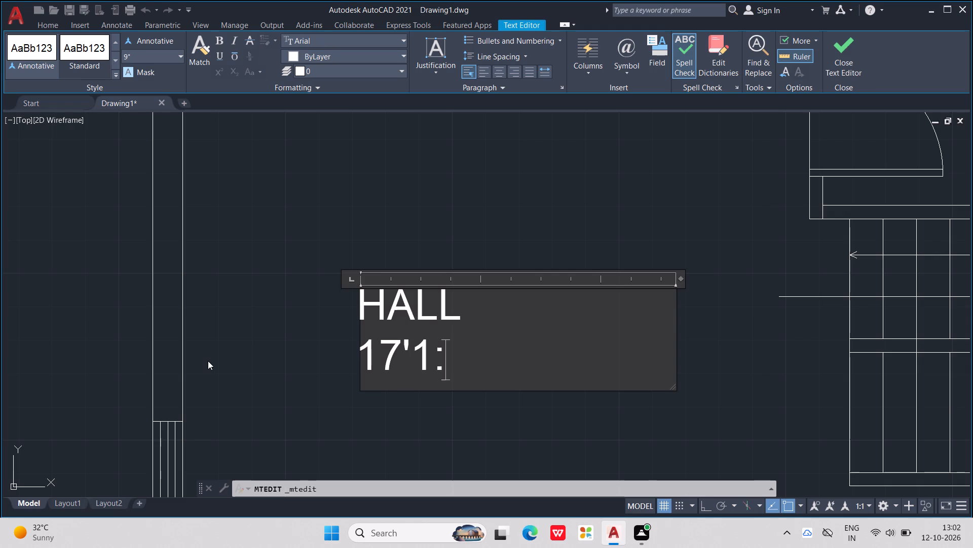
pyautogui.press('BackSpace')
pyautogui.press("'")
pyautogui.press("'")
pyautogui.press('x')
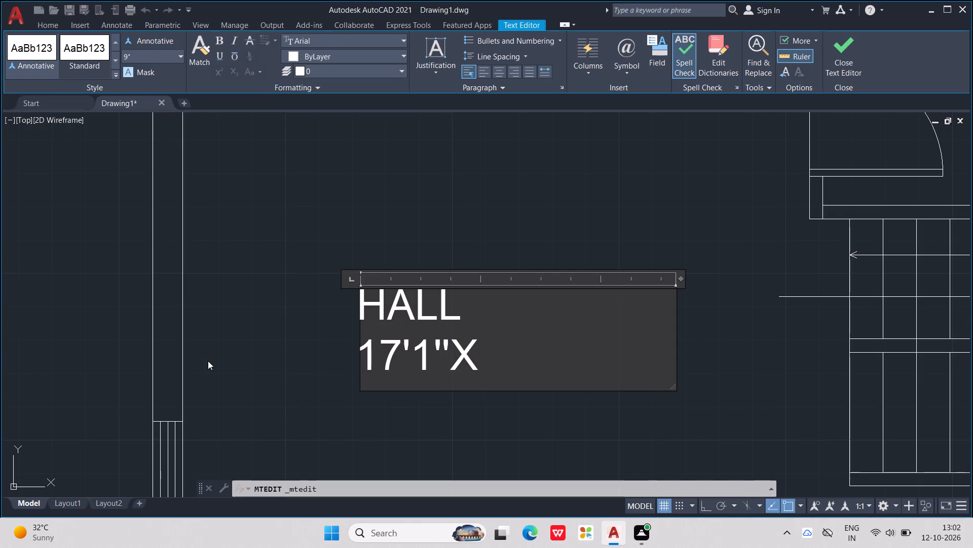
pyautogui.write('21')
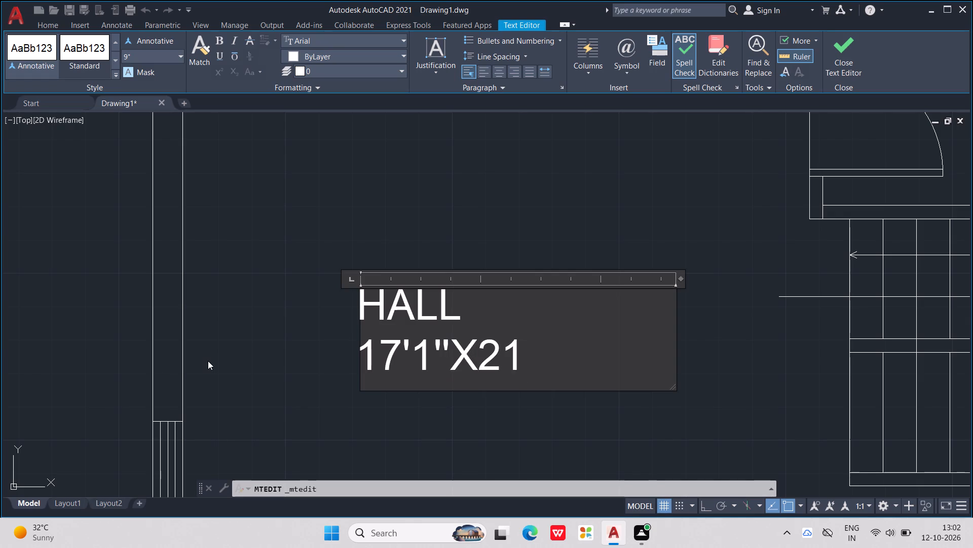
pyautogui.press("'")
pyautogui.press('2')
pyautogui.press("'")
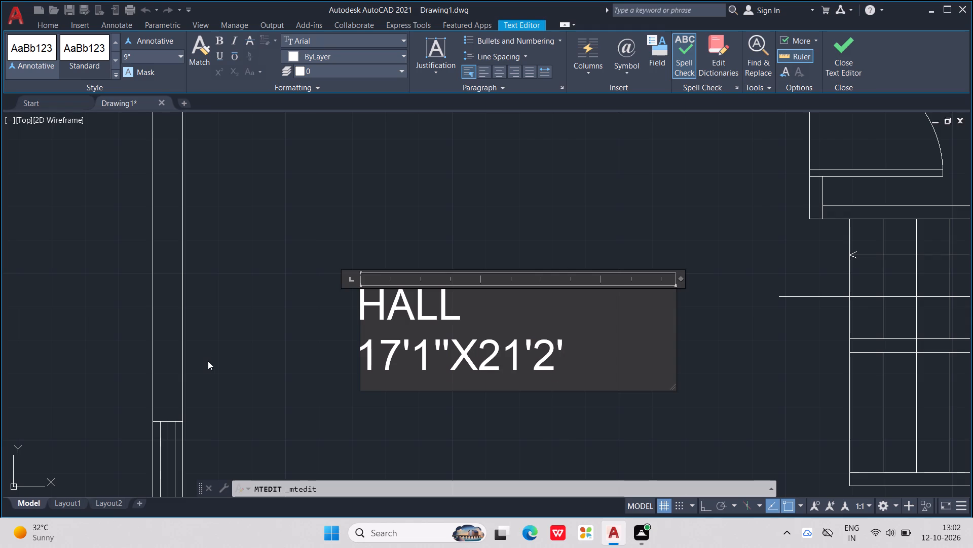
pyautogui.press('BackSpace')
pyautogui.hotkey('shift', '"')
pyautogui.click(238, 245)
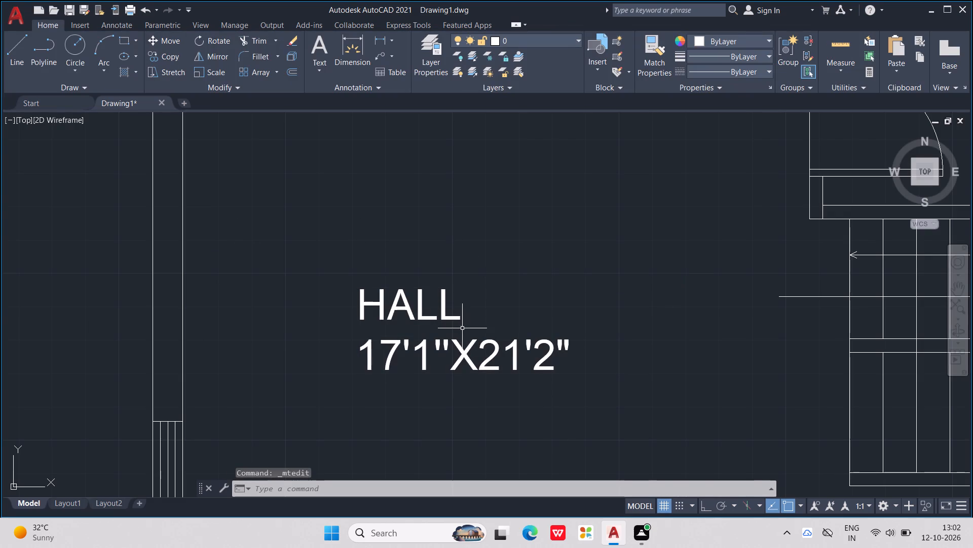
pyautogui.scroll(-3, 463, 330)
pyautogui.click(470, 321)
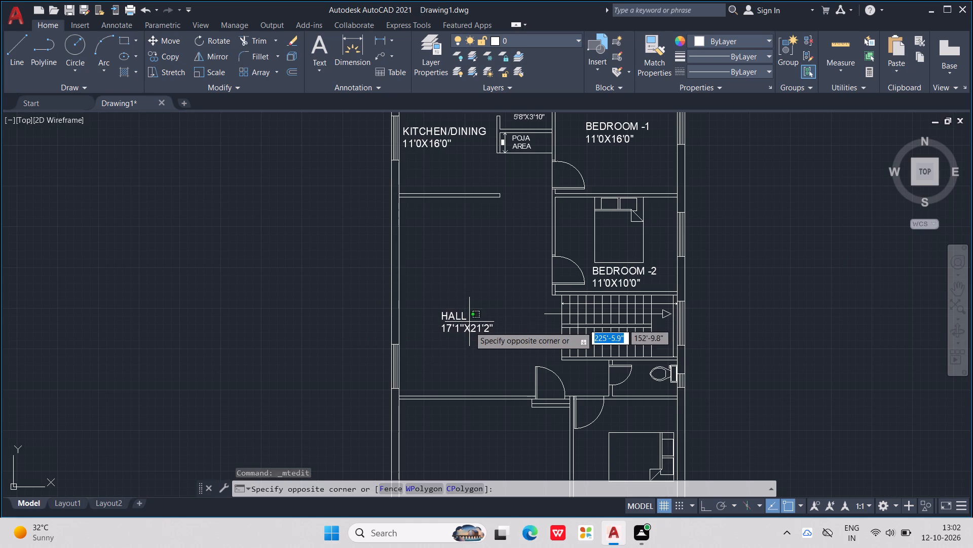
pyautogui.doubleClick(471, 331)
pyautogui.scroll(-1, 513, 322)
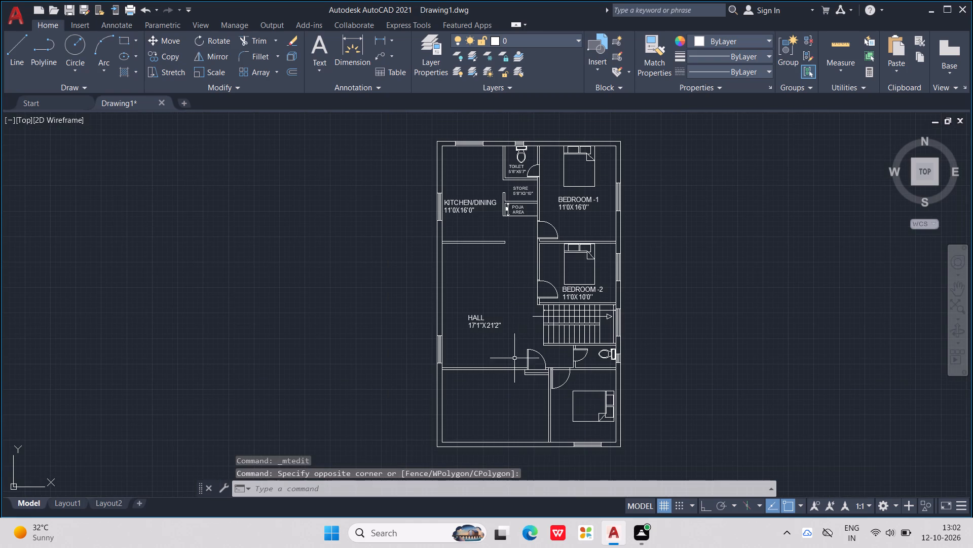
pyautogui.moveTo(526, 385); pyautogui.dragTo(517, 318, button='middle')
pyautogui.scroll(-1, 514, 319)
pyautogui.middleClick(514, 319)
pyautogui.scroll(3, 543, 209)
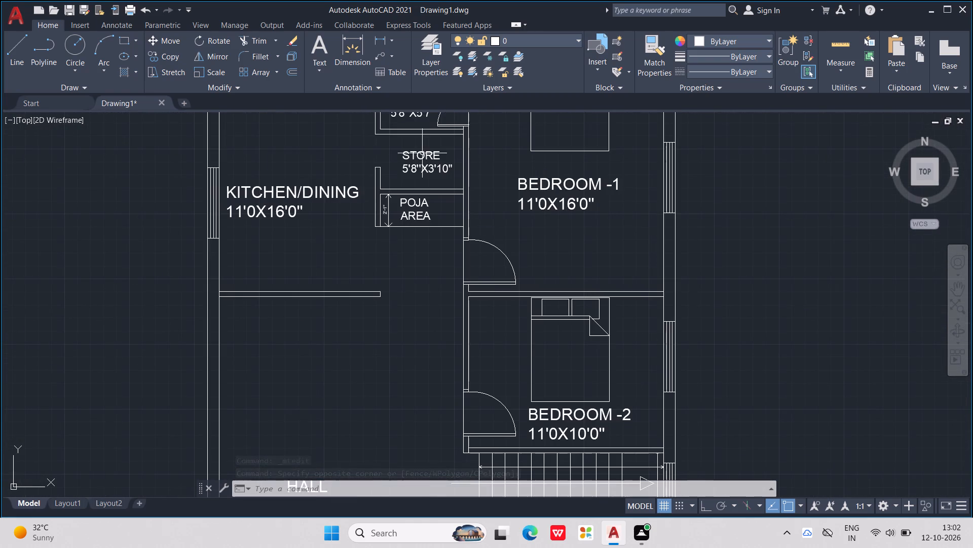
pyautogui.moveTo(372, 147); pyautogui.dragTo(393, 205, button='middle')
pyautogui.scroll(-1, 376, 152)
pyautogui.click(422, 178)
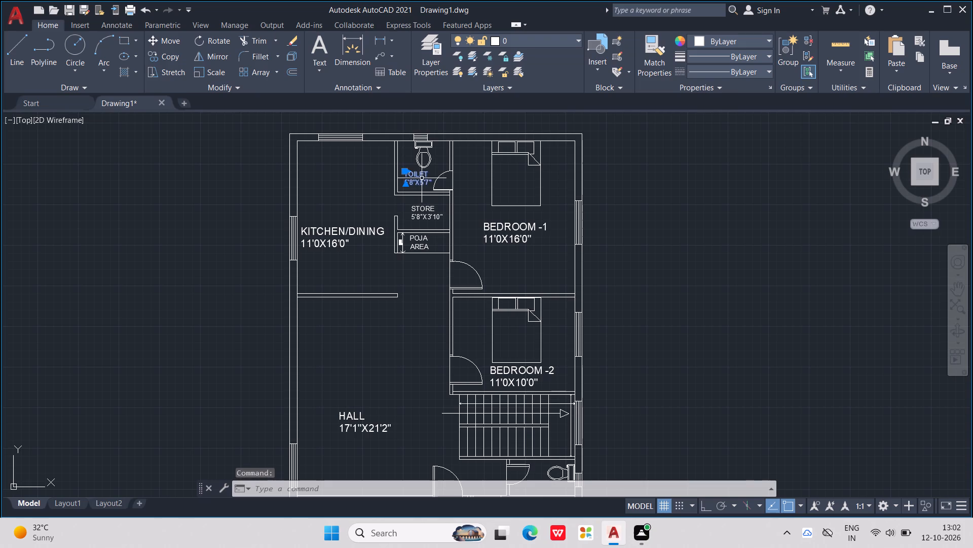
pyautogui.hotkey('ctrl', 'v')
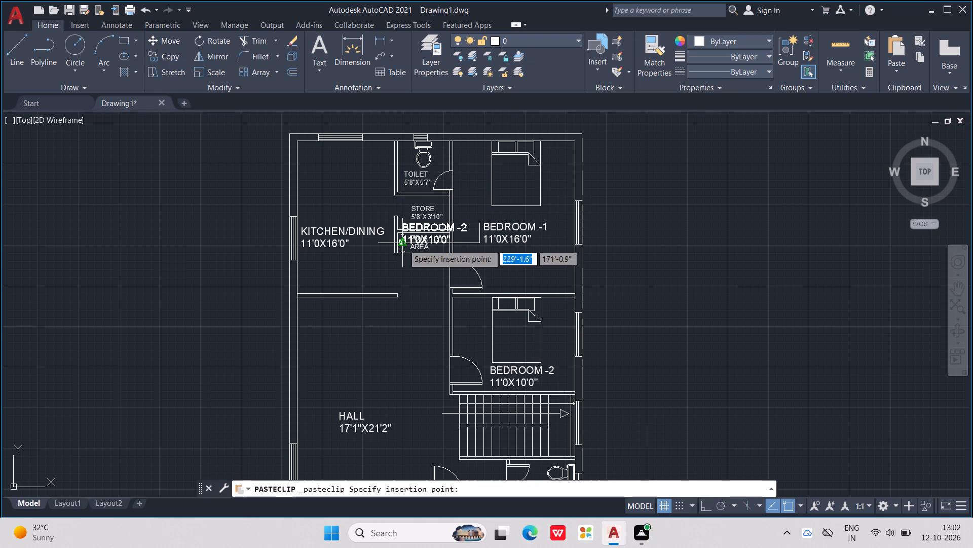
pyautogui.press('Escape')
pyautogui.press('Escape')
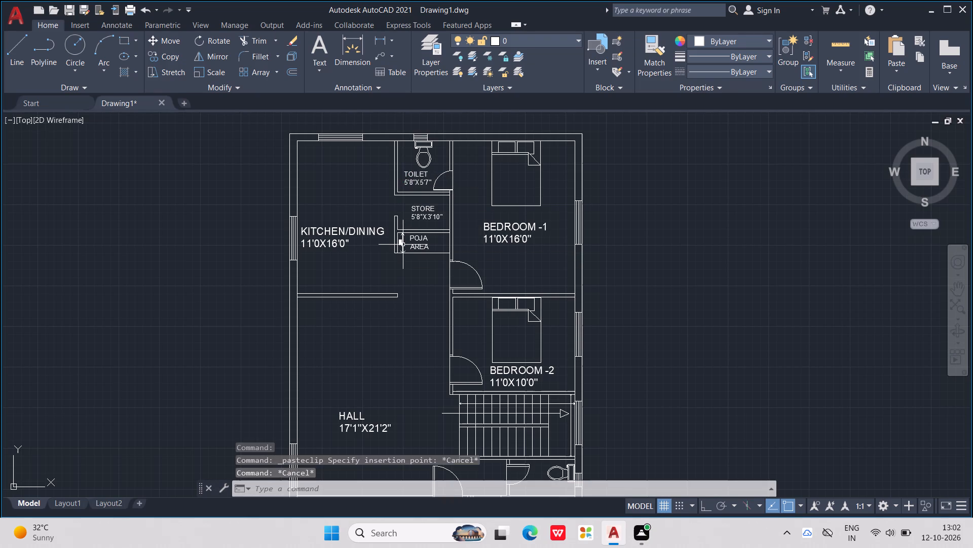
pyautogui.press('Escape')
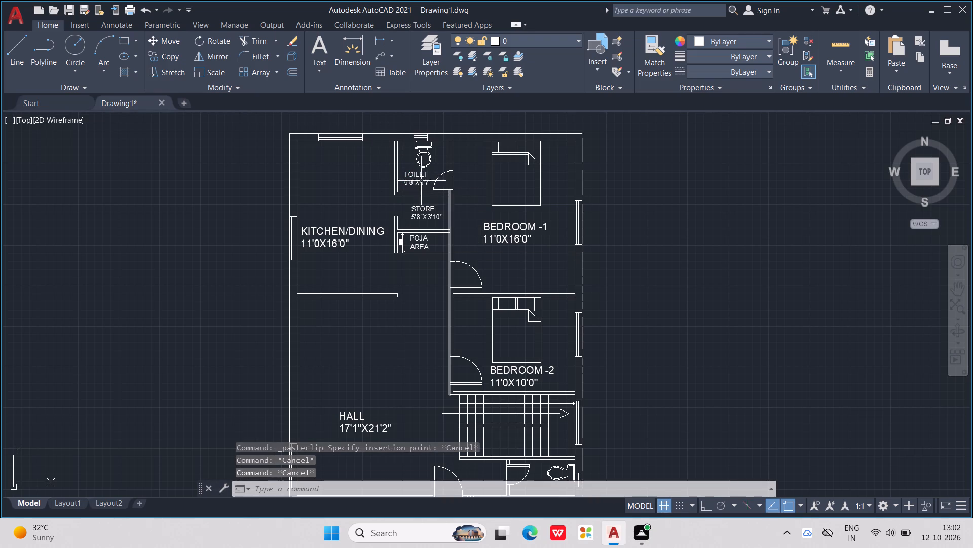
# Copy the TOILET label from the toilet north of STORE and paste it into the toilet south of the stairs.
pyautogui.click(415, 178)
pyautogui.hotkey('ctrl', 'c')
pyautogui.hotkey('ctrl', 'v')
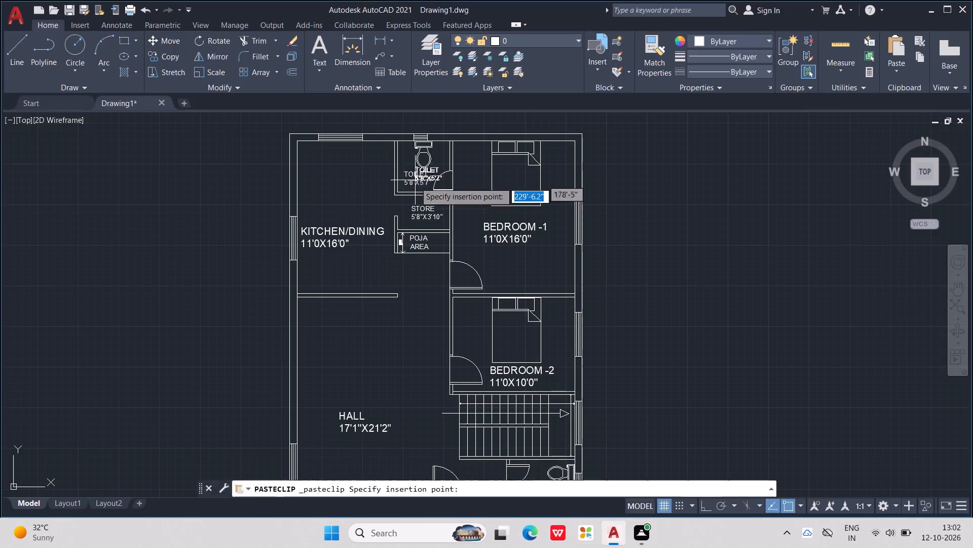
pyautogui.moveTo(507, 359); pyautogui.dragTo(506, 225, button='middle')
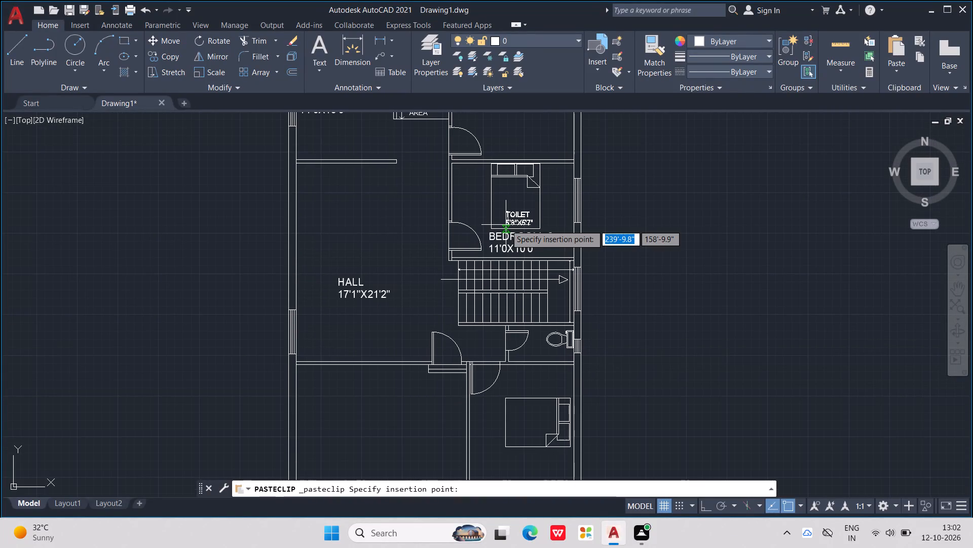
pyautogui.scroll(2, 547, 309)
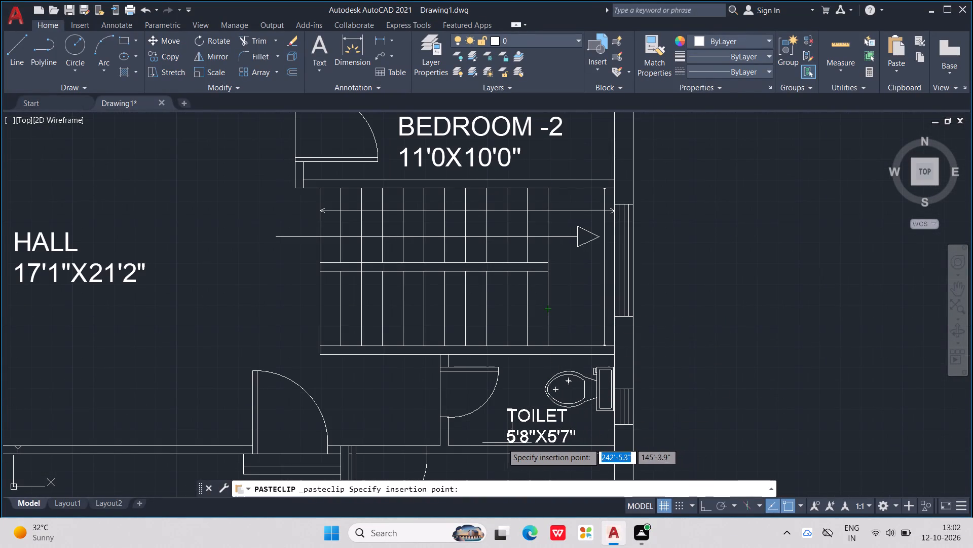
pyautogui.click(496, 438)
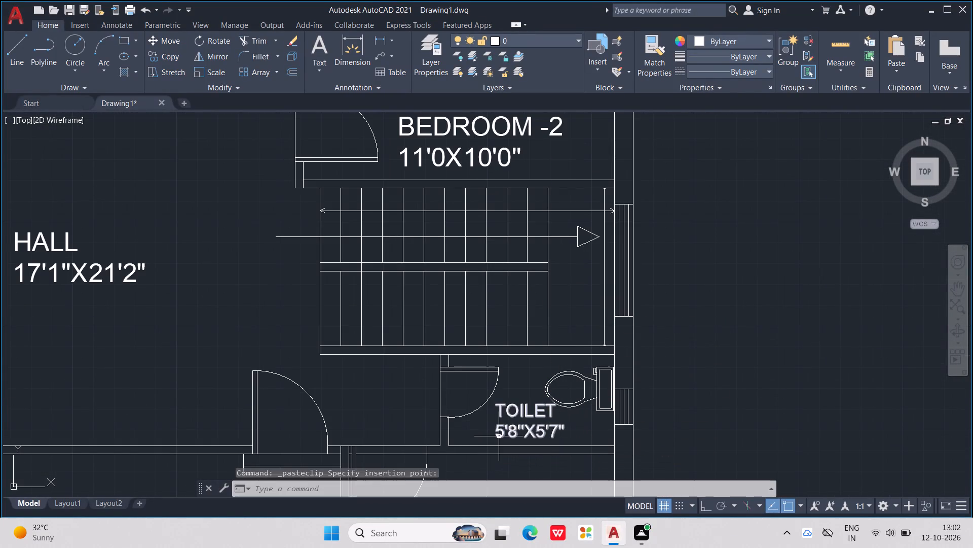
pyautogui.press('Escape')
pyautogui.press('Escape')
# Change the first dimension in the pasted TOILET label south of the stairs to 7'0".
pyautogui.doubleClick(547, 430)
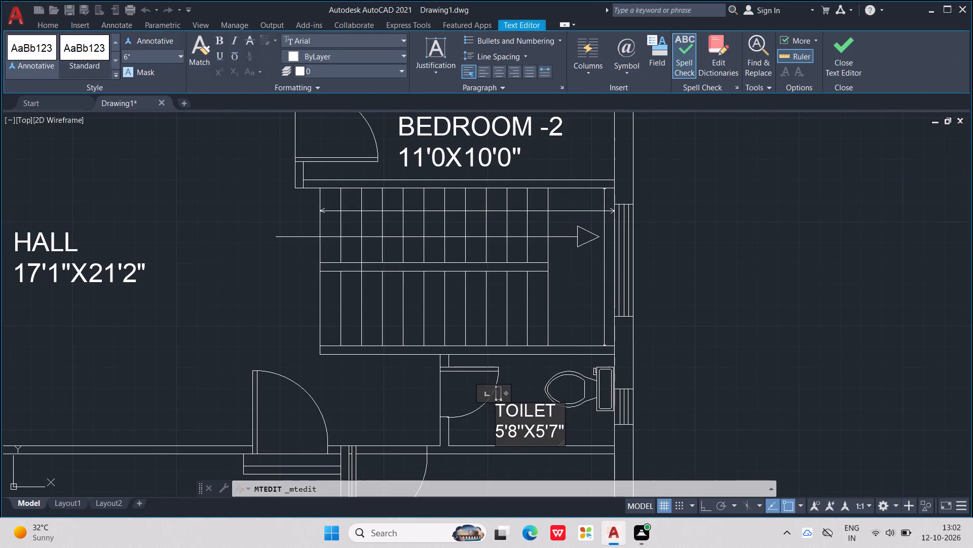
pyautogui.click(513, 436)
pyautogui.press('BackSpace')
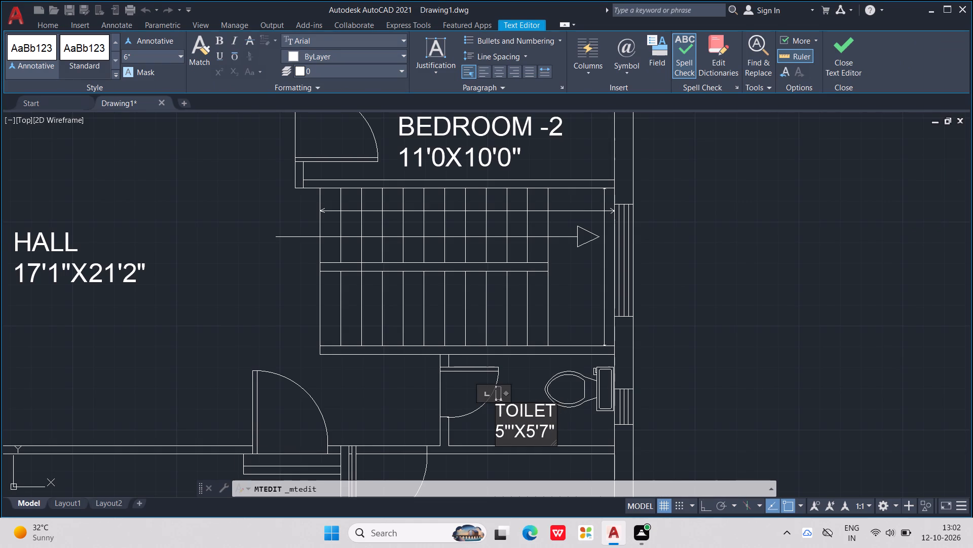
pyautogui.press('0')
pyautogui.press('Left')
pyautogui.press('Left')
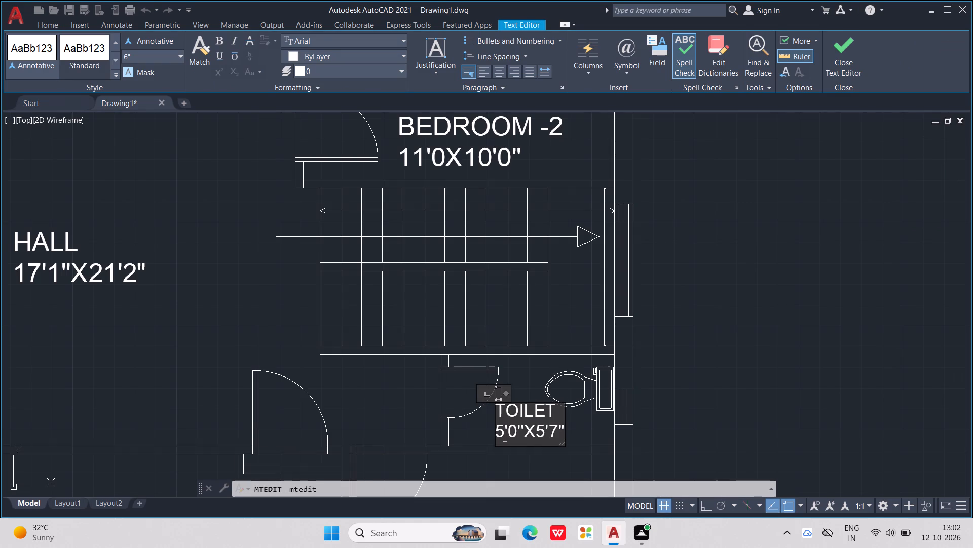
pyautogui.press('BackSpace')
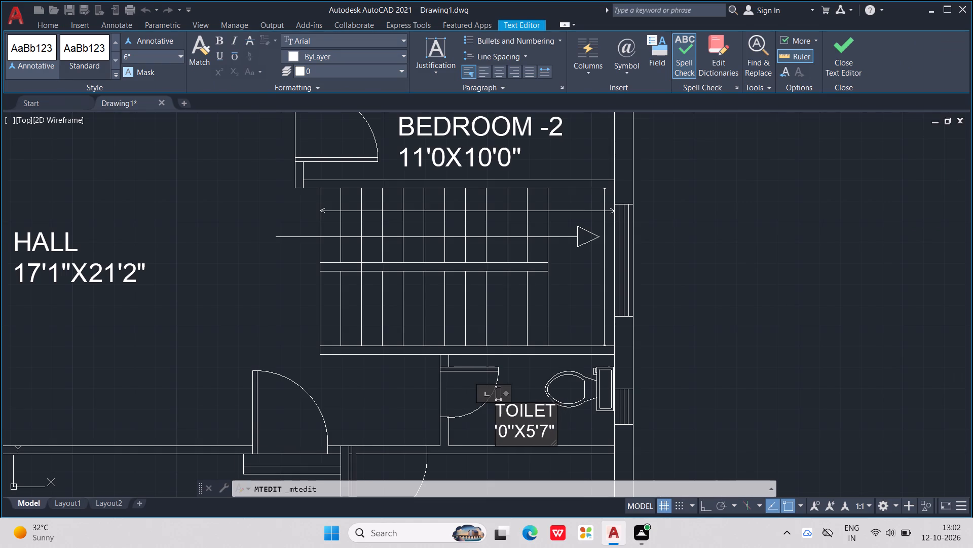
pyautogui.press('7')
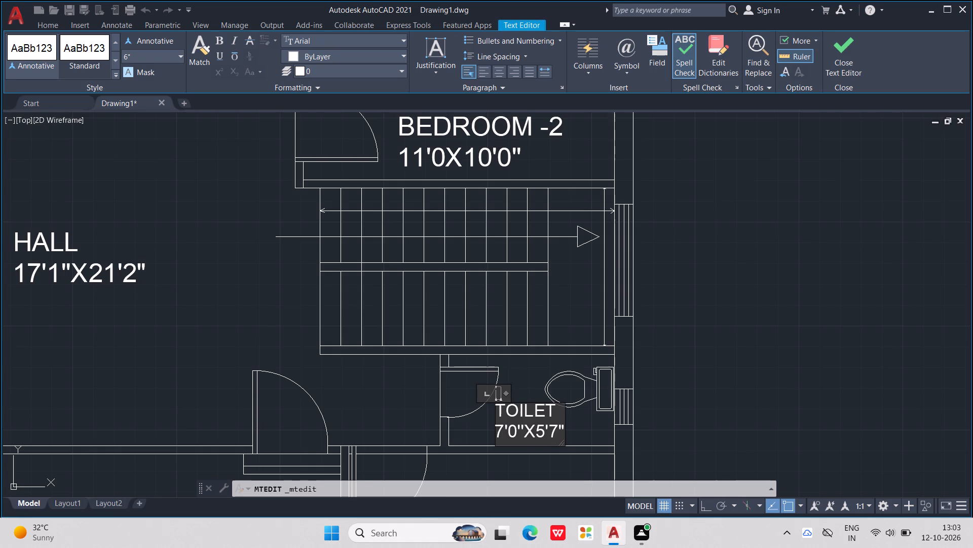
pyautogui.press('Right')
pyautogui.click(535, 401)
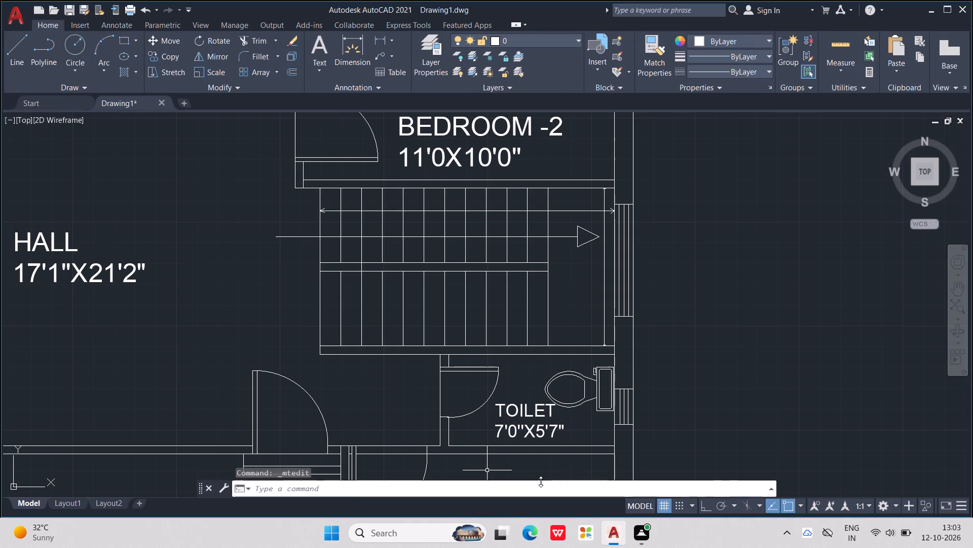
# Set the second dimension in the TOILET label south of the stairs to 4'0" and finish editing it.
pyautogui.click(555, 437)
pyautogui.click(552, 432)
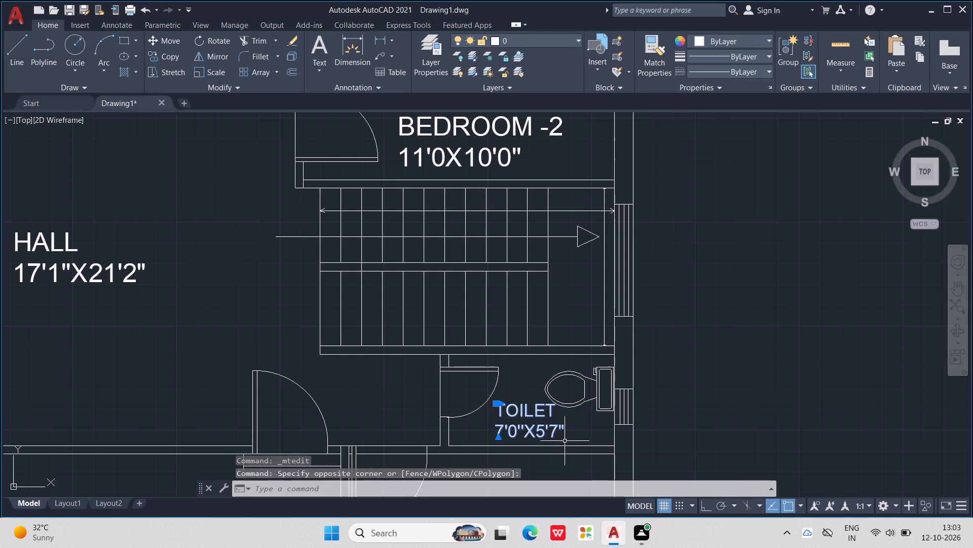
pyautogui.doubleClick(538, 430)
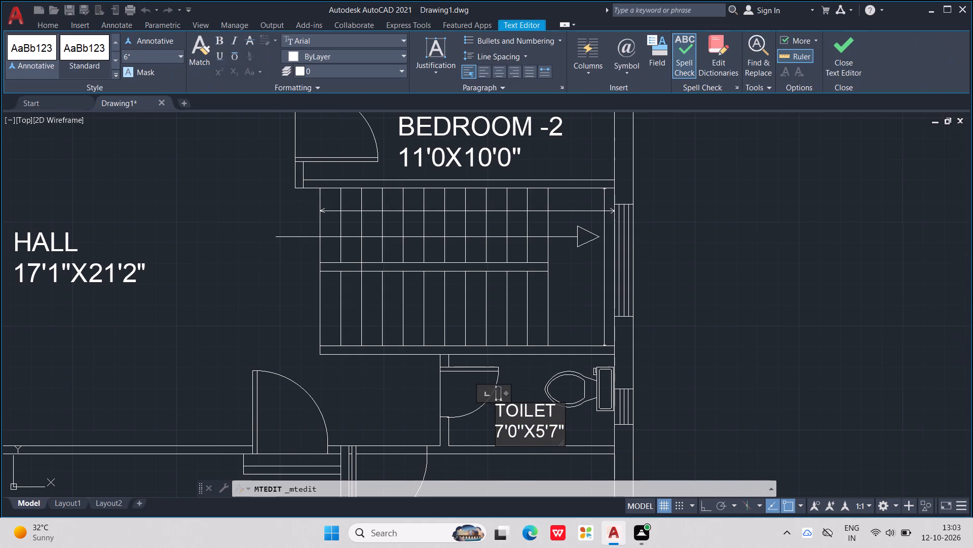
pyautogui.click(558, 437)
pyautogui.click(558, 437)
pyautogui.press('BackSpace')
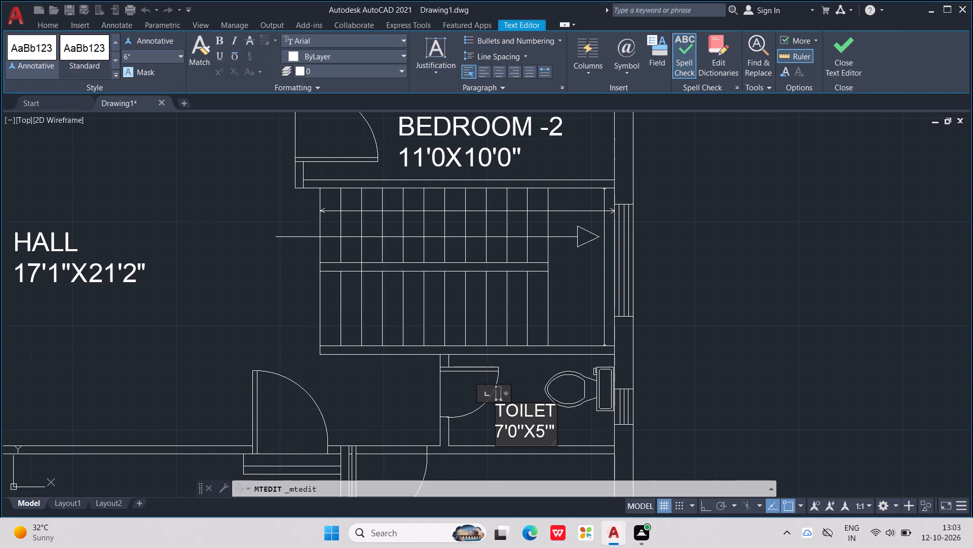
pyautogui.press('0')
pyautogui.press('Left')
pyautogui.press('Left')
pyautogui.press('BackSpace')
pyautogui.press('4')
pyautogui.click(707, 303)
# Copy the BEDROOM -2 label and paste it below the bed in the bedroom south of the toilet.
pyautogui.scroll(-2, 707, 303)
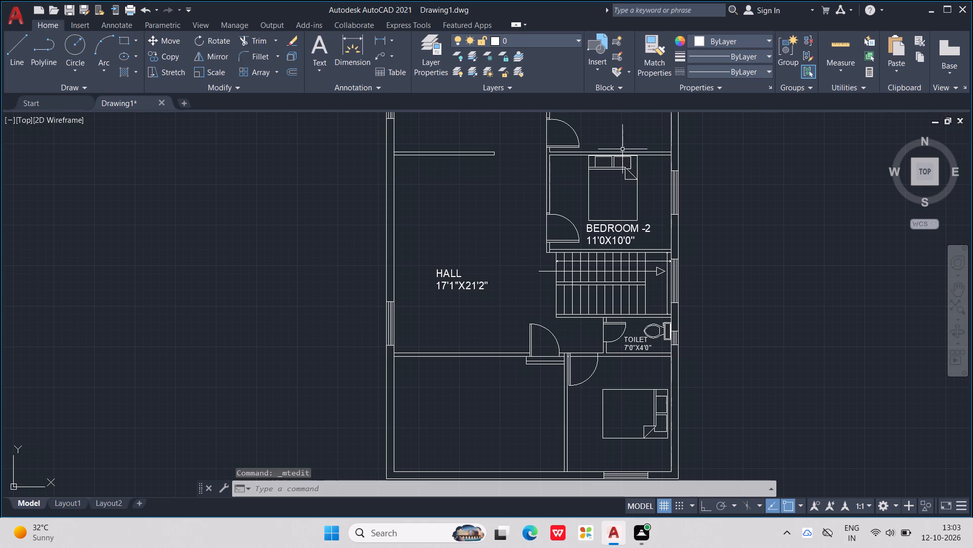
pyautogui.click(631, 229)
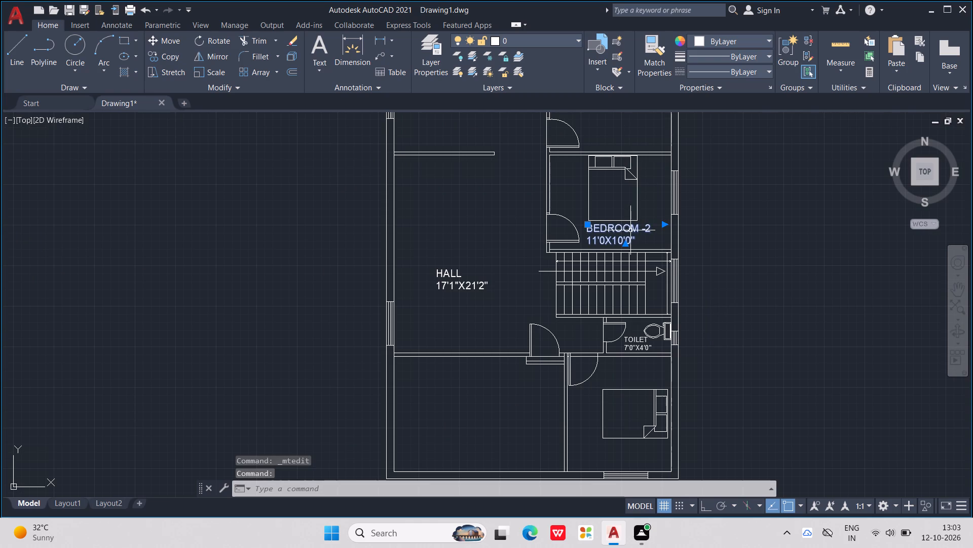
pyautogui.hotkey('ctrl', 'c')
pyautogui.hotkey('ctrl', 'v')
pyautogui.moveTo(616, 295); pyautogui.dragTo(606, 219, button='middle')
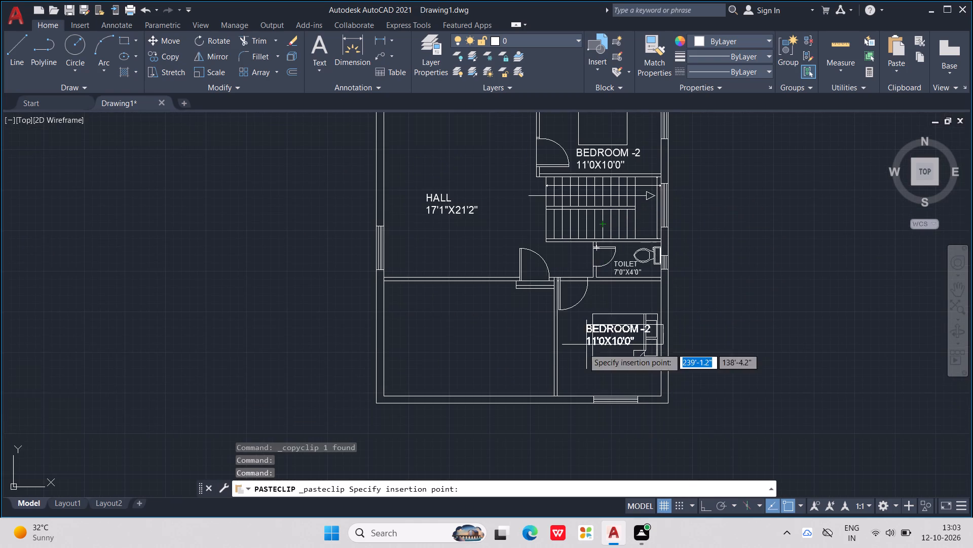
pyautogui.scroll(3, 571, 372)
pyautogui.click(579, 442)
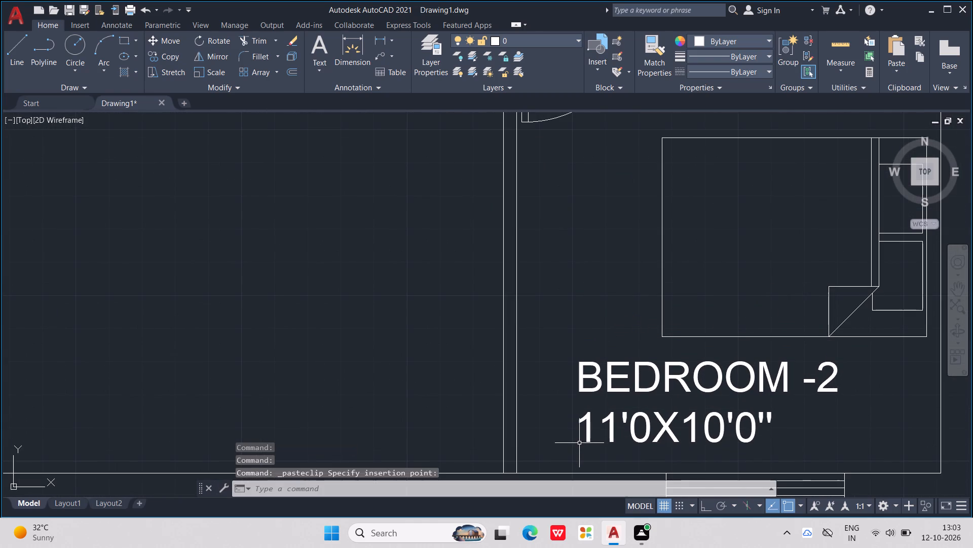
# Open the pasted label in the southern bedroom for editing and change its room name to BEDROOM -3.
pyautogui.click(727, 391)
pyautogui.tripleClick(730, 382)
pyautogui.click(730, 382)
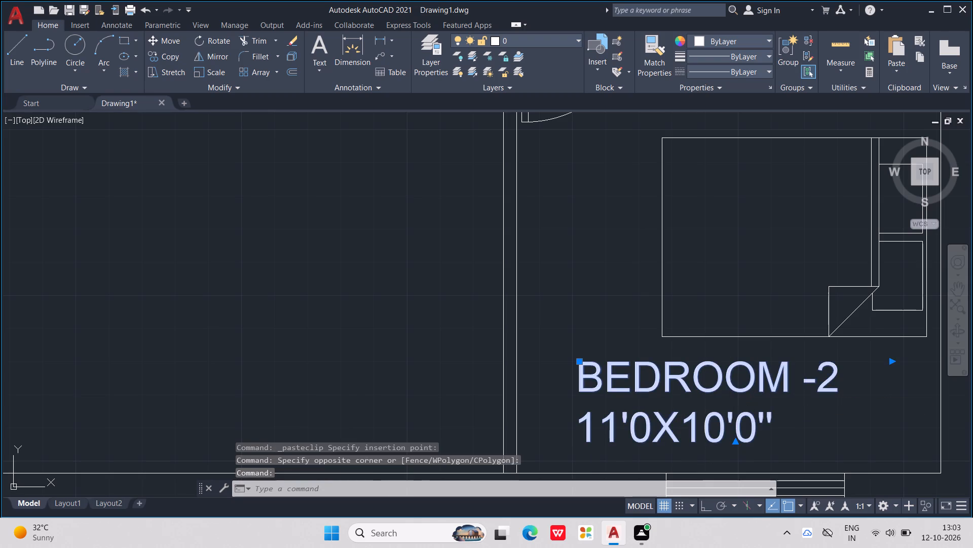
pyautogui.click(850, 389)
pyautogui.press('BackSpace')
pyautogui.press('BackSpace')
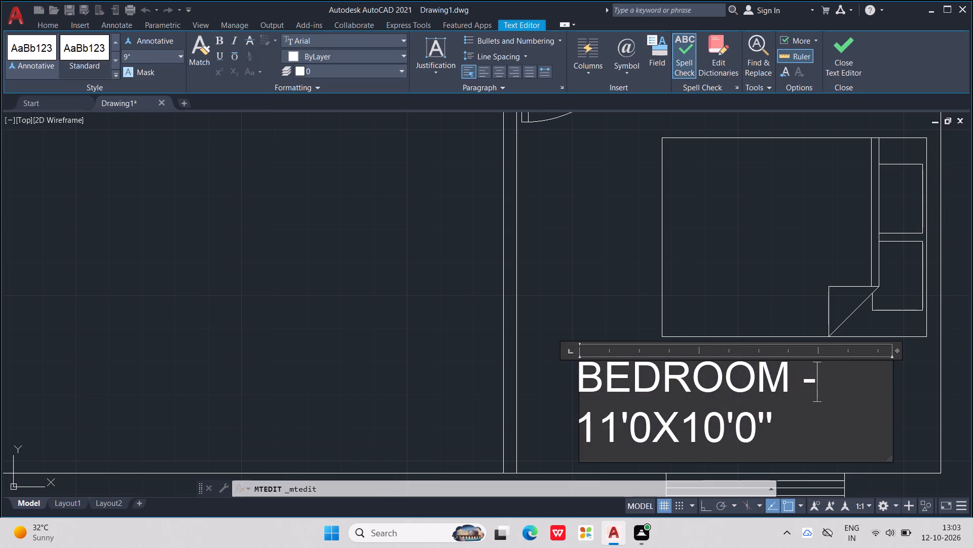
pyautogui.press('3')
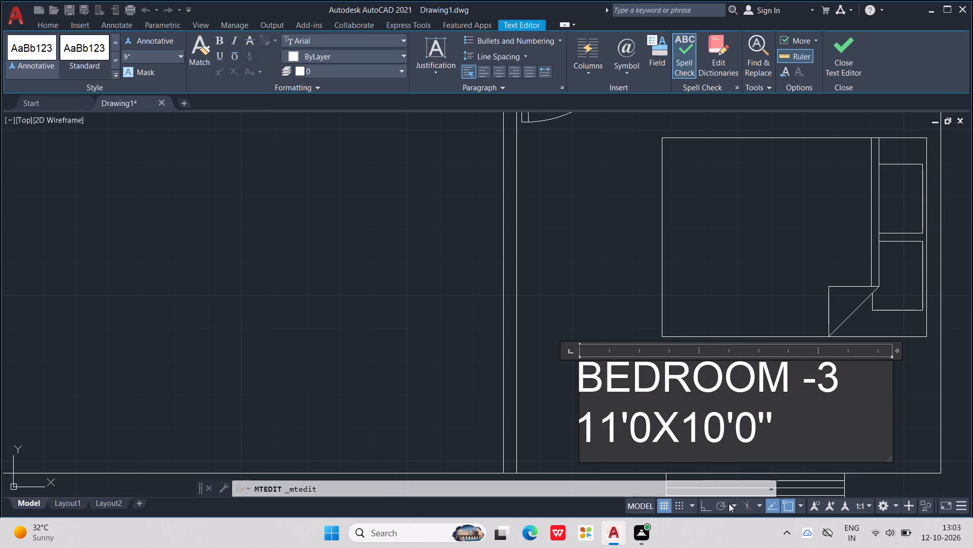
# Set the second dimension in the BEDROOM -3 label to 10'6" and finish editing it.
pyautogui.click(764, 426)
pyautogui.click(761, 425)
pyautogui.press('BackSpace')
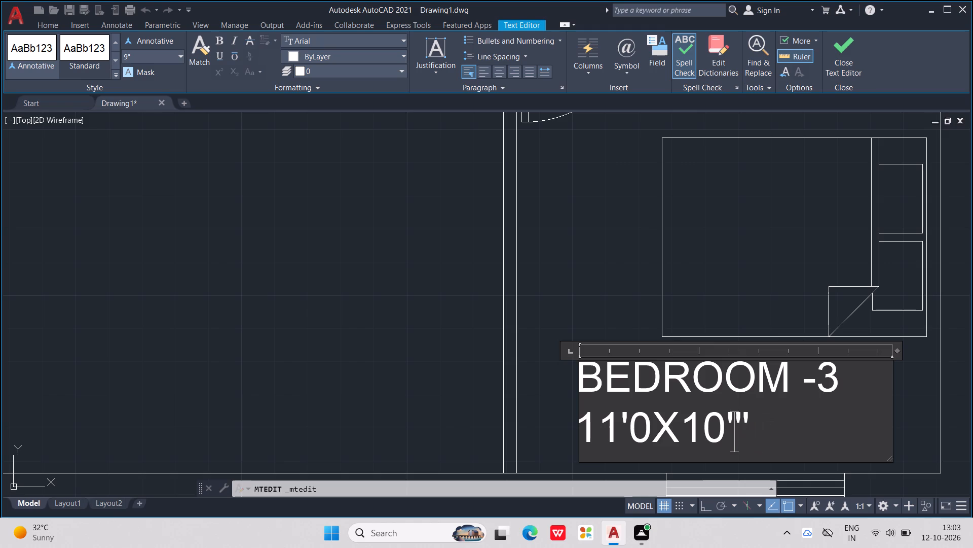
pyautogui.press('3')
pyautogui.press('BackSpace')
pyautogui.press('6')
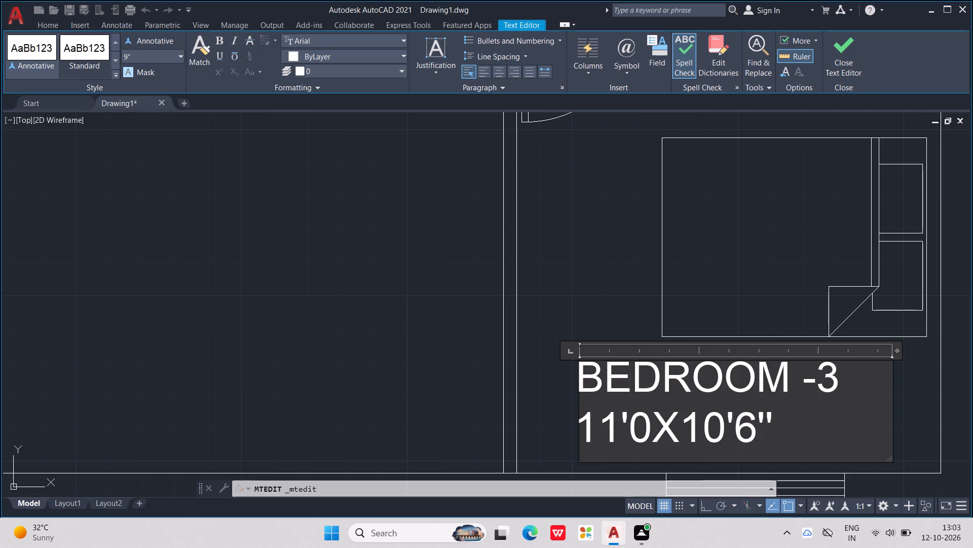
pyautogui.click(616, 269)
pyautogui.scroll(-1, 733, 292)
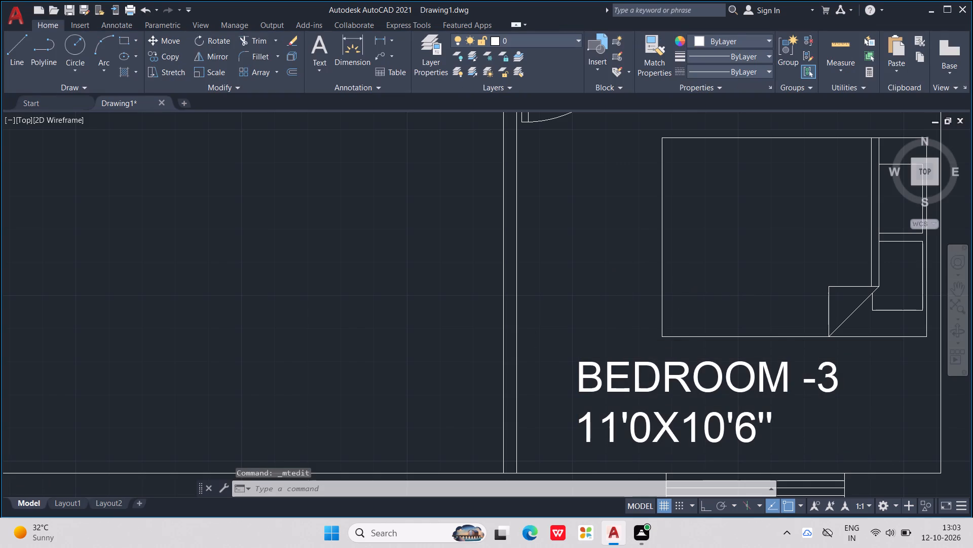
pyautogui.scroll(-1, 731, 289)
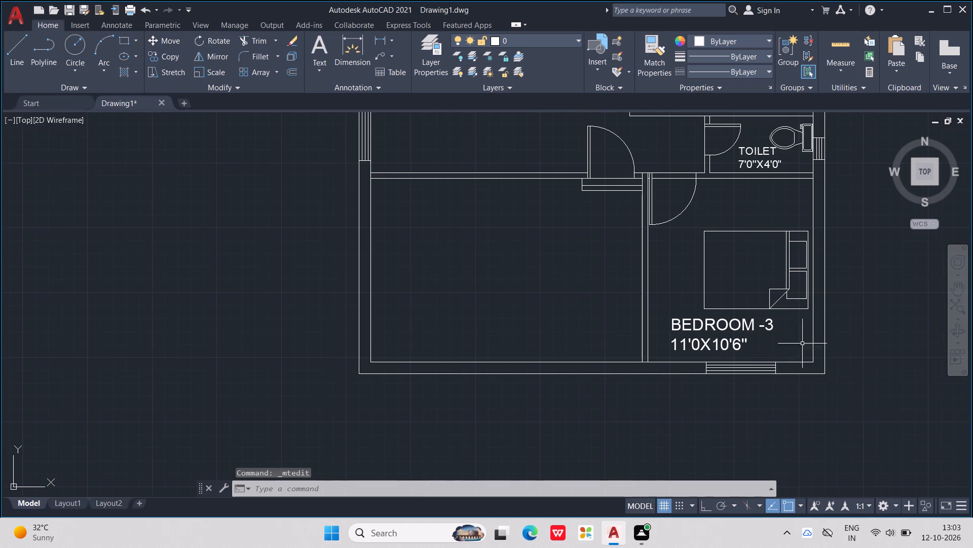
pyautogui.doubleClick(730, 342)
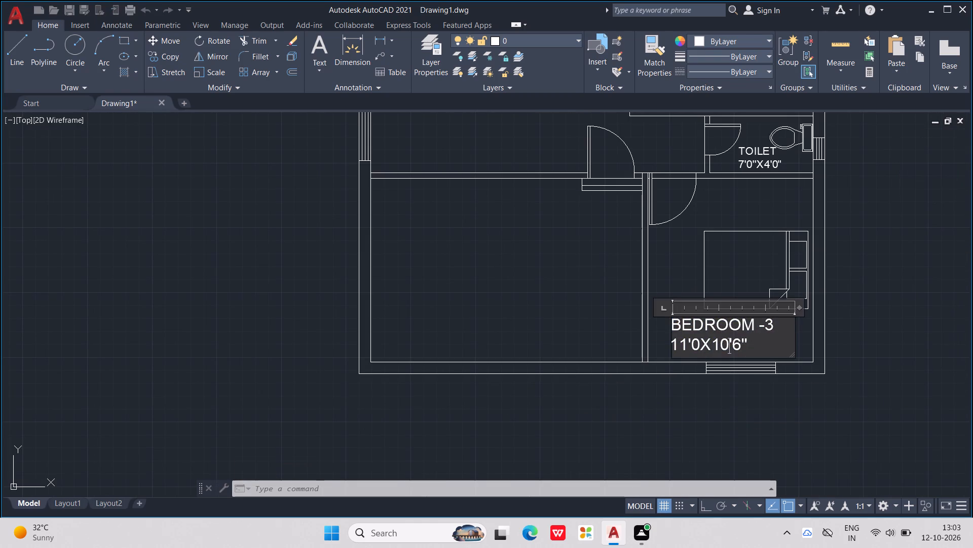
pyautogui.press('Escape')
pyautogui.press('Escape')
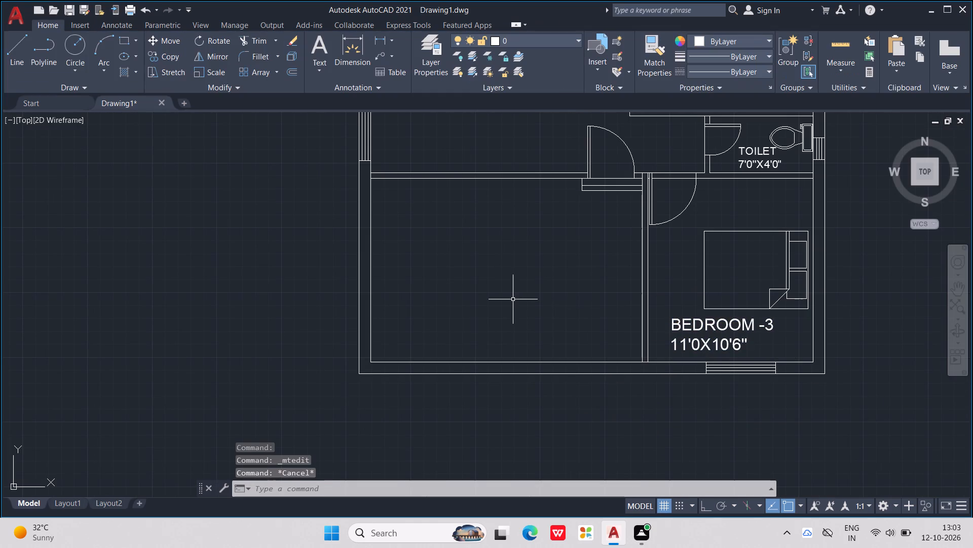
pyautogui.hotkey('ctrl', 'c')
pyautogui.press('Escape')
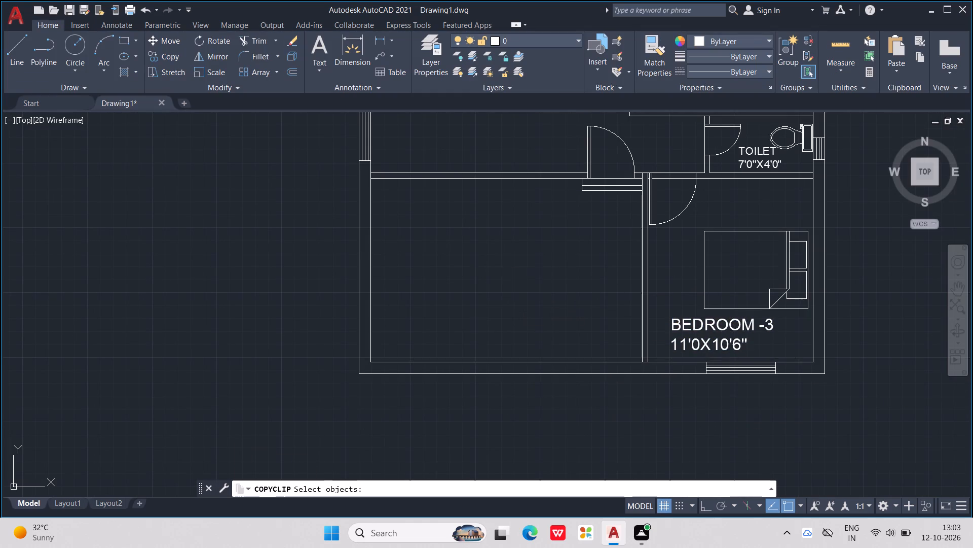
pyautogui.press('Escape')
# Paste the copied BEDROOM -2 label into the empty room west of BEDROOM -3.
pyautogui.hotkey('ctrl', 'v')
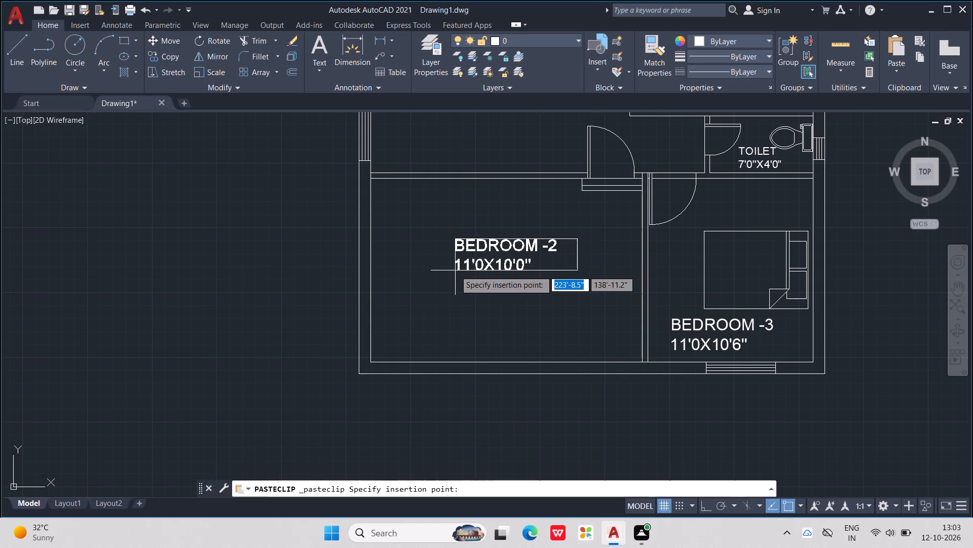
pyautogui.click(442, 281)
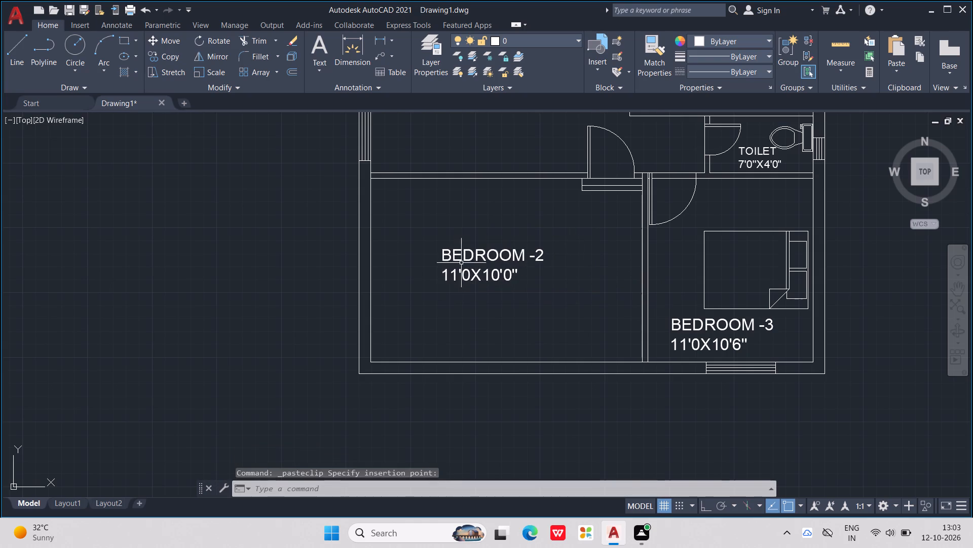
# Open the pasted label west of BEDROOM -3 for editing and replace its room name with PARKING.
pyautogui.doubleClick(478, 252)
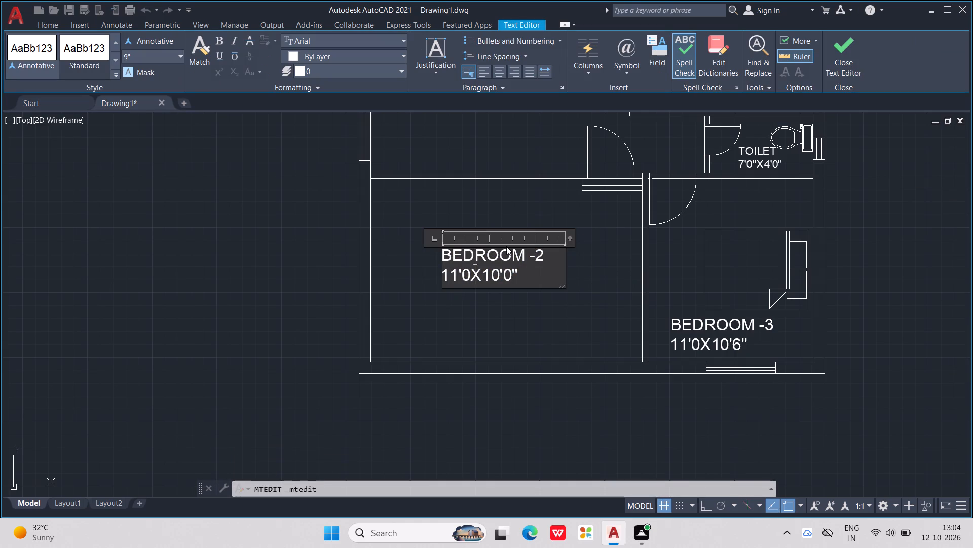
pyautogui.press('Right')
pyautogui.press('Right')
pyautogui.press('Right')
pyautogui.press('Right')
pyautogui.press('Right')
pyautogui.press('Right')
pyautogui.press('Right')
pyautogui.press('BackSpace')
pyautogui.press('BackSpace')
pyautogui.press('BackSpace')
pyautogui.press('BackSpace')
pyautogui.press('BackSpace')
pyautogui.press('BackSpace')
pyautogui.press('BackSpace')
pyautogui.press('BackSpace')
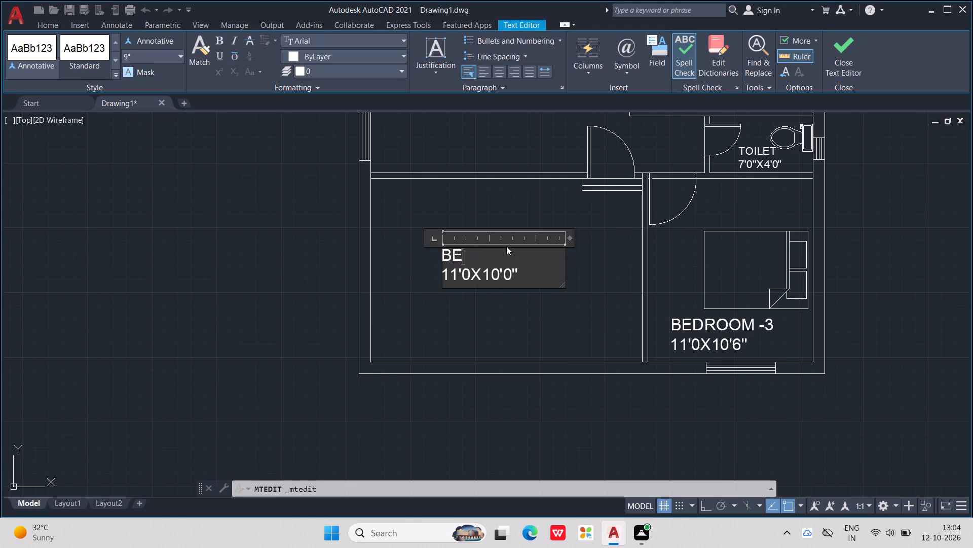
pyautogui.press('BackSpace')
pyautogui.press('BackSpace')
pyautogui.write('PARKING')
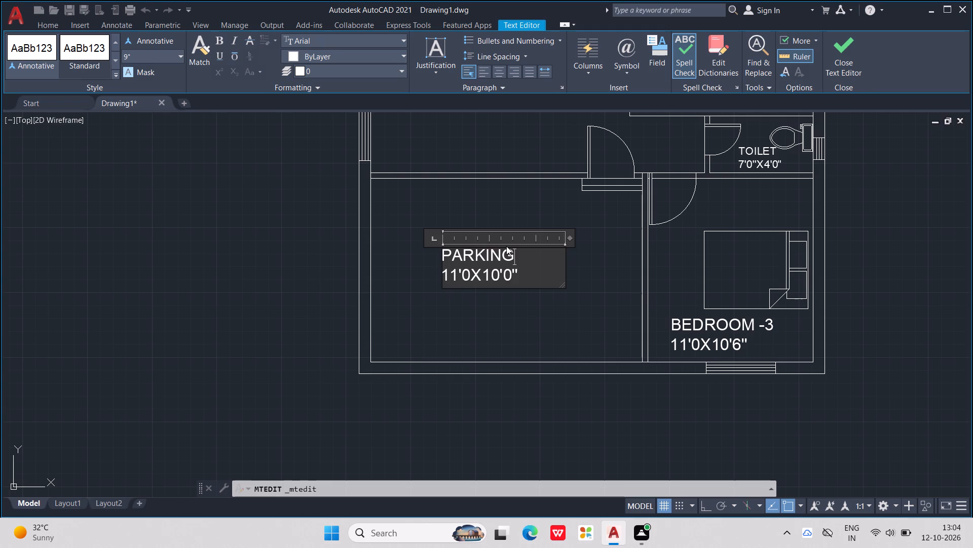
# Change the first dimension in the PARKING label to 17'1".
pyautogui.press('Down')
pyautogui.press('Left')
pyautogui.press('Left')
pyautogui.press('Left')
pyautogui.press('Left')
pyautogui.press('Left')
pyautogui.press('Left')
pyautogui.press('Left')
pyautogui.press('Left')
pyautogui.press('BackSpace')
pyautogui.press('7')
pyautogui.press('Right')
pyautogui.press('Right')
pyautogui.press('Right')
pyautogui.press('Left')
pyautogui.press('1')
pyautogui.press('BackSpace')
pyautogui.press('BackSpace')
pyautogui.press('1')
pyautogui.hotkey('shift', '"')
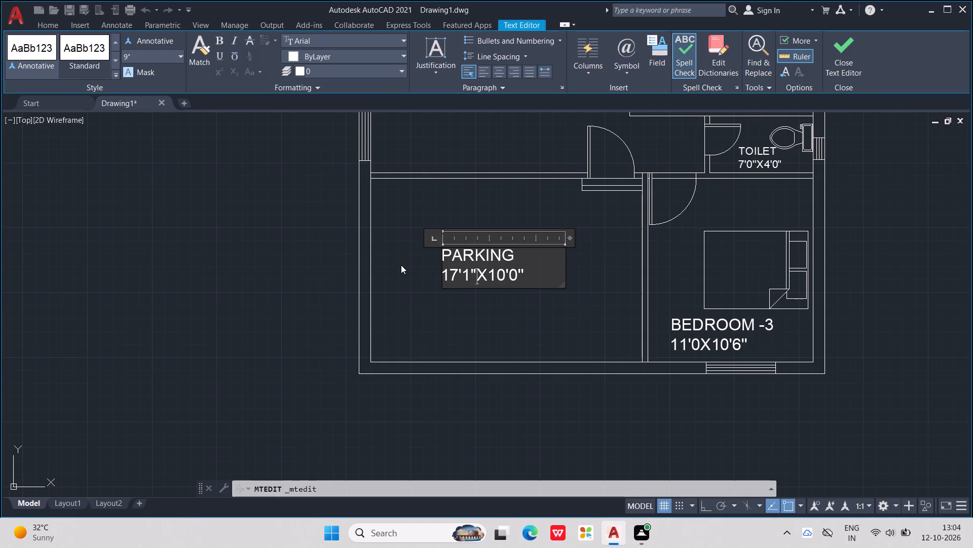
# Set the second dimension in the PARKING label to 11'0" and finish editing it.
pyautogui.click(506, 275)
pyautogui.press('BackSpace')
pyautogui.press('1')
pyautogui.click(504, 304)
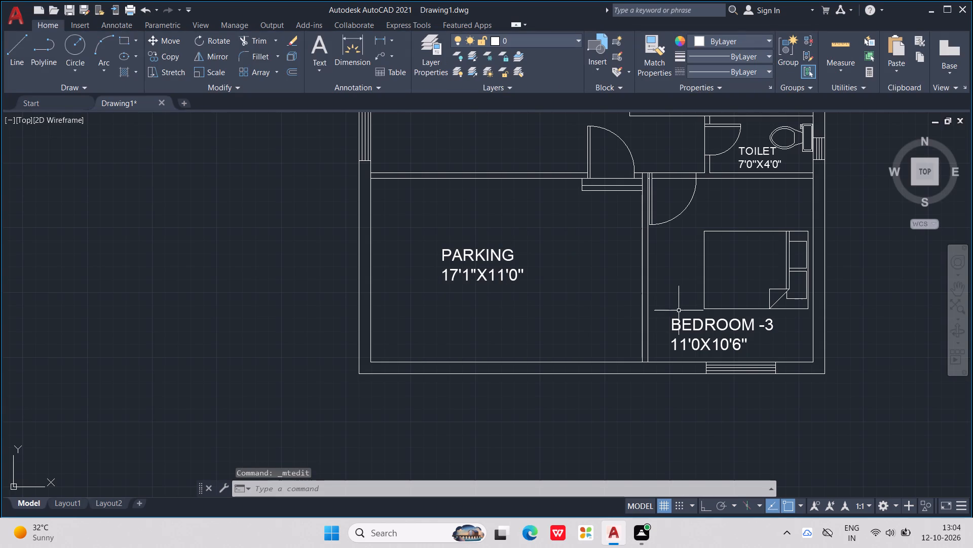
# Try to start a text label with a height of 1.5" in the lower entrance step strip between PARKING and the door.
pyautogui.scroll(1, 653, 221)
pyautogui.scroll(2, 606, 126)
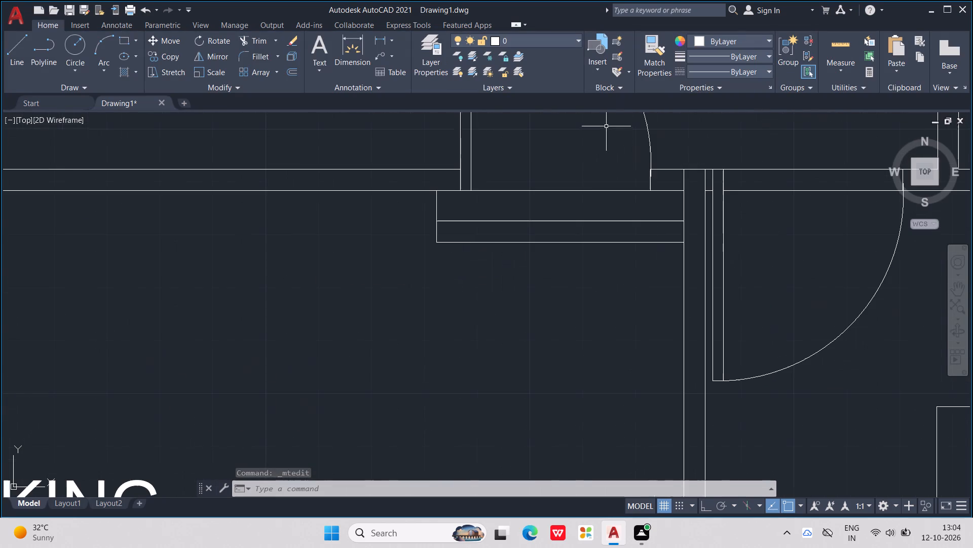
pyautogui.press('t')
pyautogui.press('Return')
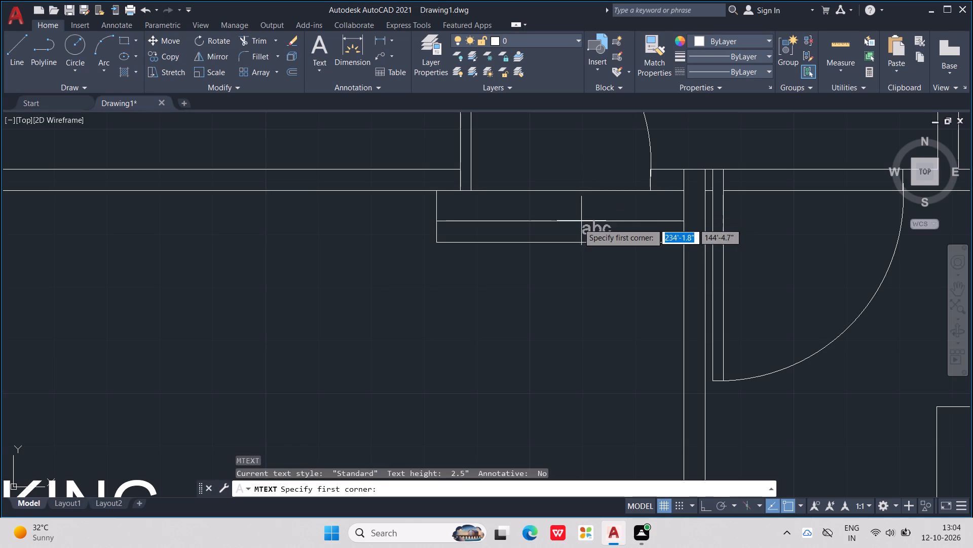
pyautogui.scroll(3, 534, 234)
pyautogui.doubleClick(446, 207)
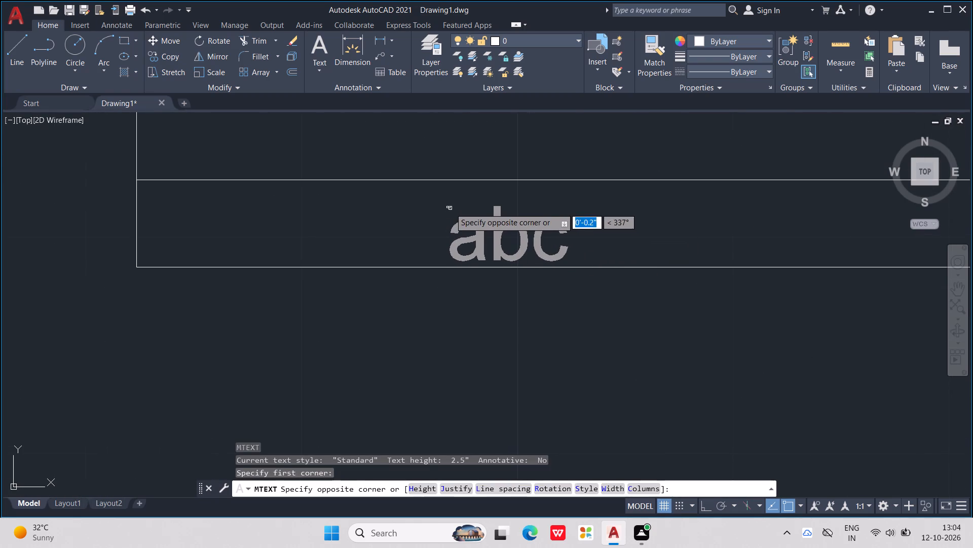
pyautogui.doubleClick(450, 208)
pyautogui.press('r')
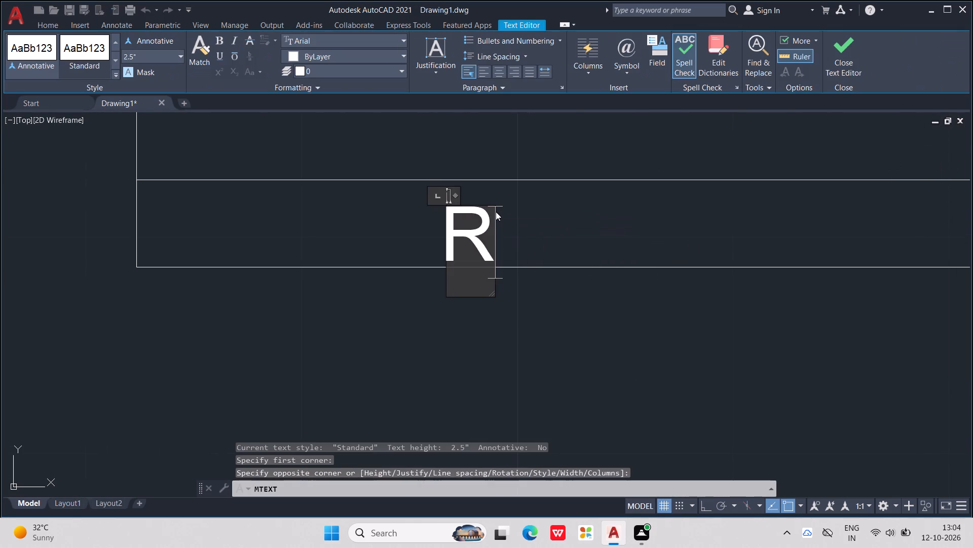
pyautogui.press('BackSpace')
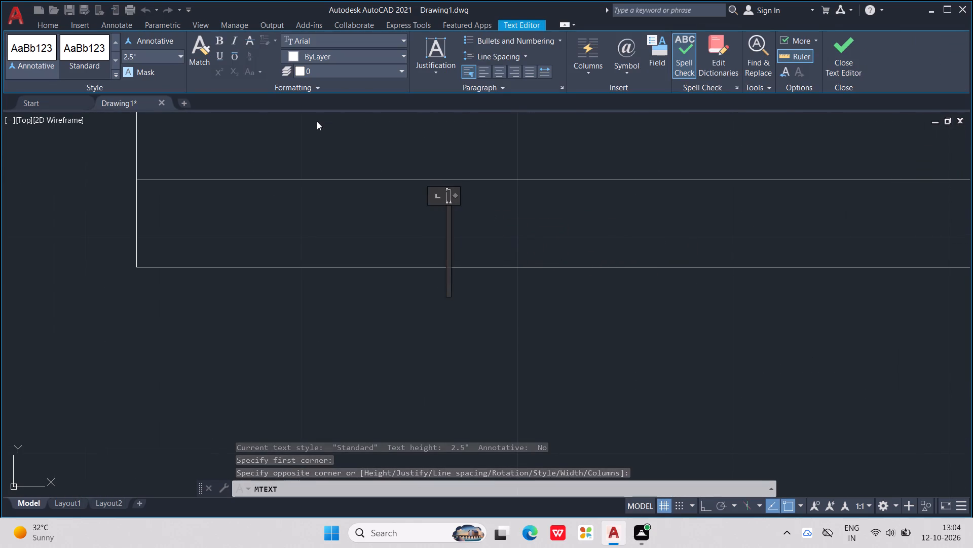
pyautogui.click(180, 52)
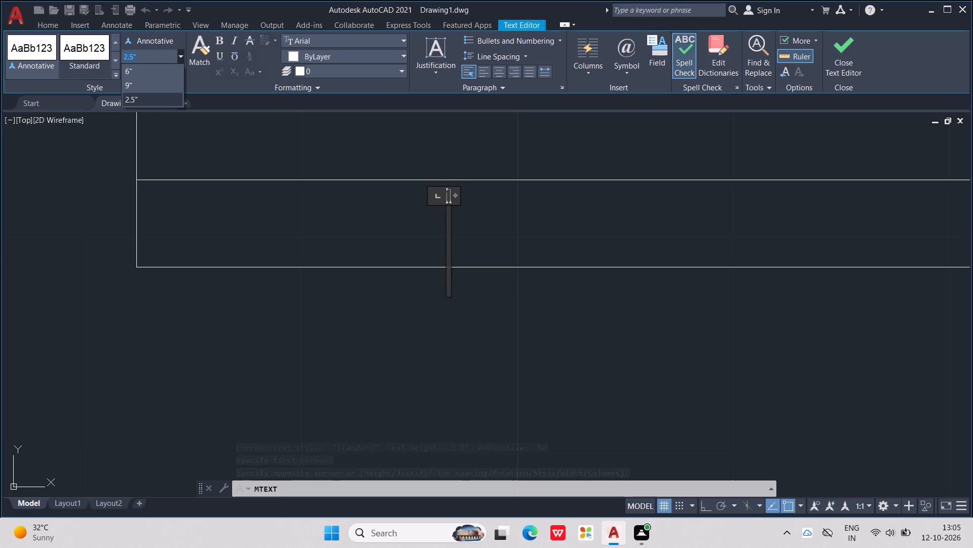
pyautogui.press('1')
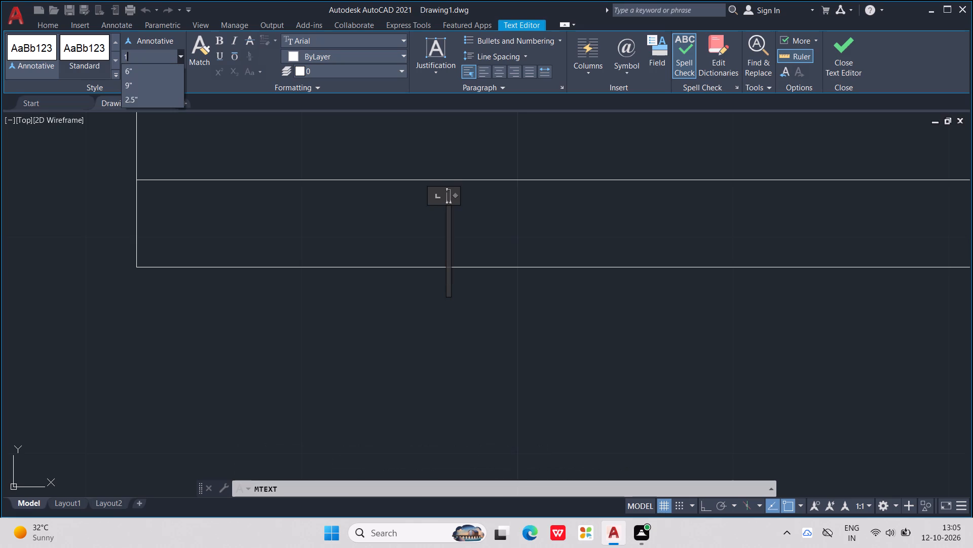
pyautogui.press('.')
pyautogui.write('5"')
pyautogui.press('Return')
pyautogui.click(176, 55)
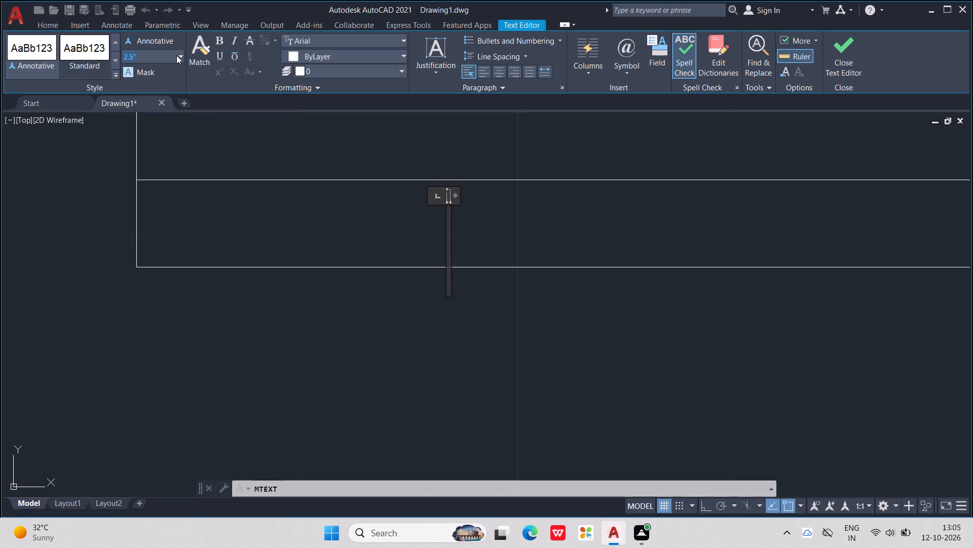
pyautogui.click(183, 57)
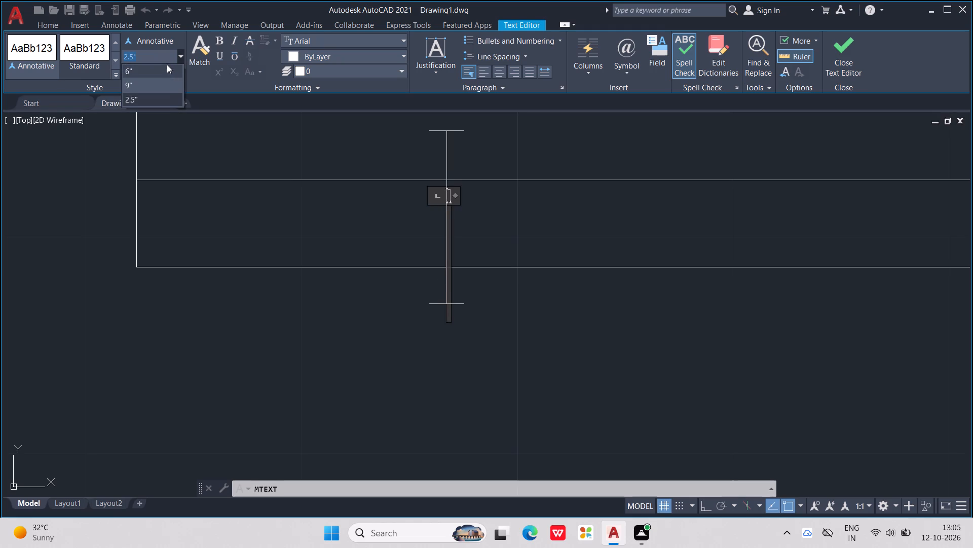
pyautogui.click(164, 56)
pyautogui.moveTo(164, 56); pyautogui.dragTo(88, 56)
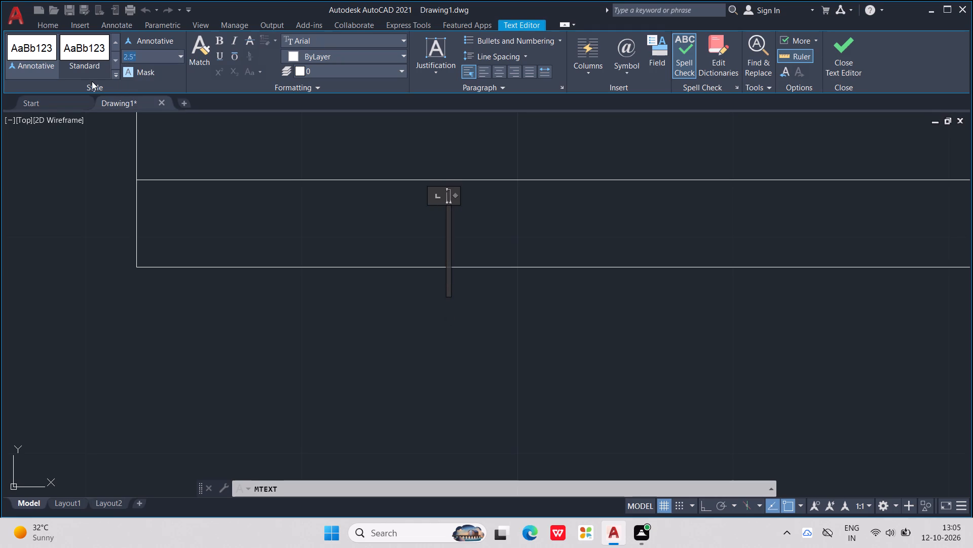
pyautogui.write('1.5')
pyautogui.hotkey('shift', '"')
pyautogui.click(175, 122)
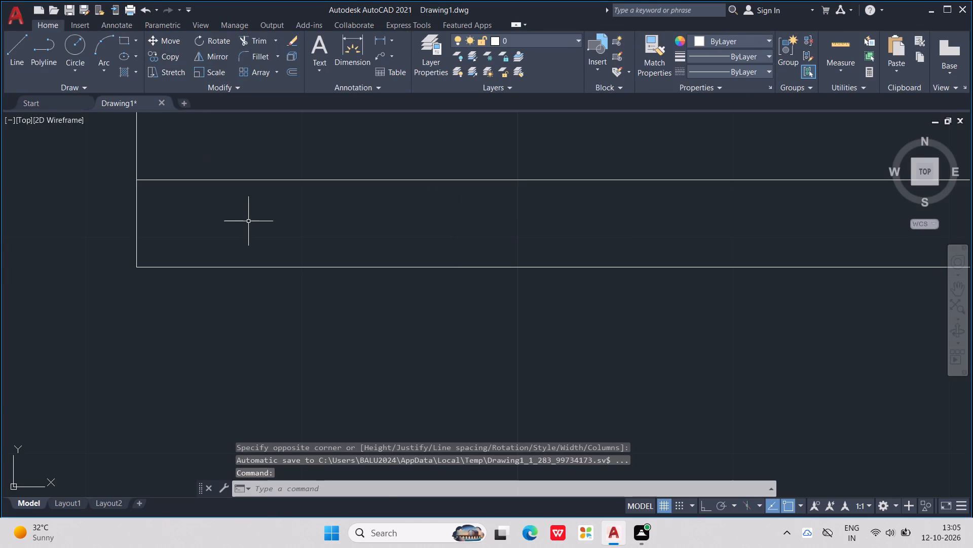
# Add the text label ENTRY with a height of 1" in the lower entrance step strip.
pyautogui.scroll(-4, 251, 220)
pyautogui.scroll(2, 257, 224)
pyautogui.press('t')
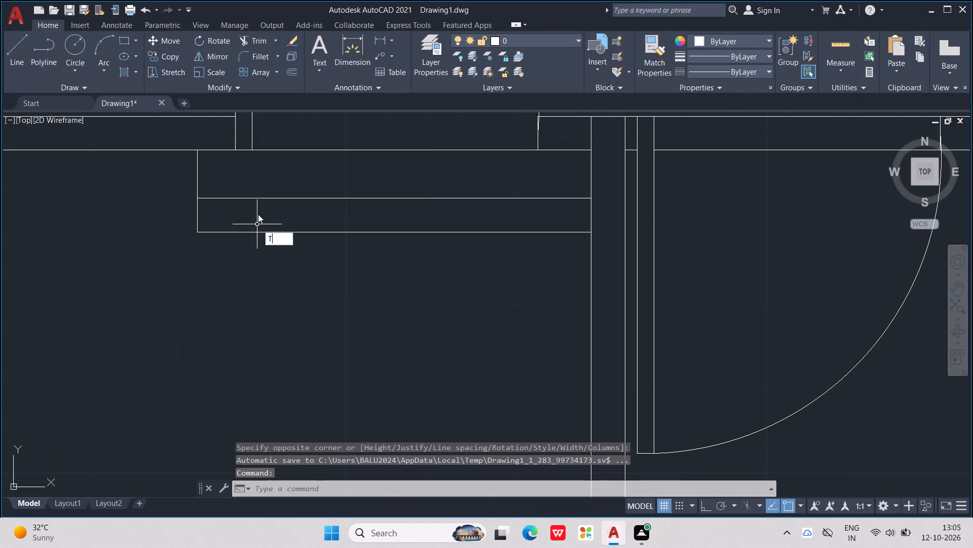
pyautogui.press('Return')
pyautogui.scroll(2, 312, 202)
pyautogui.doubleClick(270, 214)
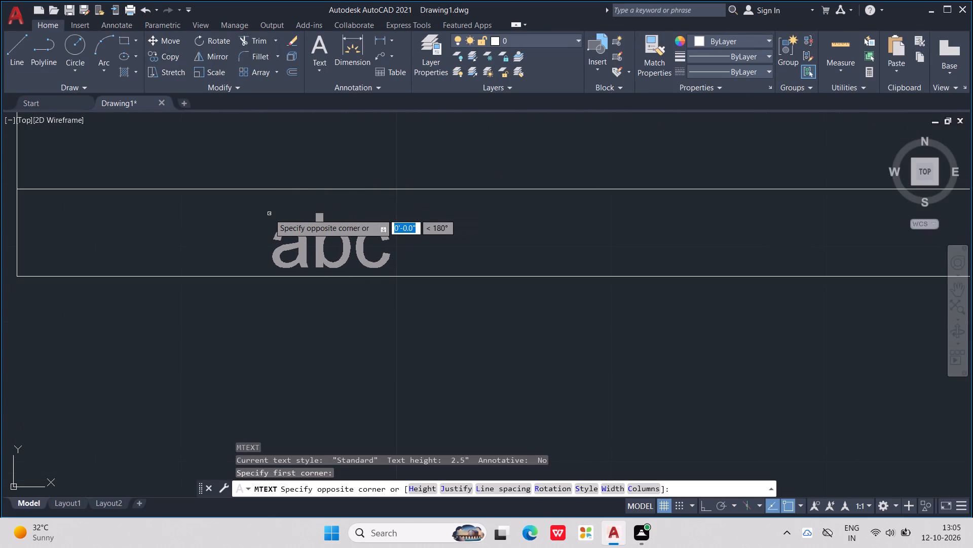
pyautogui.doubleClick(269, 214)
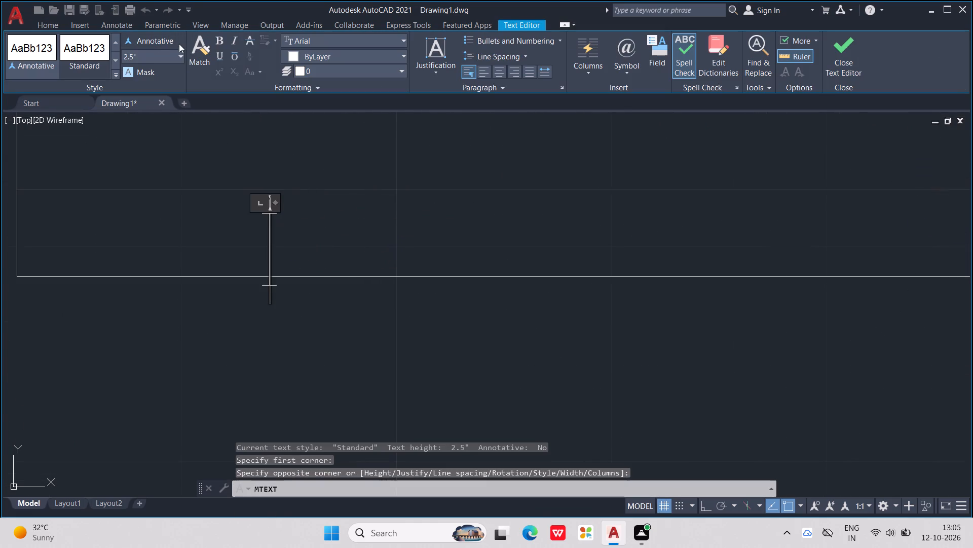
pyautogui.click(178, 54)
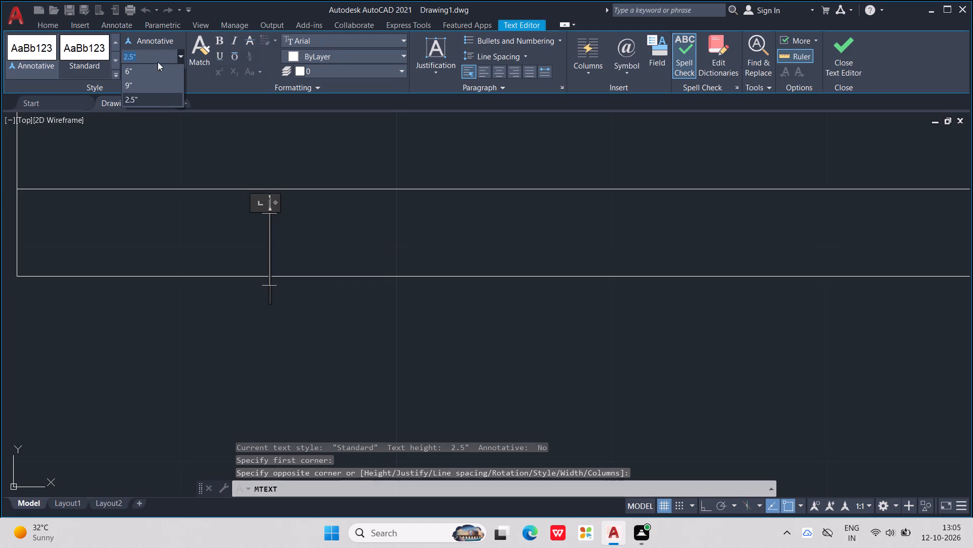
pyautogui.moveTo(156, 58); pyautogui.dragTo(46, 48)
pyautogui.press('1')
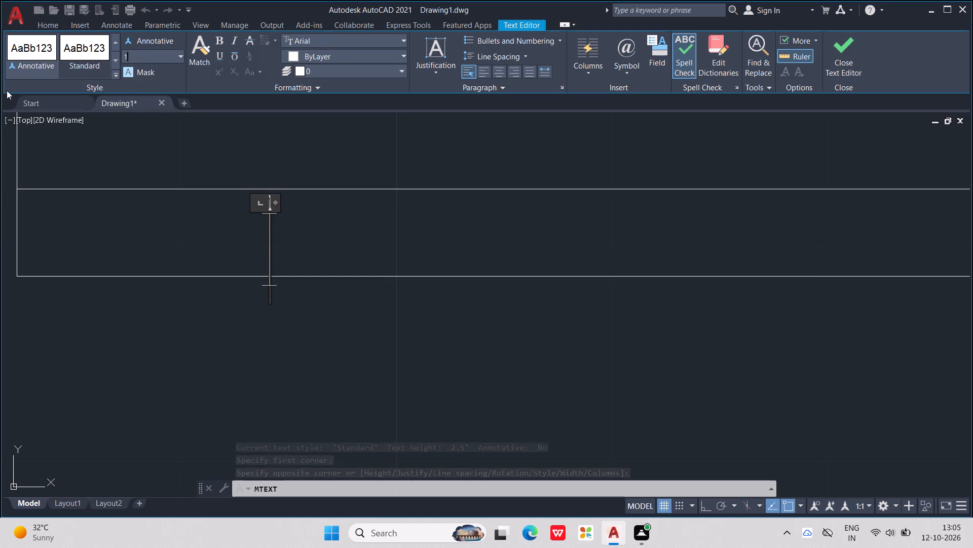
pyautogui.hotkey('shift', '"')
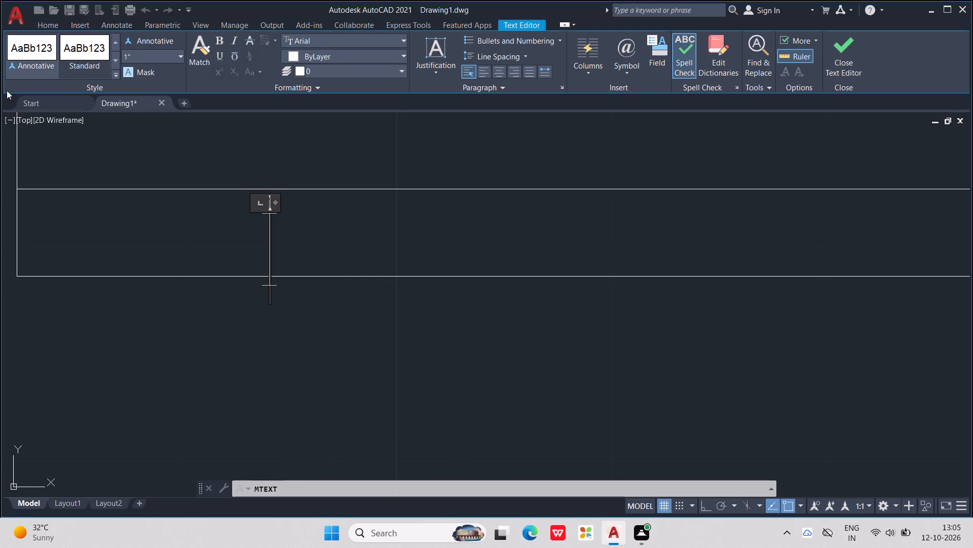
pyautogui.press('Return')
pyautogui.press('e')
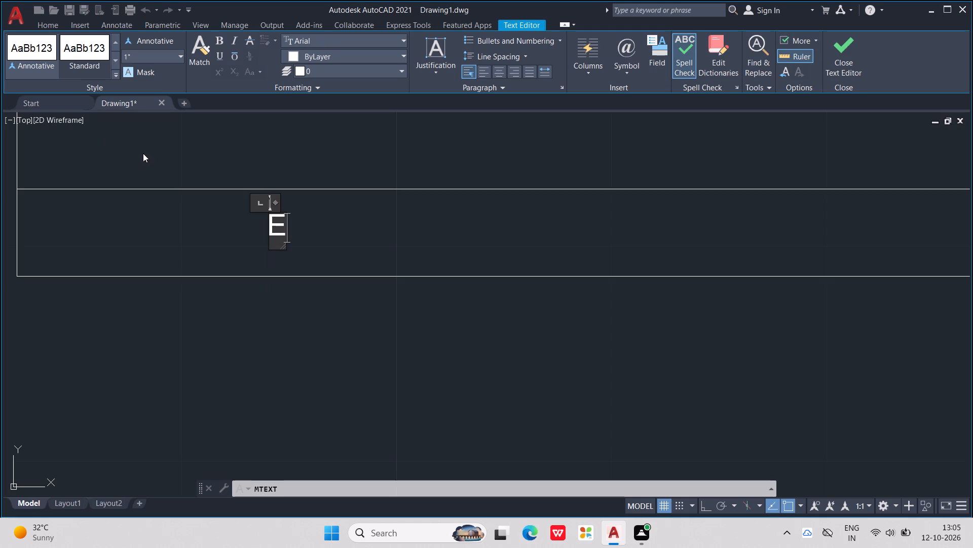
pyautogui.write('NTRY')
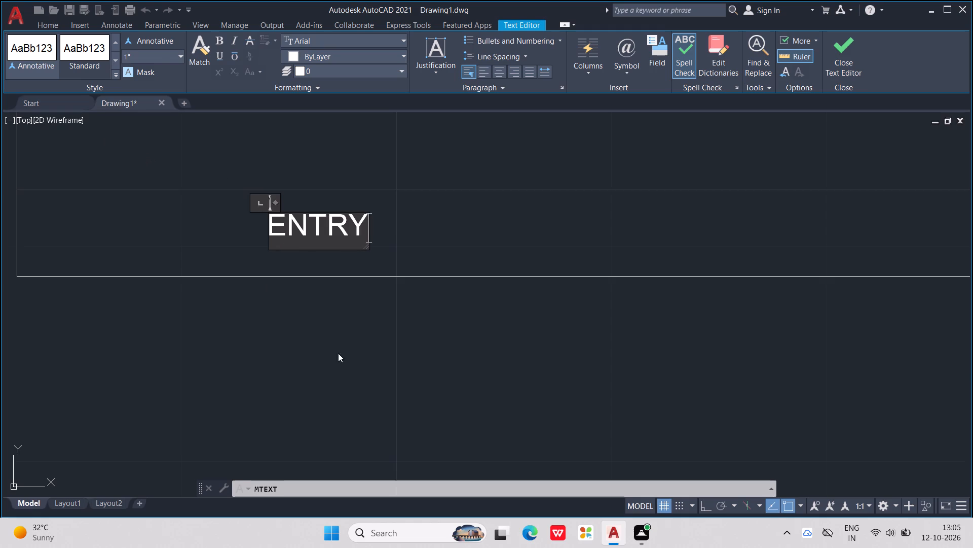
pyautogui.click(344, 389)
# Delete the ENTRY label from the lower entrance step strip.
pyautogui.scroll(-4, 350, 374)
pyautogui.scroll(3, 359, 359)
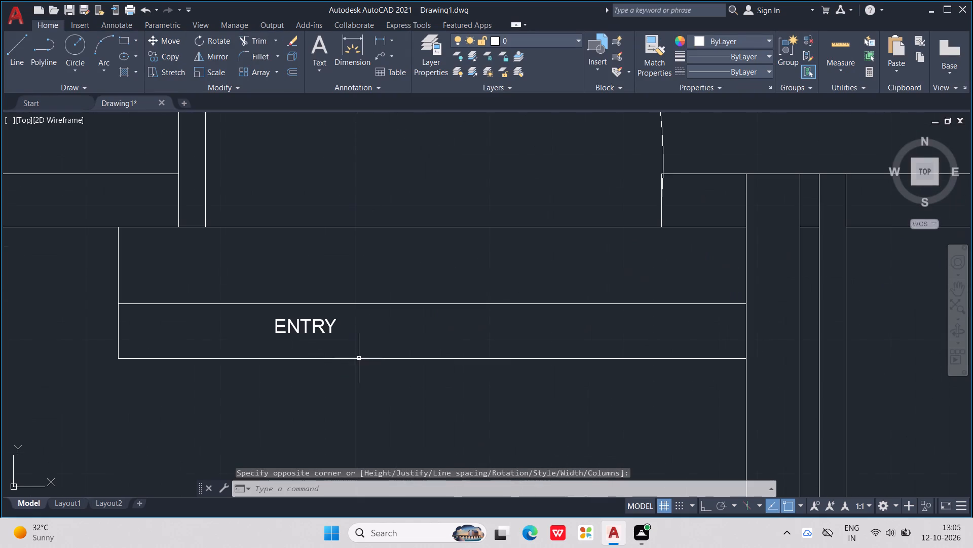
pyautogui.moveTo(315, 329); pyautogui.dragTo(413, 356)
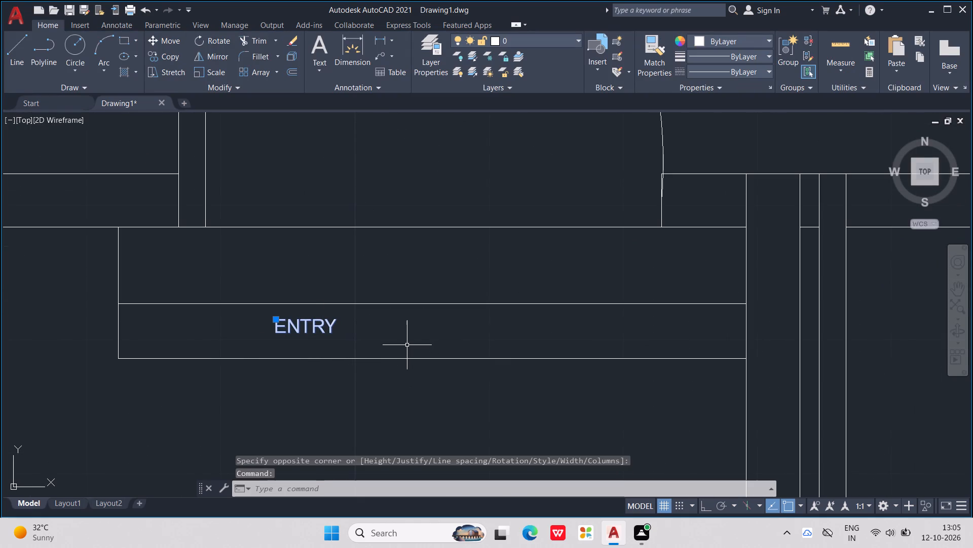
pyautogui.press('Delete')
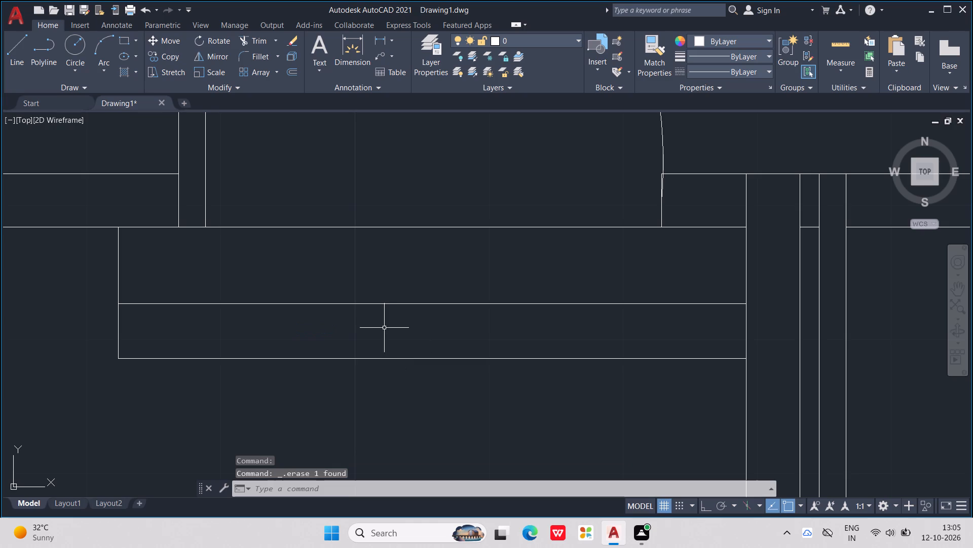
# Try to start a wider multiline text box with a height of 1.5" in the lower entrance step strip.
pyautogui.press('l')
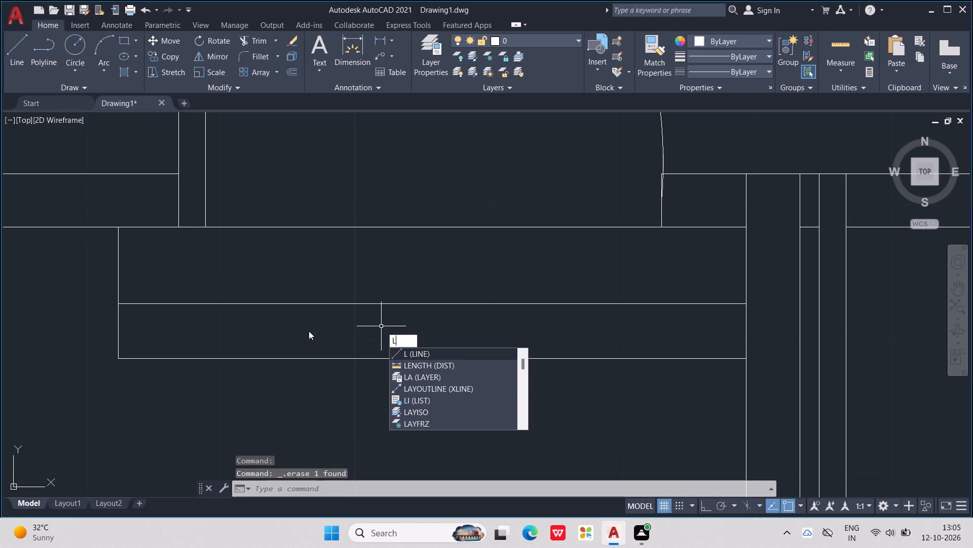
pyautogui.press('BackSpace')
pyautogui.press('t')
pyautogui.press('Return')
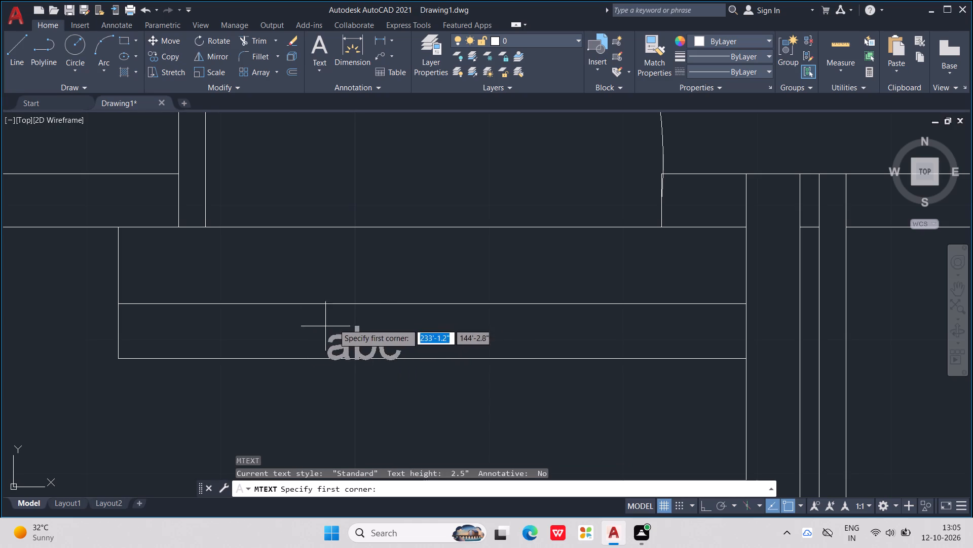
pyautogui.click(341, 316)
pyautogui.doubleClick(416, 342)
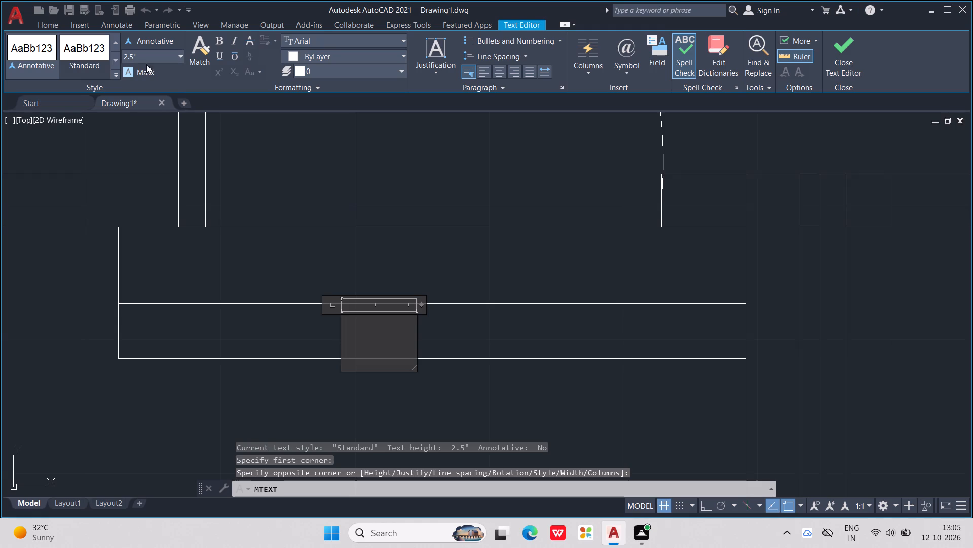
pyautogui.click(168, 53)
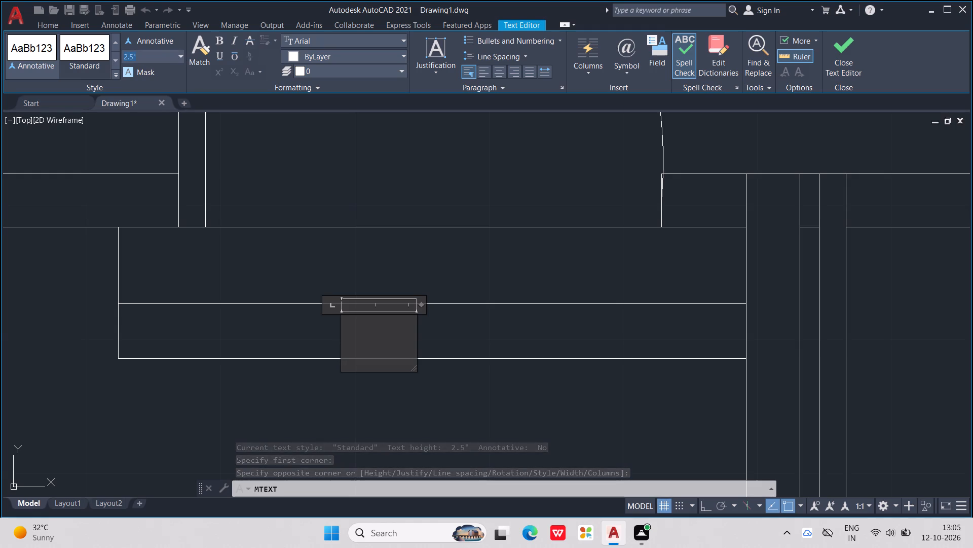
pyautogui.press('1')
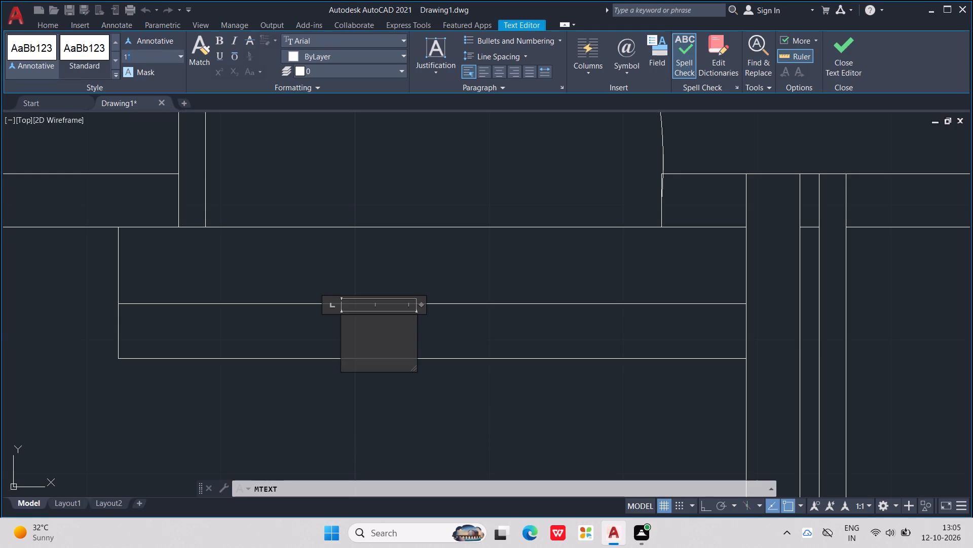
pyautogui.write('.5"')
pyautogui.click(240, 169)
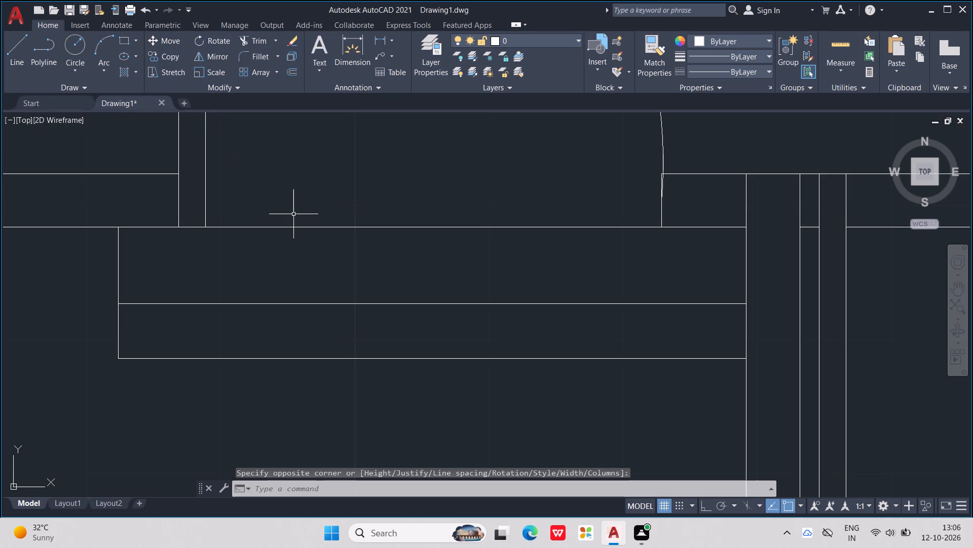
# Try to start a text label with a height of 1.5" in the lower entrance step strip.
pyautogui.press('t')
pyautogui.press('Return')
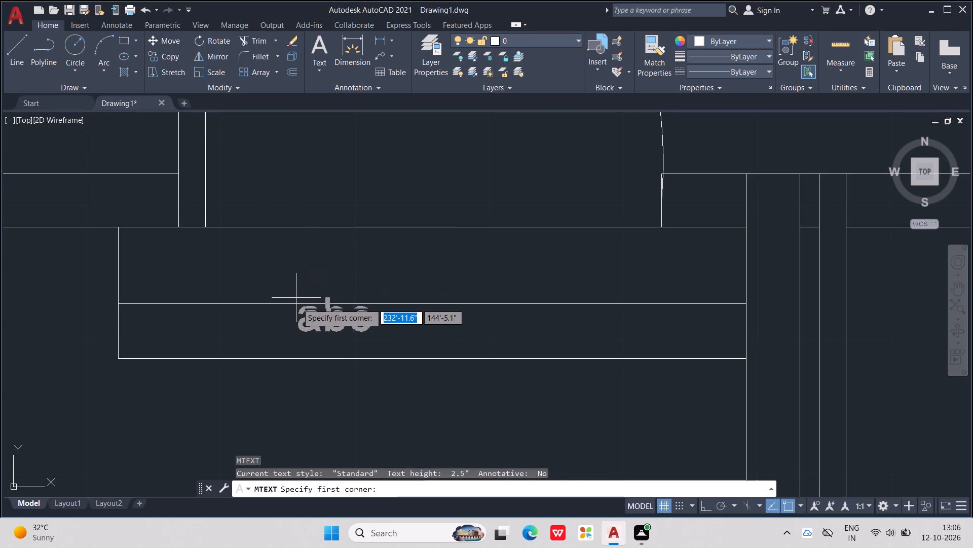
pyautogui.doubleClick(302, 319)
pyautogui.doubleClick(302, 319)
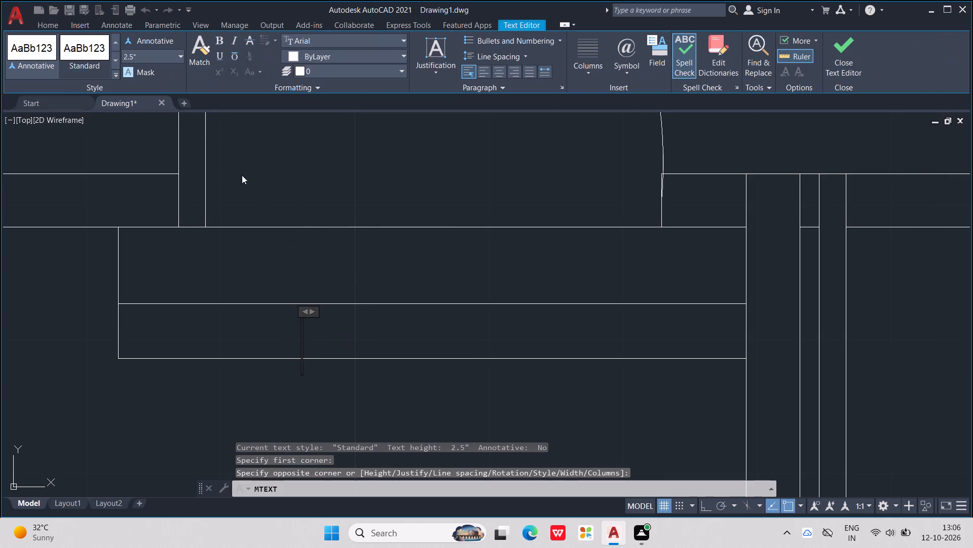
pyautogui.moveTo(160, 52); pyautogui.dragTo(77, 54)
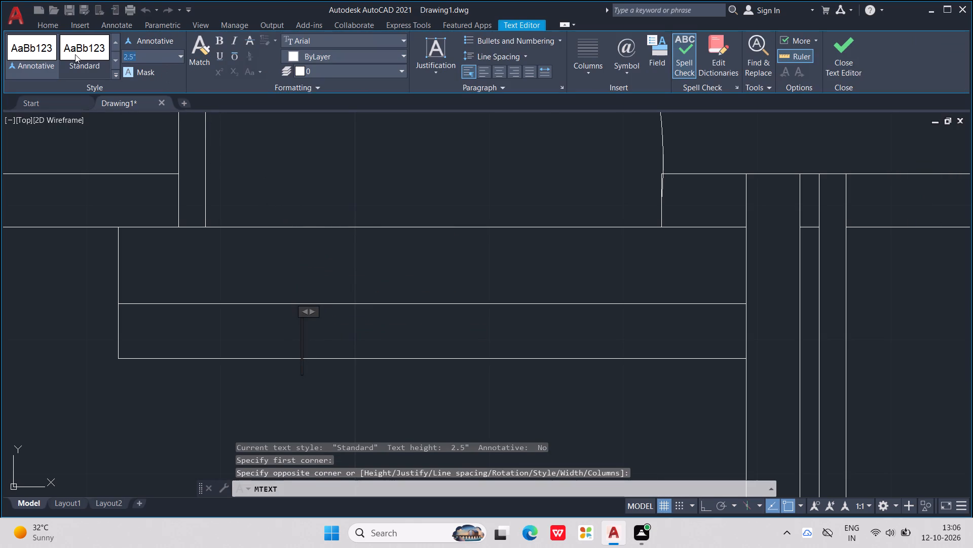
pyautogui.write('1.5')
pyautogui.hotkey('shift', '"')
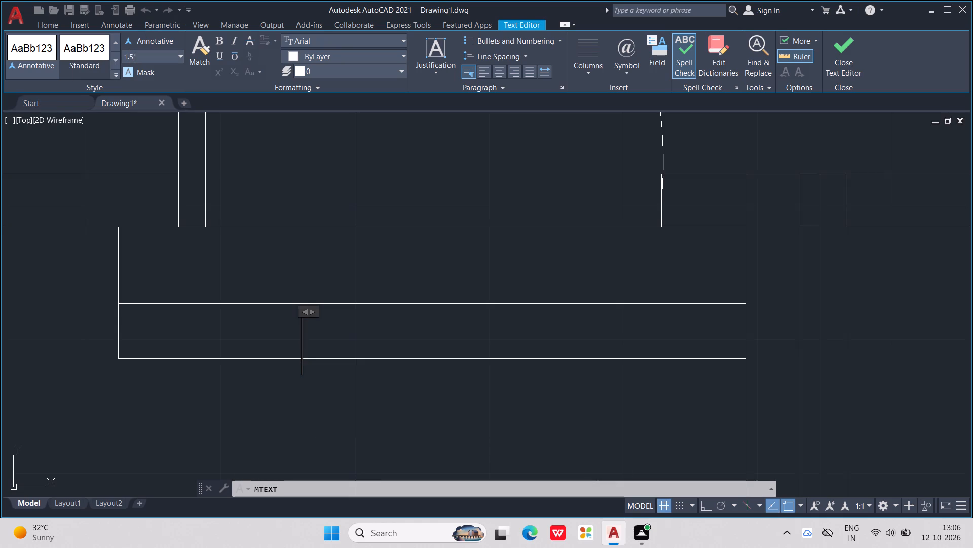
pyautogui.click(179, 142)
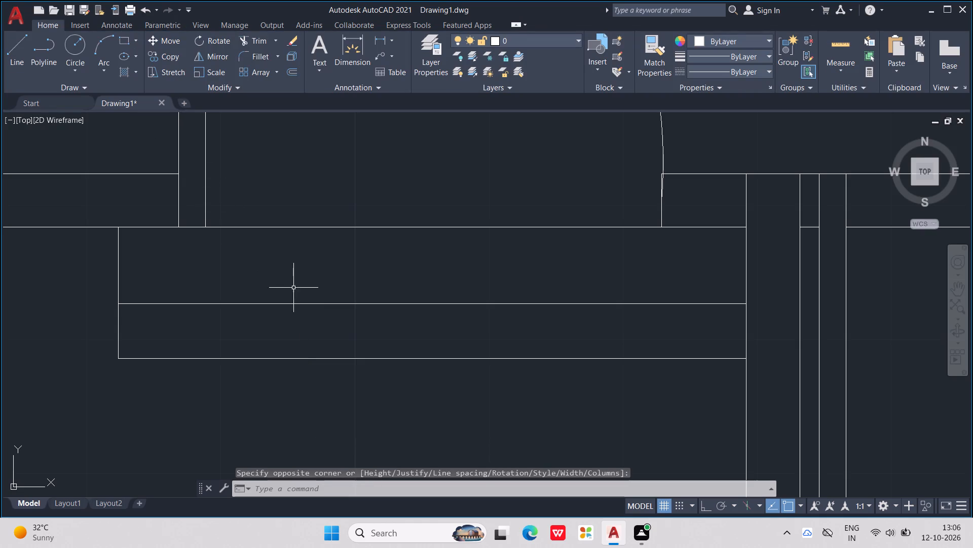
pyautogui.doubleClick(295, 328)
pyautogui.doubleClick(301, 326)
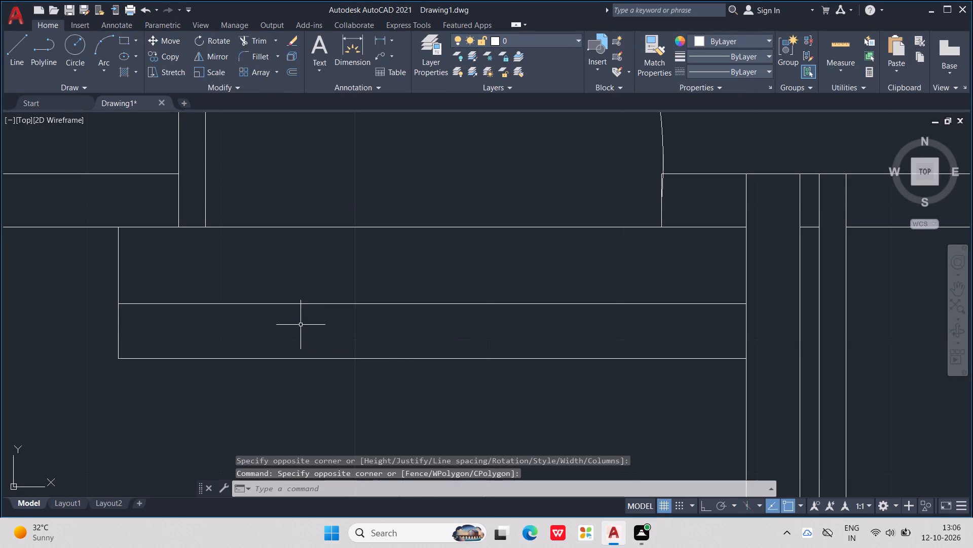
# Add the text label ENTRY with a height of 2.5" in the lower entrance step strip.
pyautogui.scroll(-5, 301, 322)
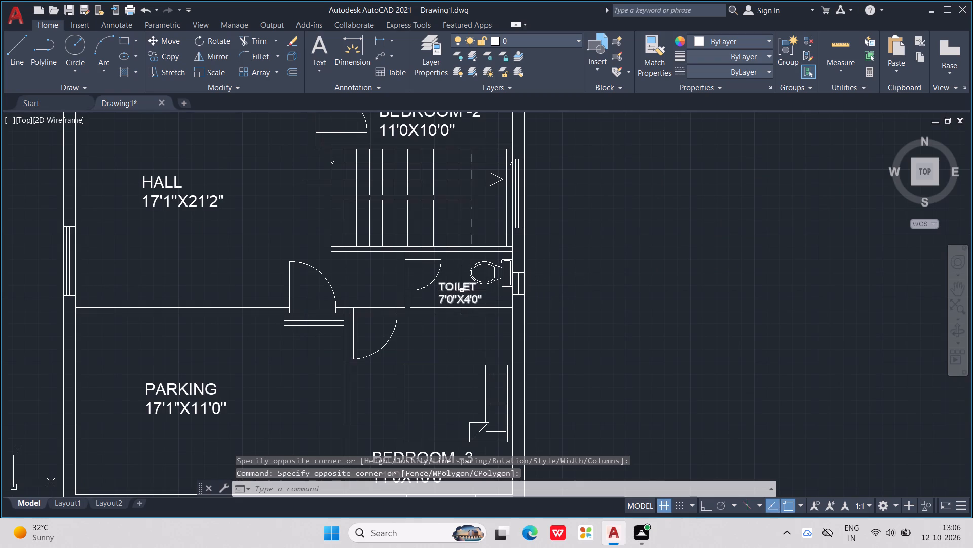
pyautogui.scroll(4, 301, 339)
pyautogui.doubleClick(303, 236)
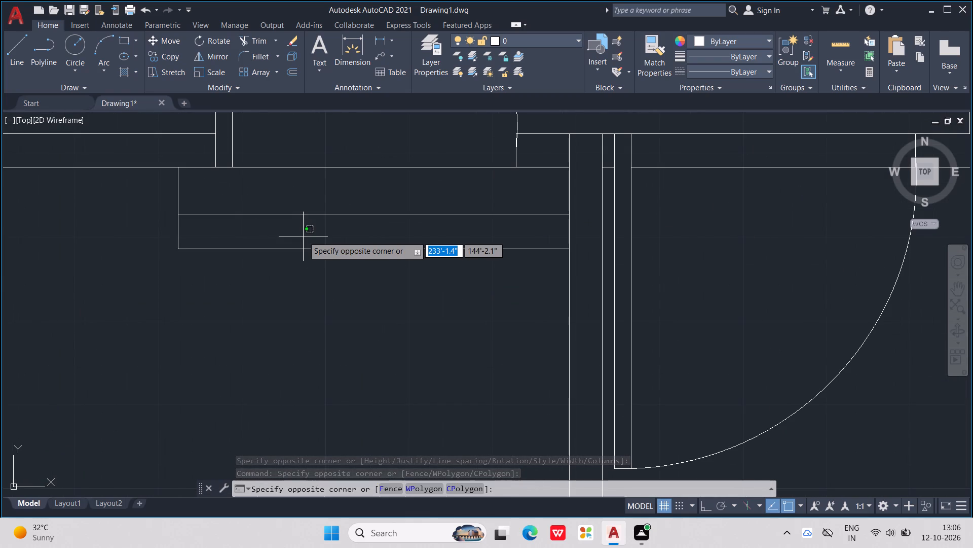
pyautogui.press('t')
pyautogui.press('Return')
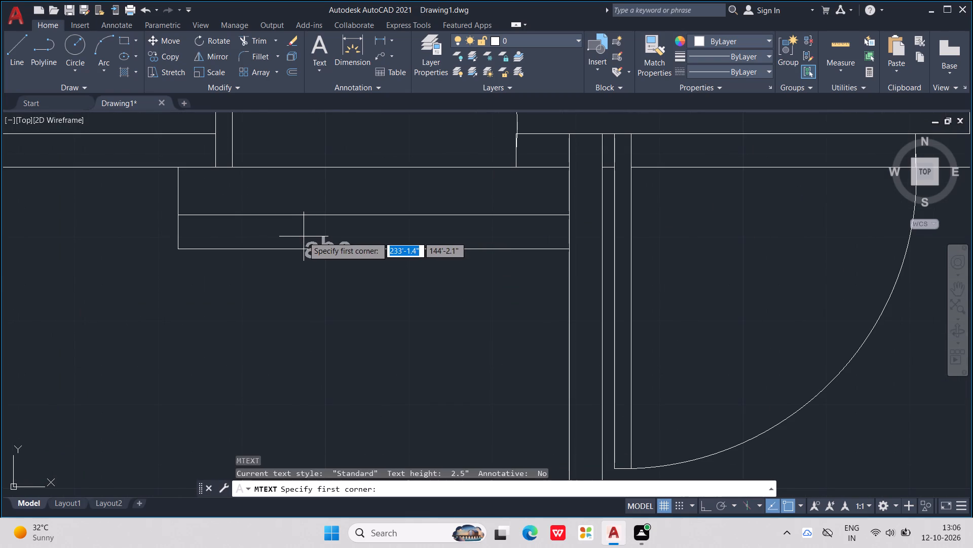
pyautogui.doubleClick(301, 231)
pyautogui.doubleClick(292, 225)
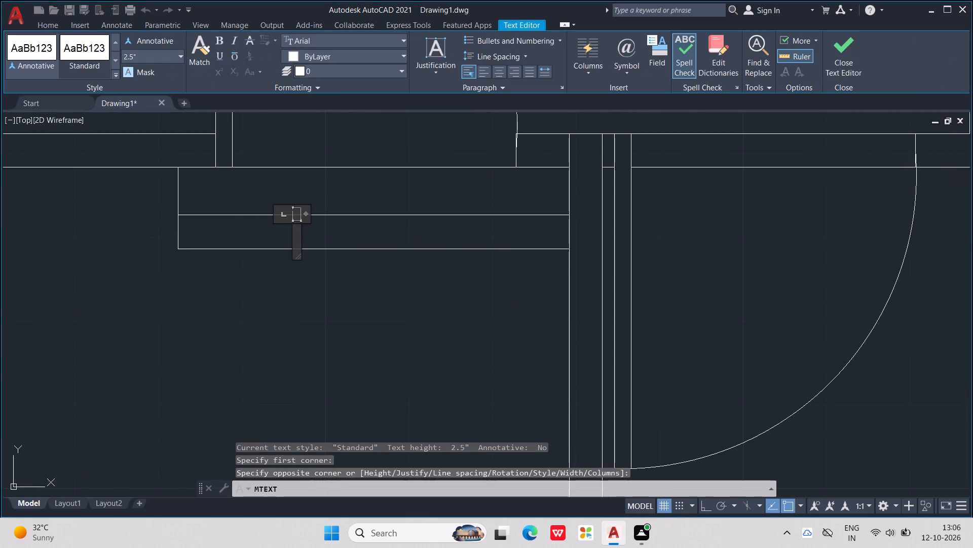
pyautogui.write('ENTRY')
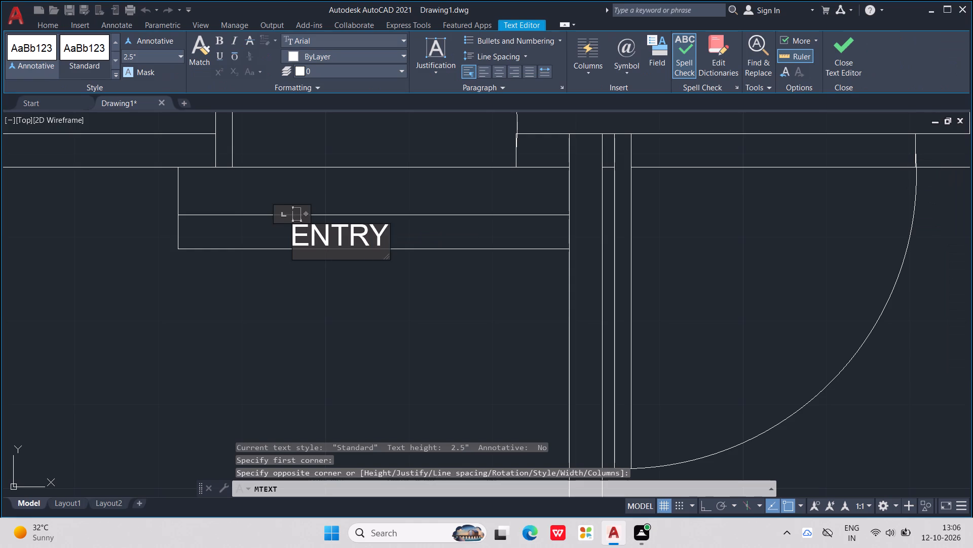
pyautogui.doubleClick(317, 304)
# Move the ENTRY label slightly so it sits between the two lines of the lower step strip.
pyautogui.click(328, 231)
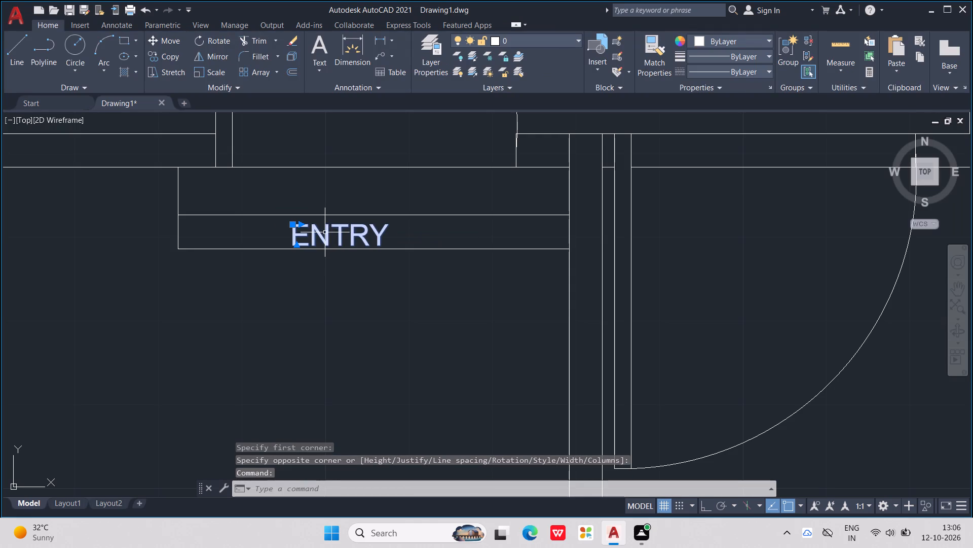
pyautogui.moveTo(329, 237); pyautogui.dragTo(338, 233)
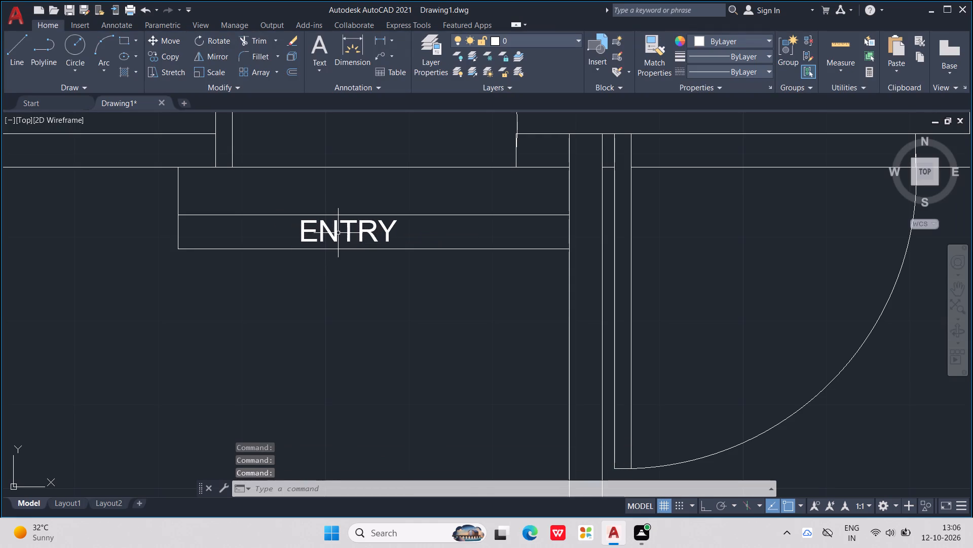
pyautogui.press('Escape')
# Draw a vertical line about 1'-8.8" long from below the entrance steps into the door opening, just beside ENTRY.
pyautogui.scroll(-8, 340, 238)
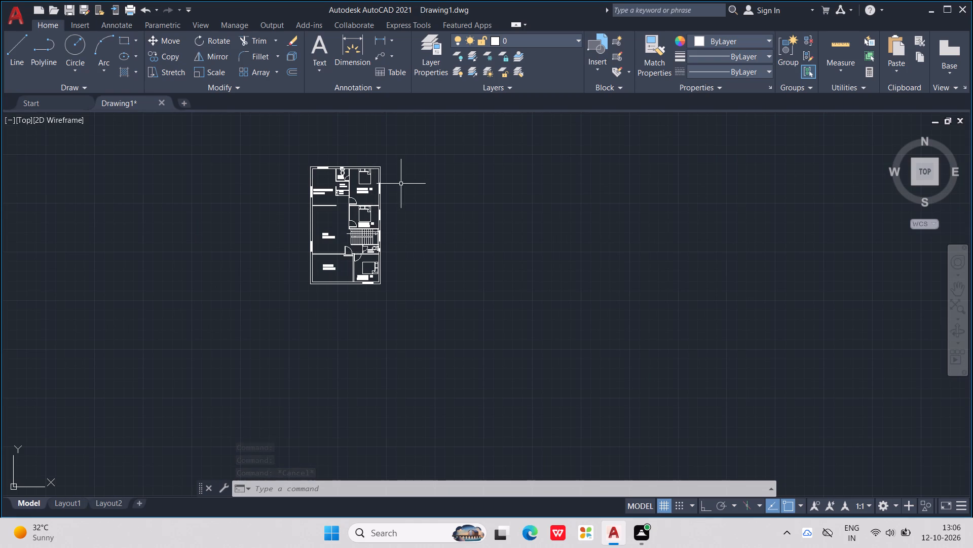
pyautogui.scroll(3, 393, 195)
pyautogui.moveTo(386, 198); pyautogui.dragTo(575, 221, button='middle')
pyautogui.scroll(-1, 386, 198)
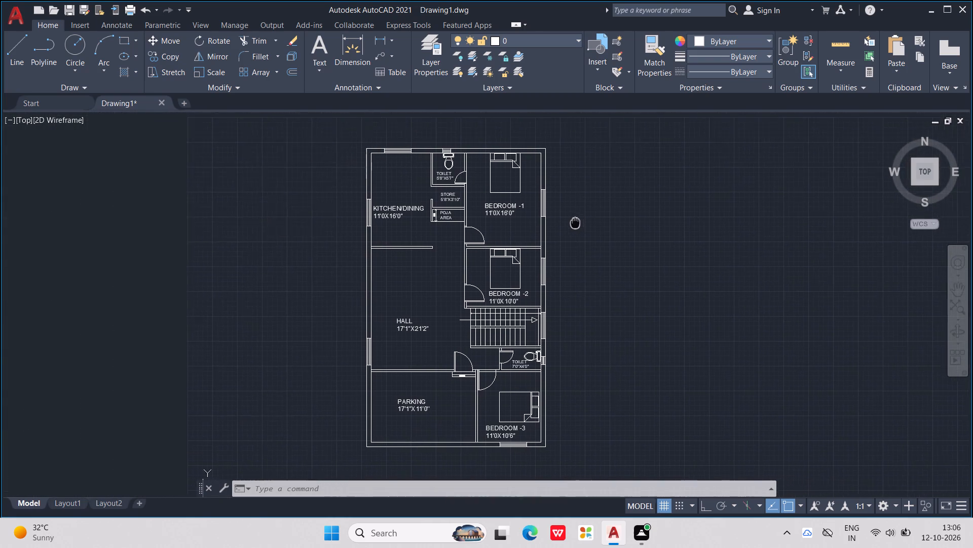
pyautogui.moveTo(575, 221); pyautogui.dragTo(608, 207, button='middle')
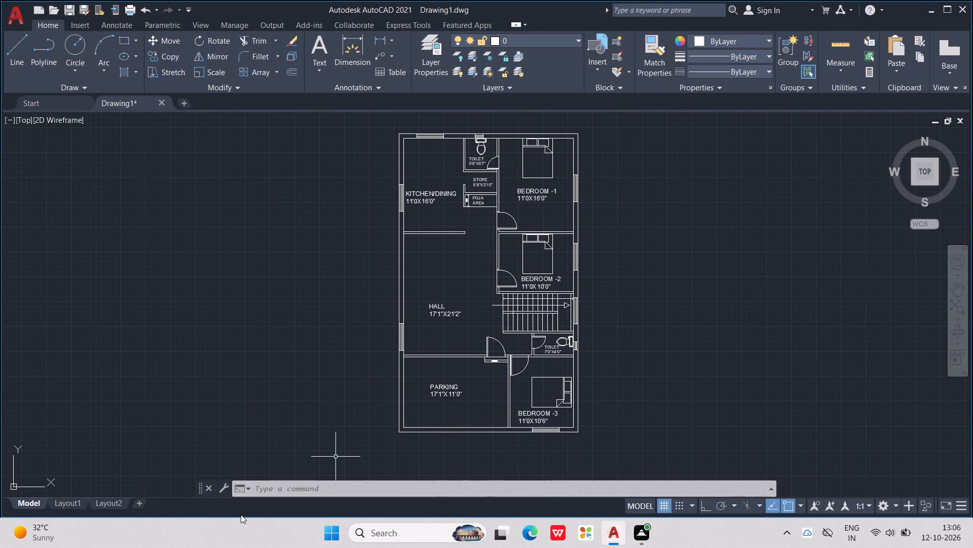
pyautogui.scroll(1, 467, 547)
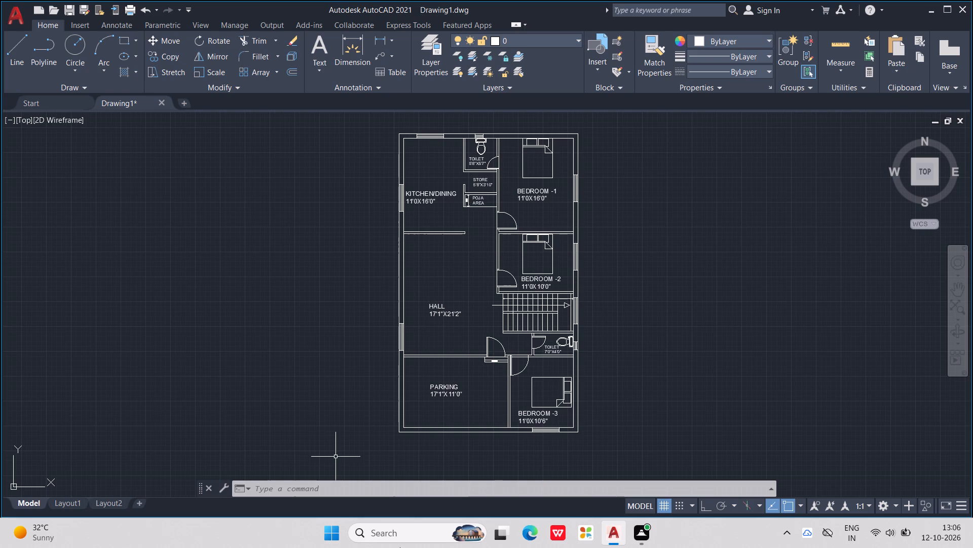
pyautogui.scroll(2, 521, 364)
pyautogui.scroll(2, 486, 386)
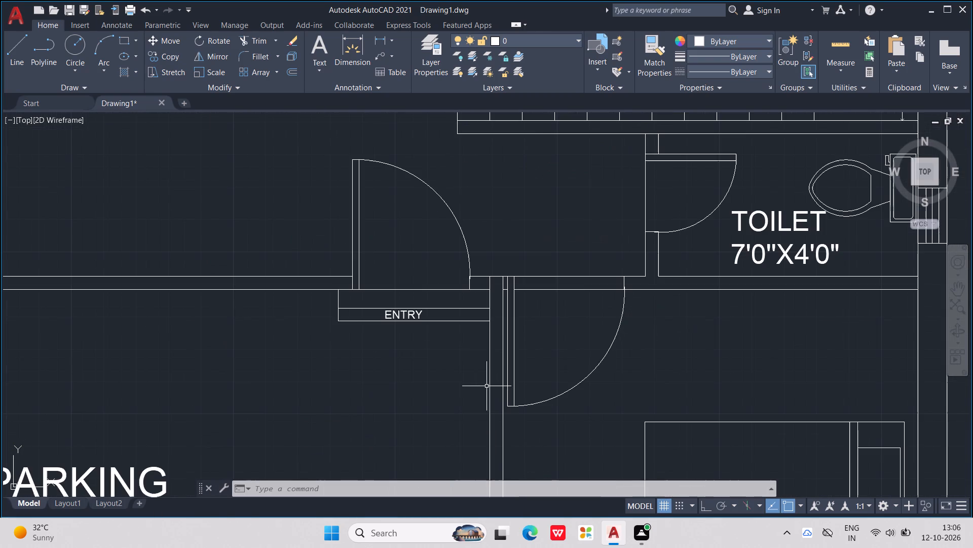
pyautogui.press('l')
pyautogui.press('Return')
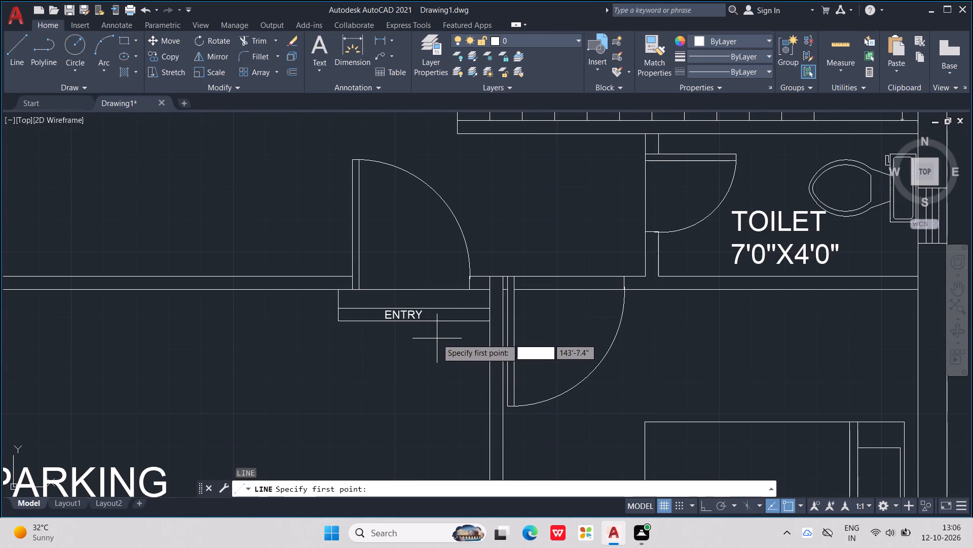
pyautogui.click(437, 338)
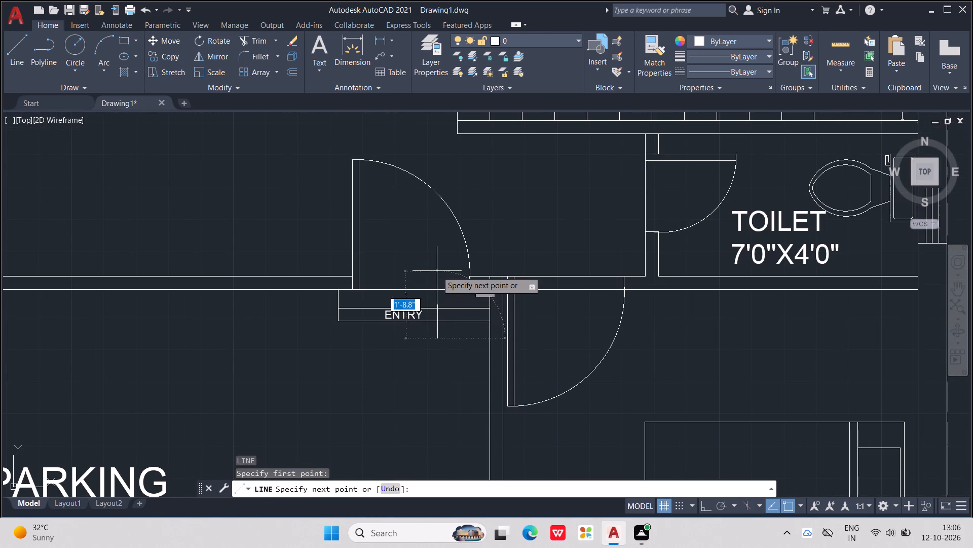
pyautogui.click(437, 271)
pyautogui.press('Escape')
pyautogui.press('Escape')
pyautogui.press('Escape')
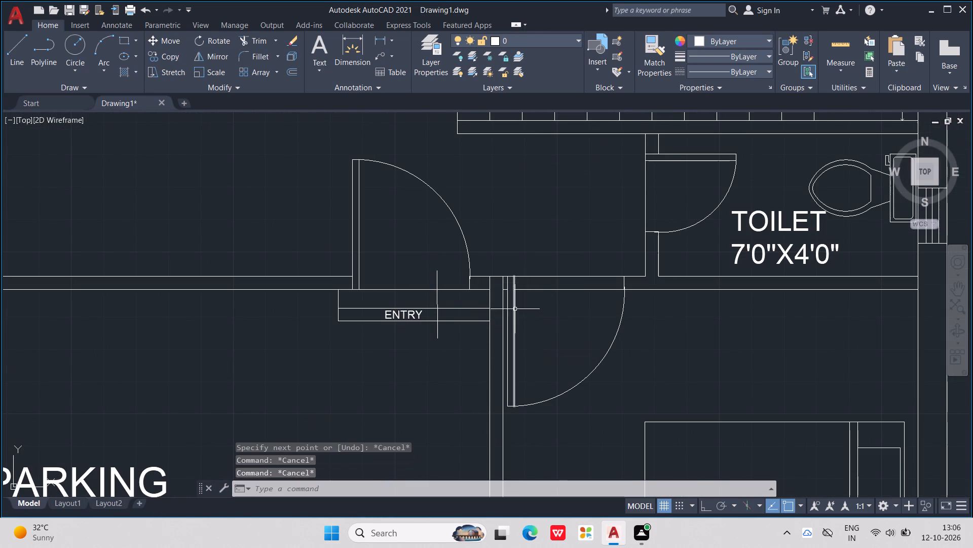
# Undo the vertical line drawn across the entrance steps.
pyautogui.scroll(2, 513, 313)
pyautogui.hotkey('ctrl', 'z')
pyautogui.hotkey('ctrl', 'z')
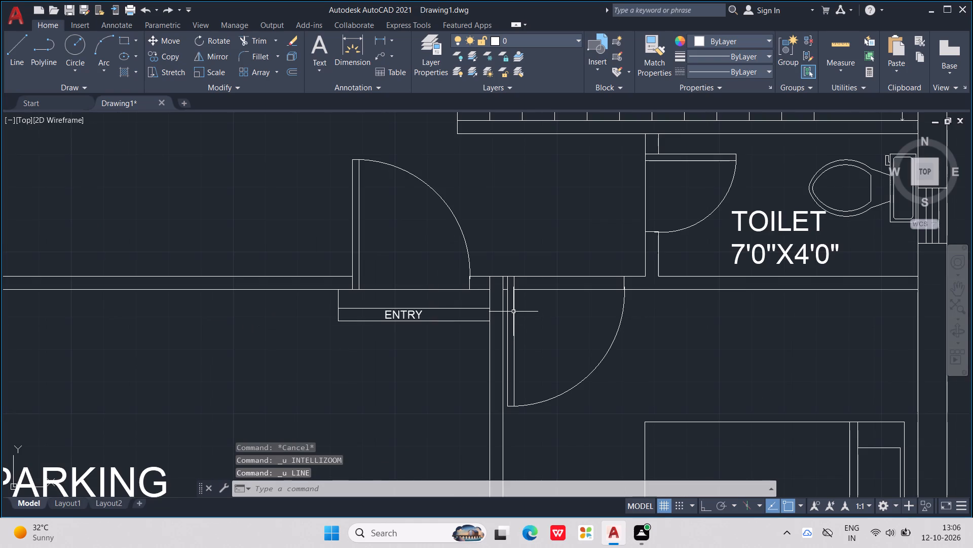
# With Ortho on, draw a vertical line from below the entrance steps into the door opening, just beside ENTRY.
pyautogui.press('l')
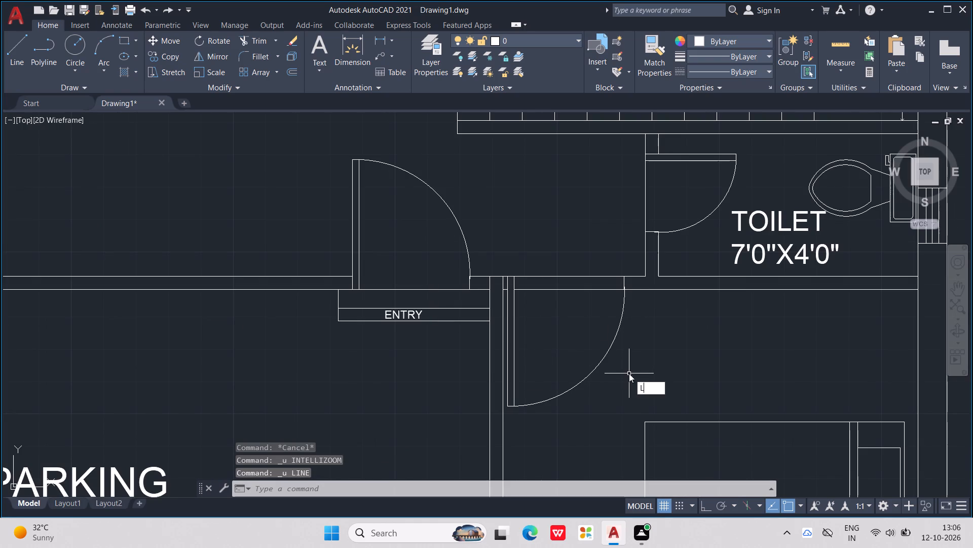
pyautogui.press('Return')
pyautogui.press('F8')
pyautogui.click(455, 350)
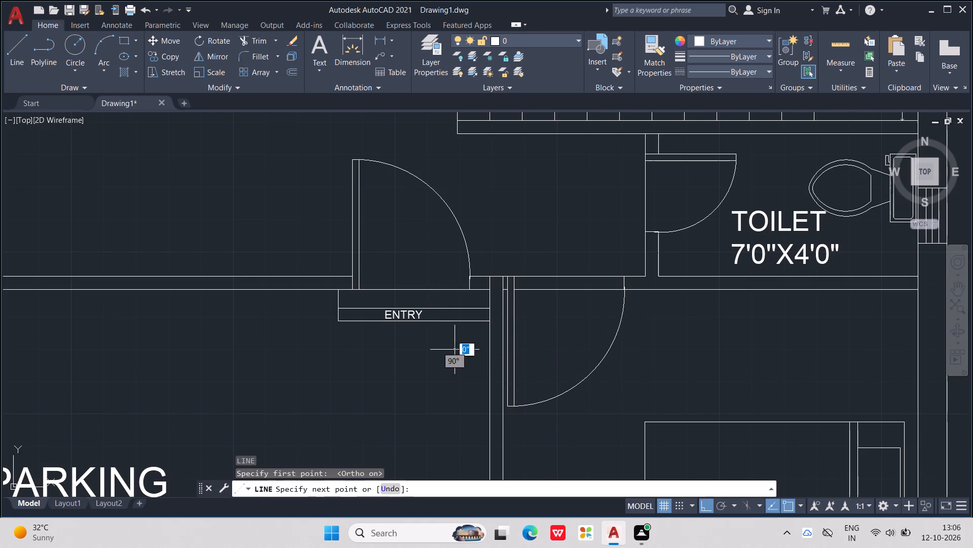
pyautogui.press('Escape')
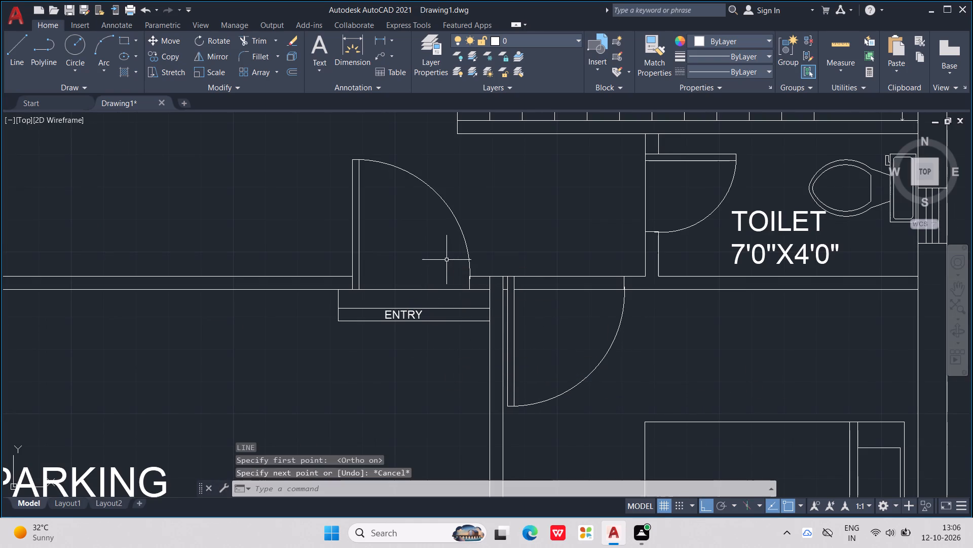
pyautogui.press('l')
pyautogui.press('Return')
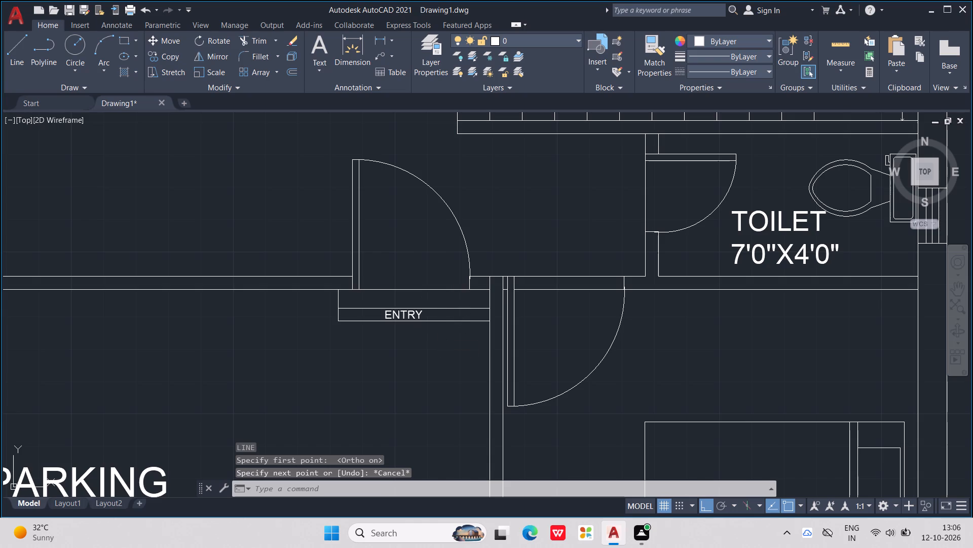
pyautogui.click(438, 332)
pyautogui.click(432, 251)
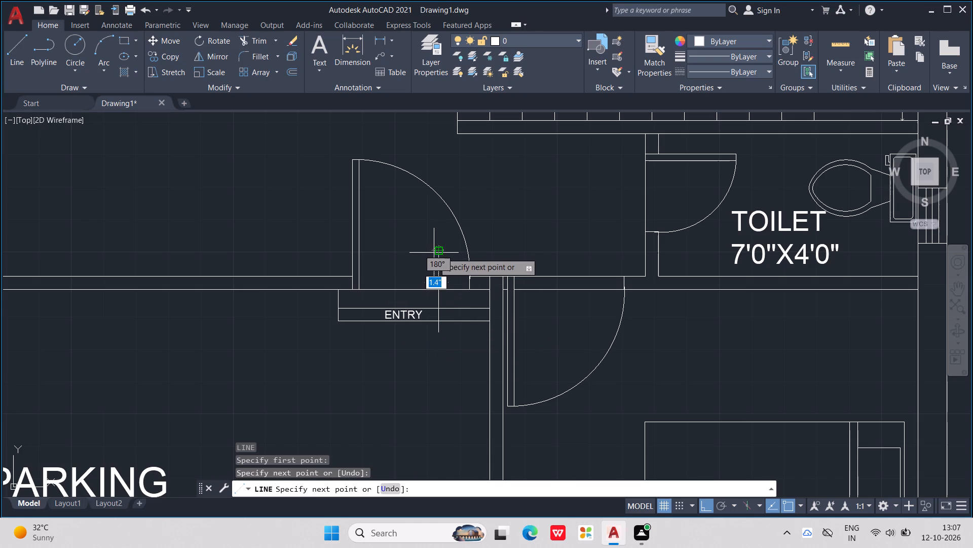
pyautogui.press('Escape')
pyautogui.press('Escape')
pyautogui.press('Escape')
# With Ortho off, draw an open arrowhead at the line's upper end from two diagonal strokes about 3" long.
pyautogui.press('l')
pyautogui.press('Return')
pyautogui.scroll(2, 436, 256)
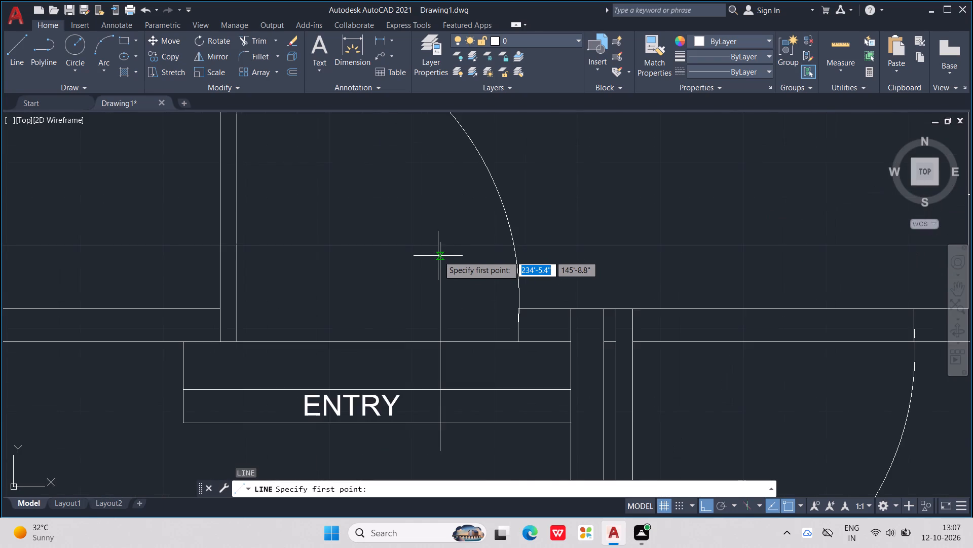
pyautogui.scroll(3, 439, 252)
pyautogui.click(440, 207)
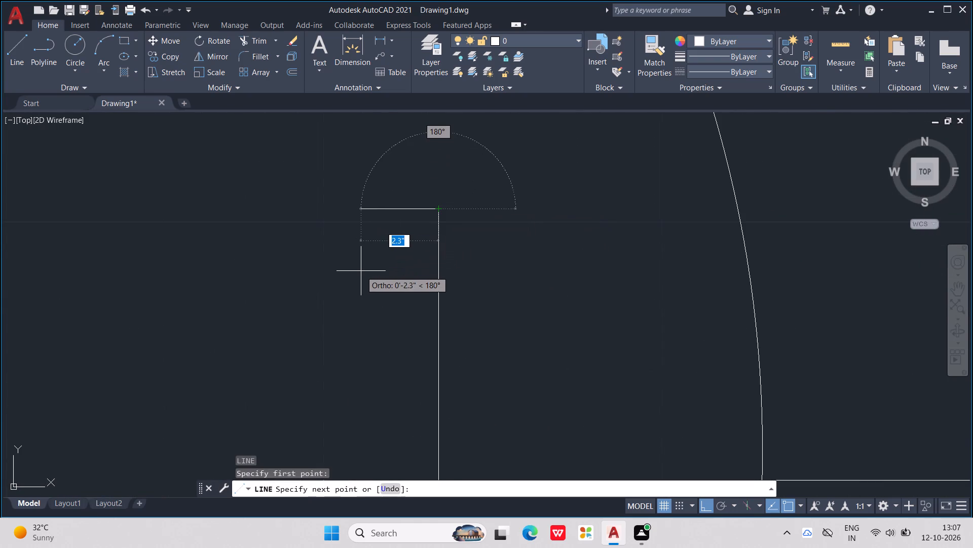
pyautogui.press('F8')
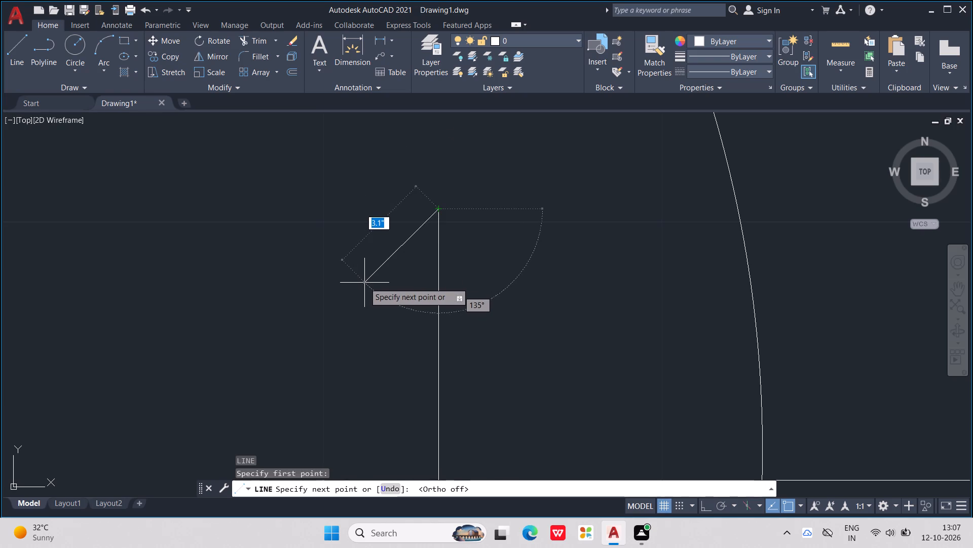
pyautogui.click(364, 282)
pyautogui.click(437, 211)
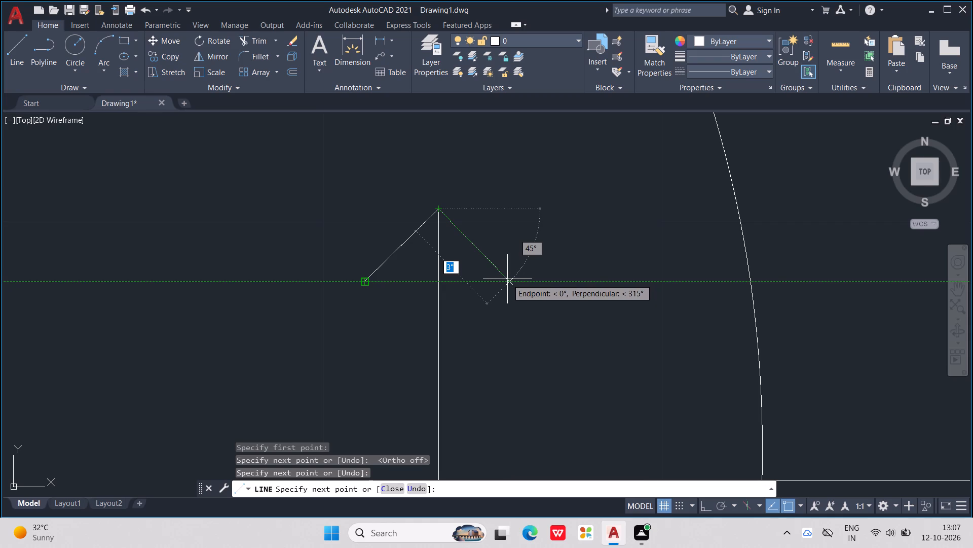
pyautogui.click(511, 279)
pyautogui.scroll(-2, 511, 279)
pyautogui.press('Escape')
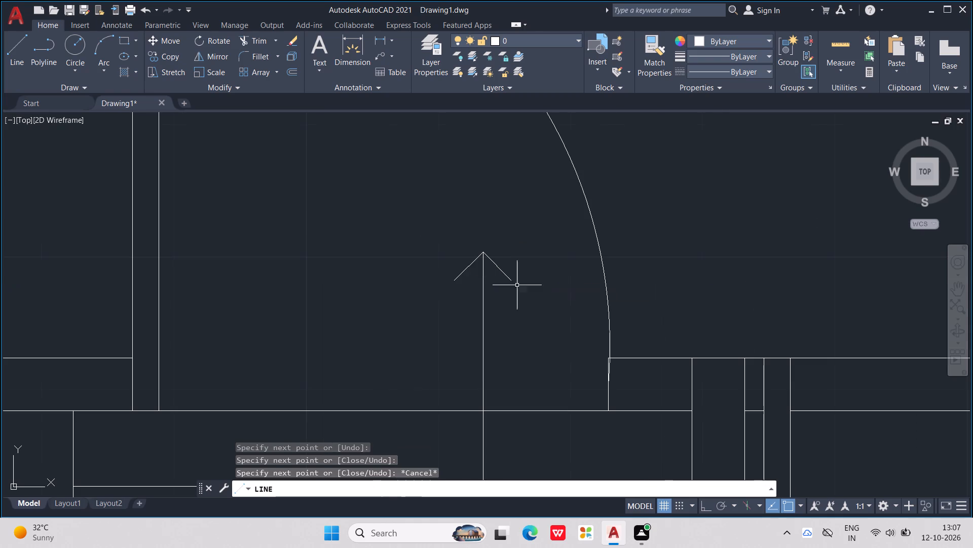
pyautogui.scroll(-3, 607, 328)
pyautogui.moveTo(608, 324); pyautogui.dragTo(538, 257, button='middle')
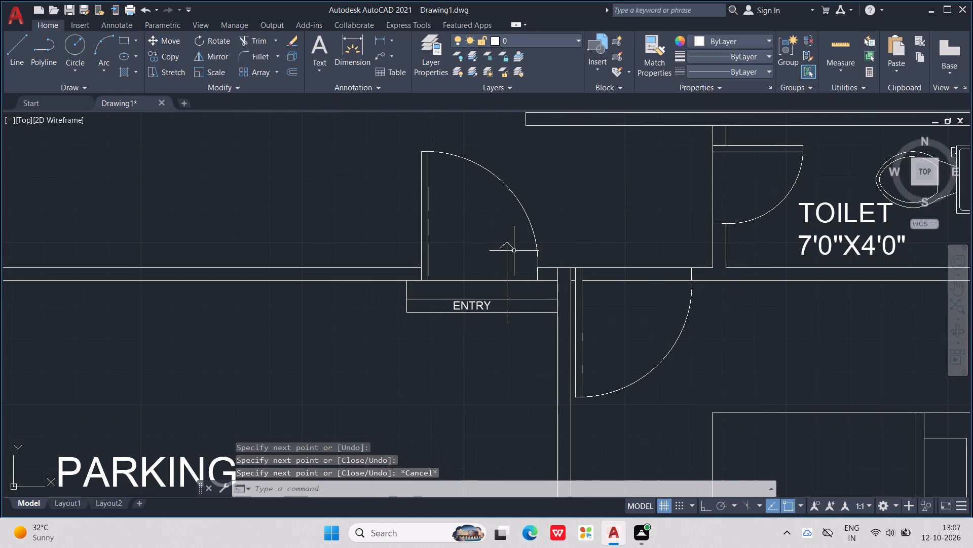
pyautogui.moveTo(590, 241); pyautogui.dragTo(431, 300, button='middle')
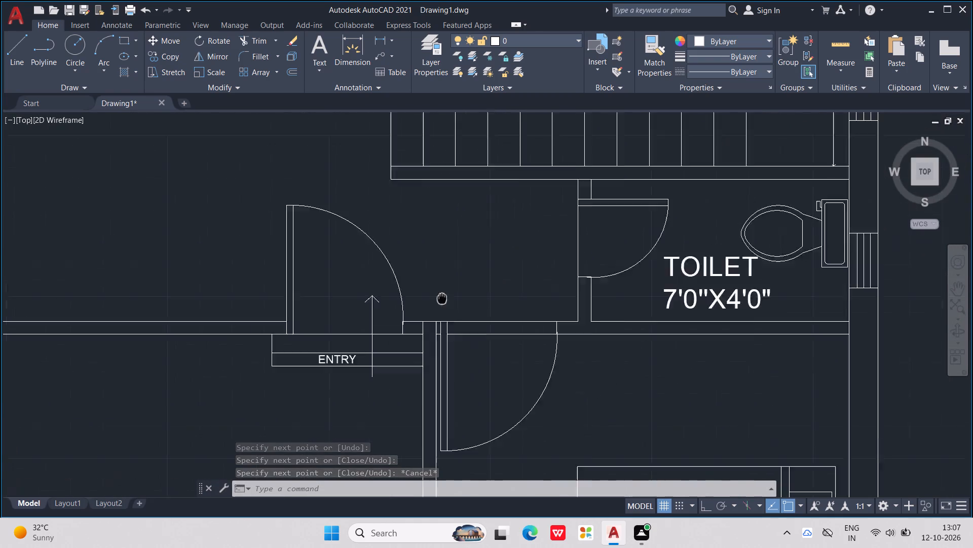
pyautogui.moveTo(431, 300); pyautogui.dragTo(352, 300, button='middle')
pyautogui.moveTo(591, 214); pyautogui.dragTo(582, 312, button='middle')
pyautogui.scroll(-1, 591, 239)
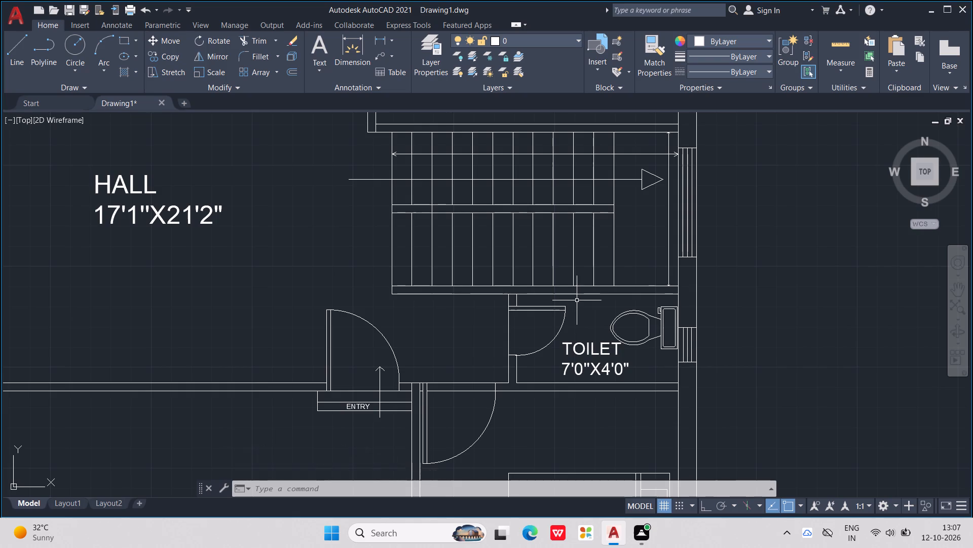
# Draw a vertical line about 2'-11" long across the stair landing beside the lower flight, ending on the wall above the toilet.
pyautogui.press('l')
pyautogui.press('Return')
pyautogui.scroll(2, 622, 280)
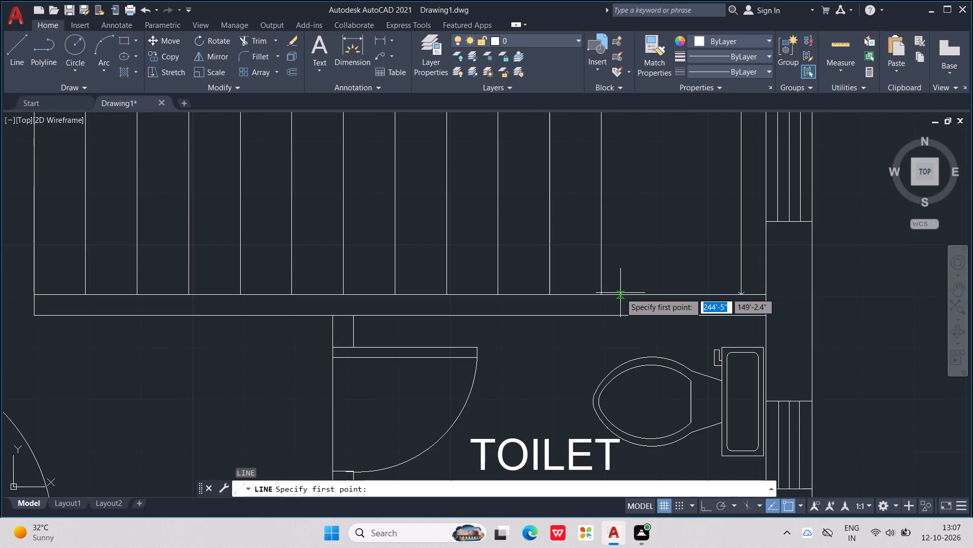
pyautogui.moveTo(638, 189); pyautogui.dragTo(648, 262, button='middle')
pyautogui.scroll(-2, 638, 189)
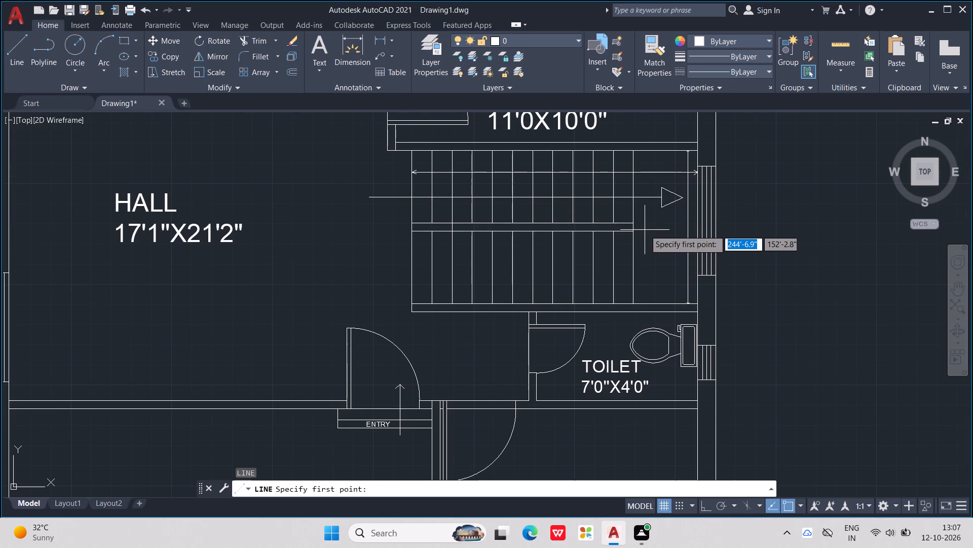
pyautogui.click(650, 233)
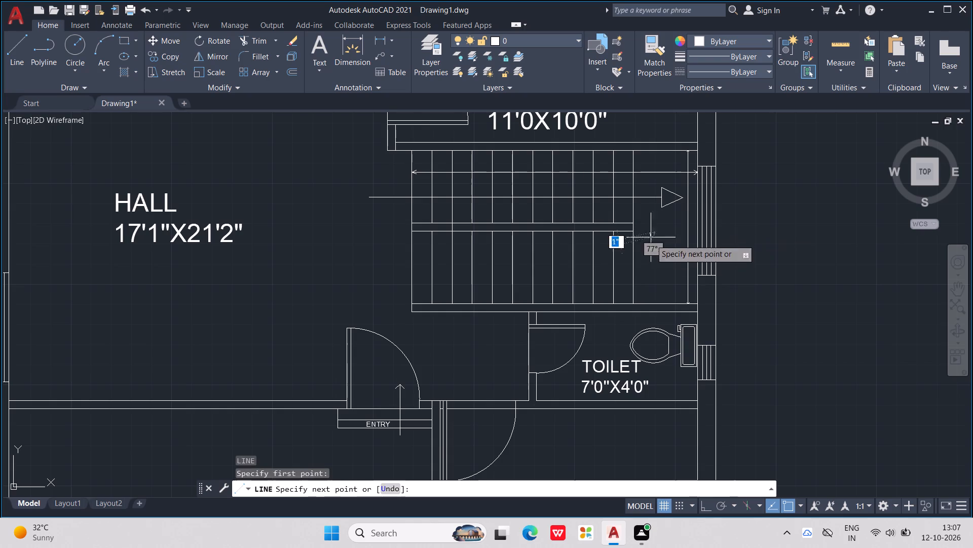
pyautogui.click(649, 303)
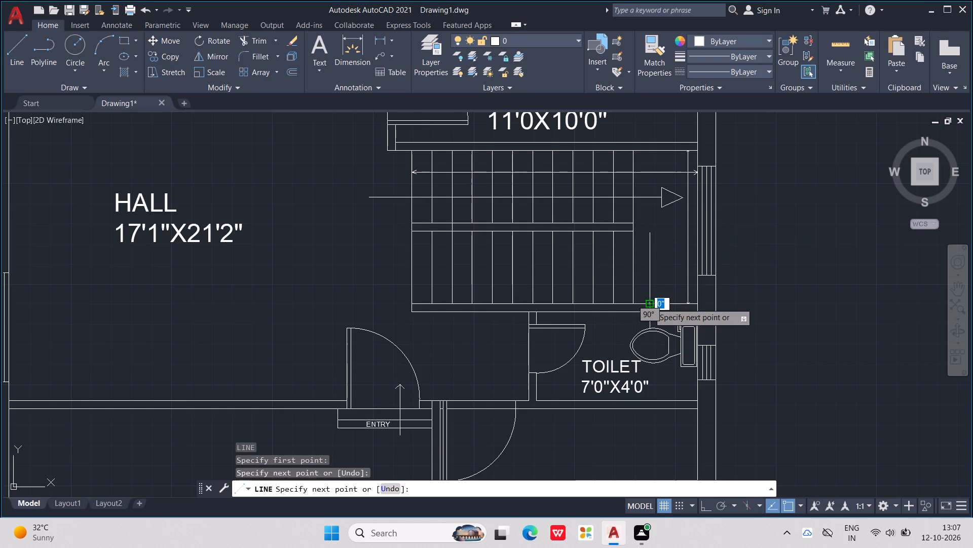
pyautogui.press('Escape')
pyautogui.press('Escape')
pyautogui.press('Escape')
pyautogui.press('Escape')
pyautogui.press('Escape')
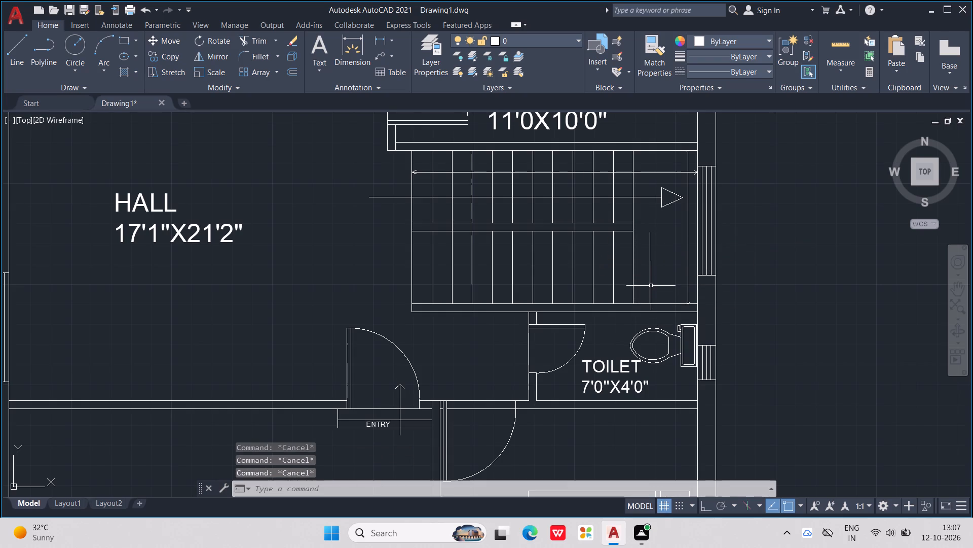
# Draw an open arrowhead at the upper end of the landing line from two diagonal strokes about 7" long.
pyautogui.press('l')
pyautogui.press('Return')
pyautogui.scroll(2, 650, 267)
pyautogui.click(652, 178)
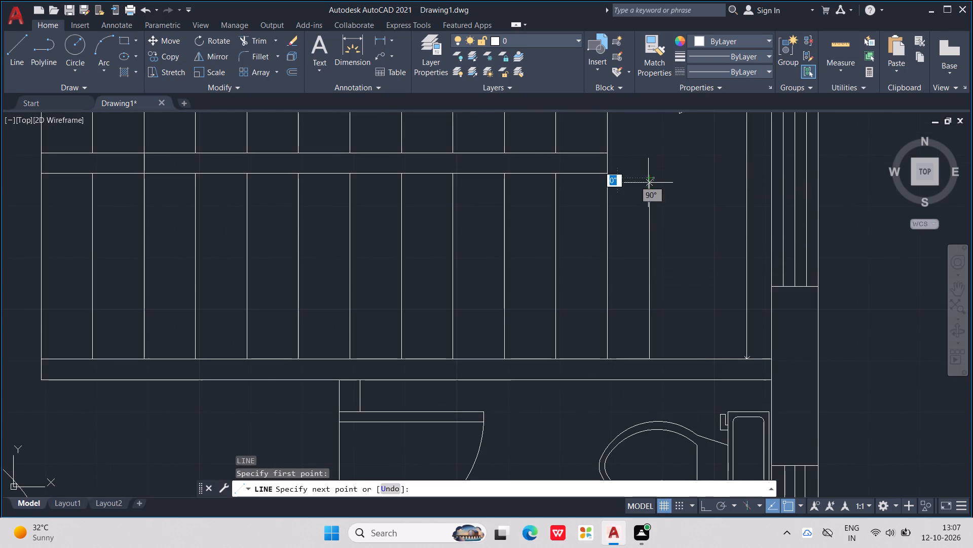
pyautogui.click(634, 210)
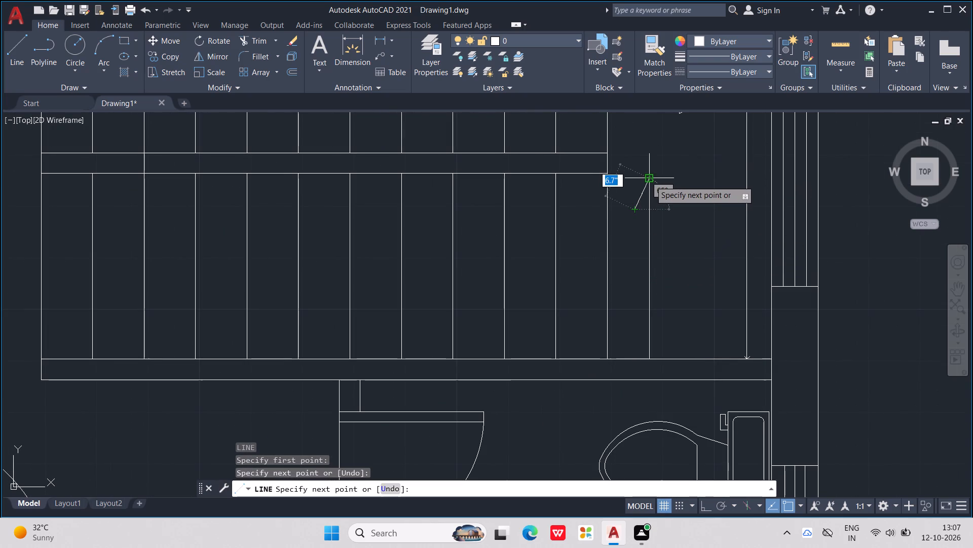
pyautogui.press('Escape')
pyautogui.press('l')
pyautogui.press('Return')
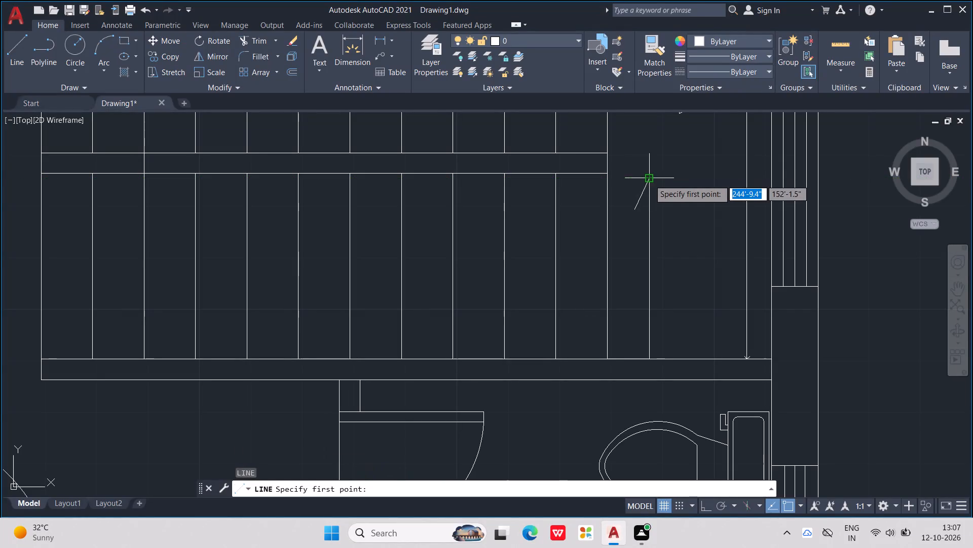
pyautogui.click(649, 180)
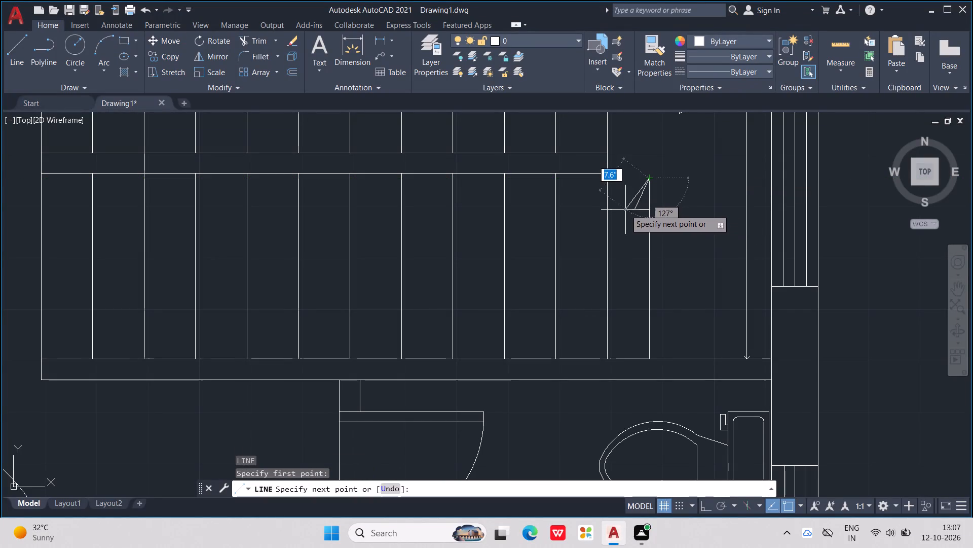
pyautogui.click(664, 207)
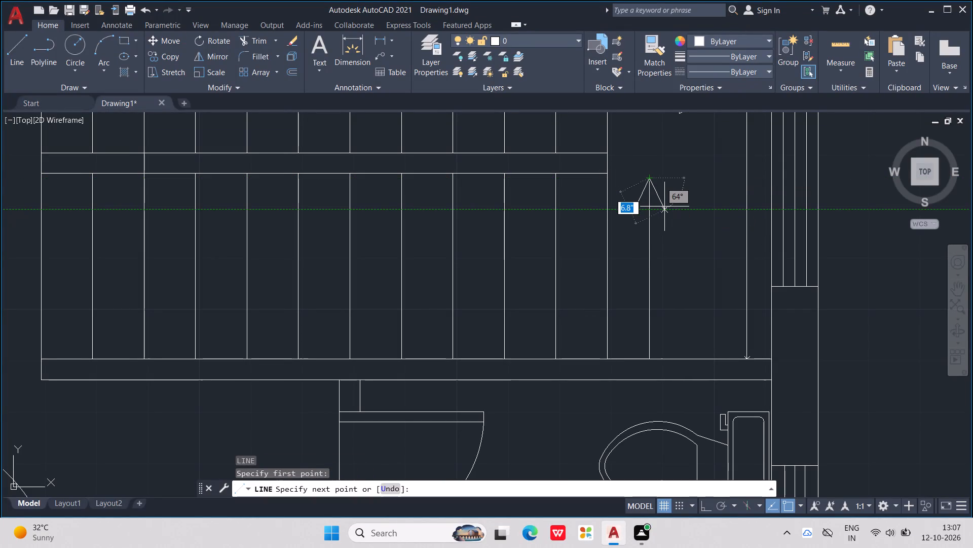
pyautogui.press('Escape')
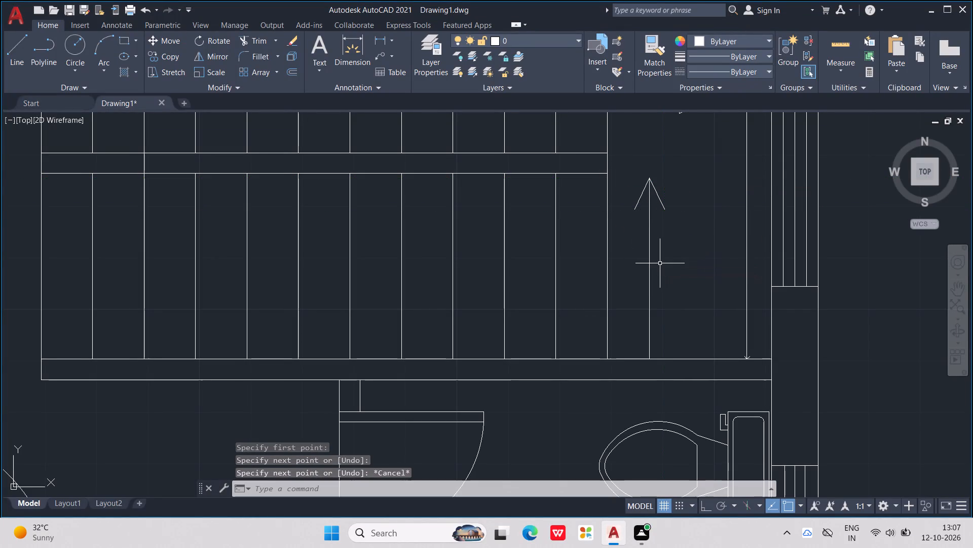
# Draw a matching open arrowhead at the line's lower end from two diagonal strokes about 5.4" long.
pyautogui.press('l')
pyautogui.press('Return')
pyautogui.scroll(2, 657, 376)
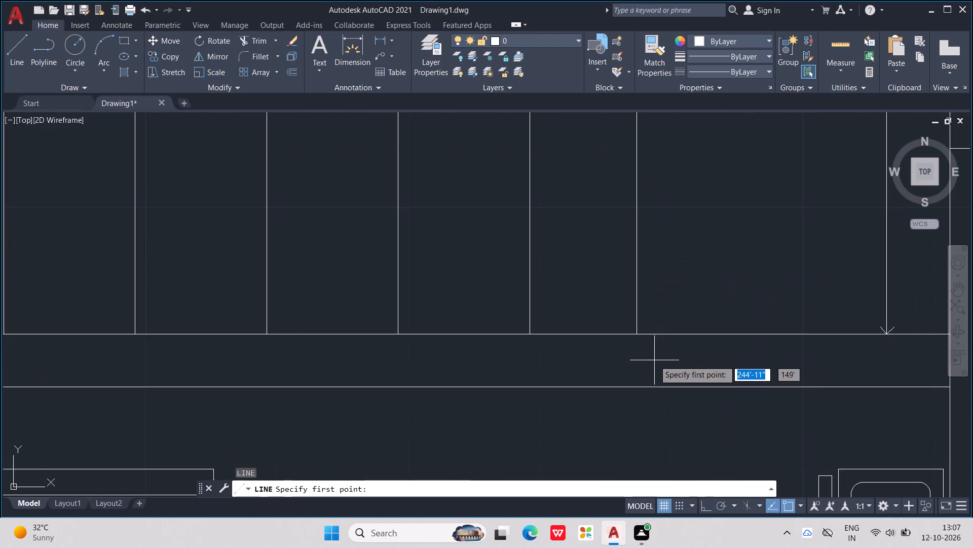
pyautogui.click(638, 333)
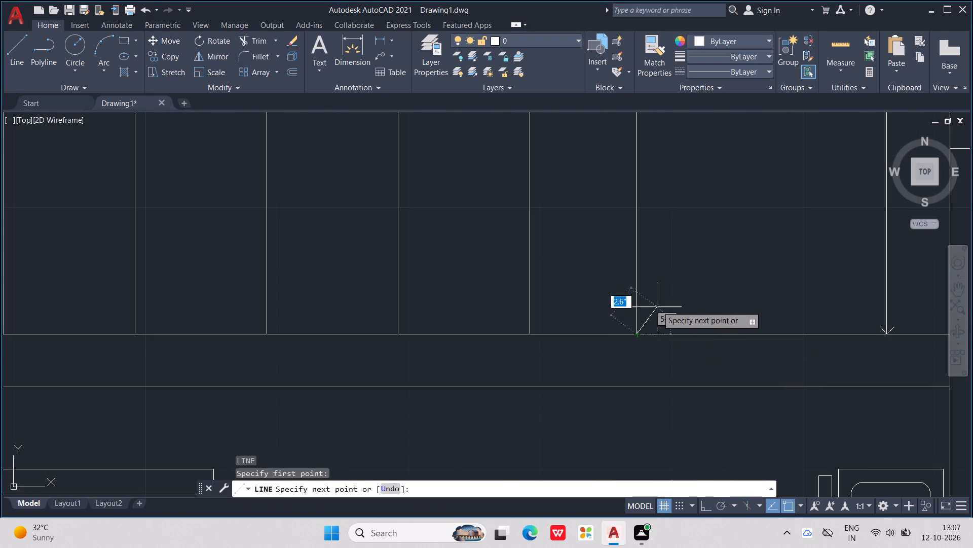
pyautogui.click(678, 276)
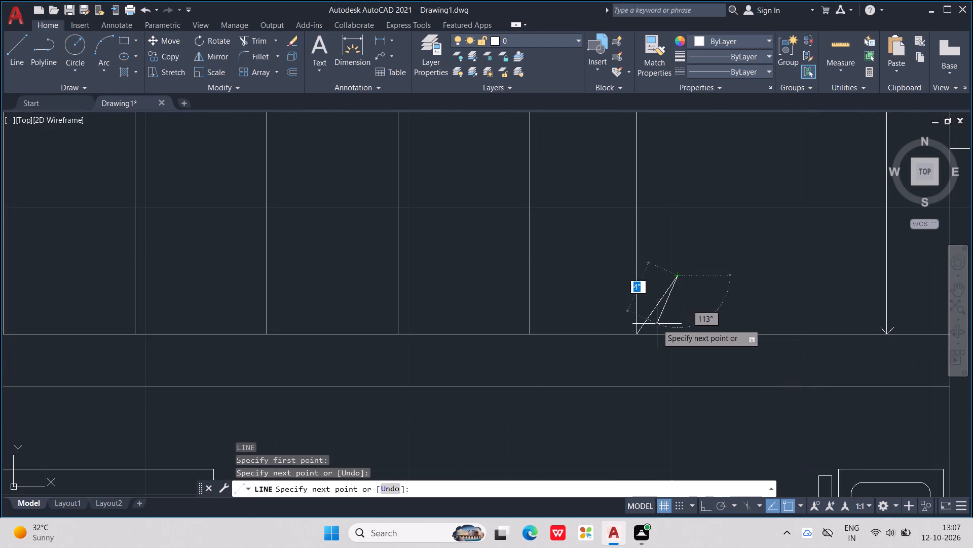
pyautogui.press('Escape')
pyautogui.press('l')
pyautogui.press('Return')
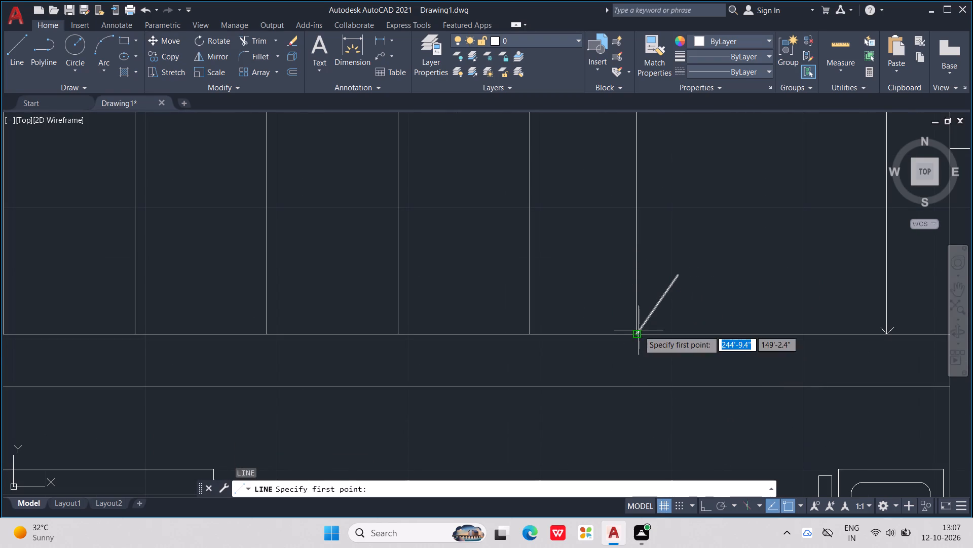
pyautogui.click(639, 330)
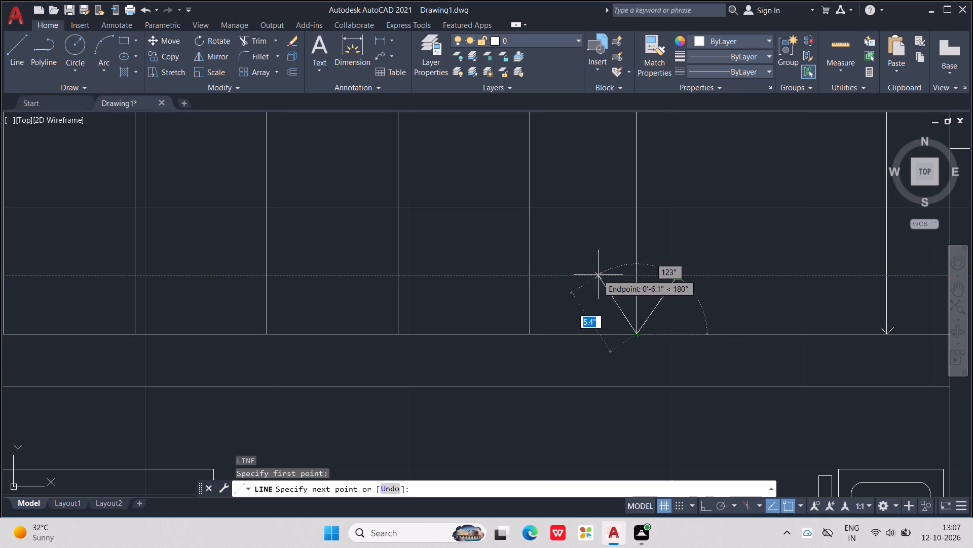
pyautogui.click(599, 275)
pyautogui.scroll(-2, 600, 276)
pyautogui.press('Escape')
pyautogui.scroll(-1, 642, 245)
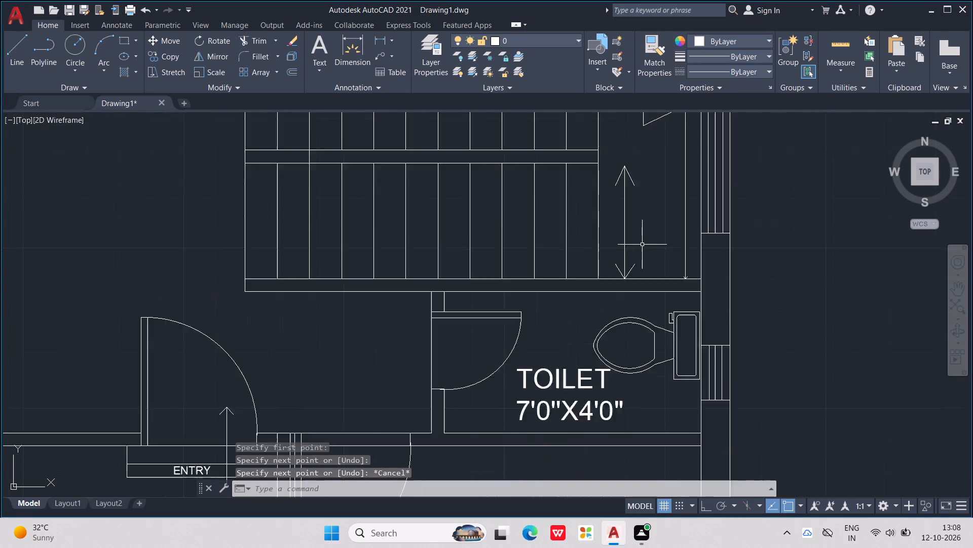
# Copy the rotated 2'-1" dimension text from the POJA AREA and paste it beside the double-headed arrow next to the lower flight.
pyautogui.scroll(-2, 642, 245)
pyautogui.scroll(-2, 602, 215)
pyautogui.moveTo(602, 215); pyautogui.dragTo(602, 273, button='middle')
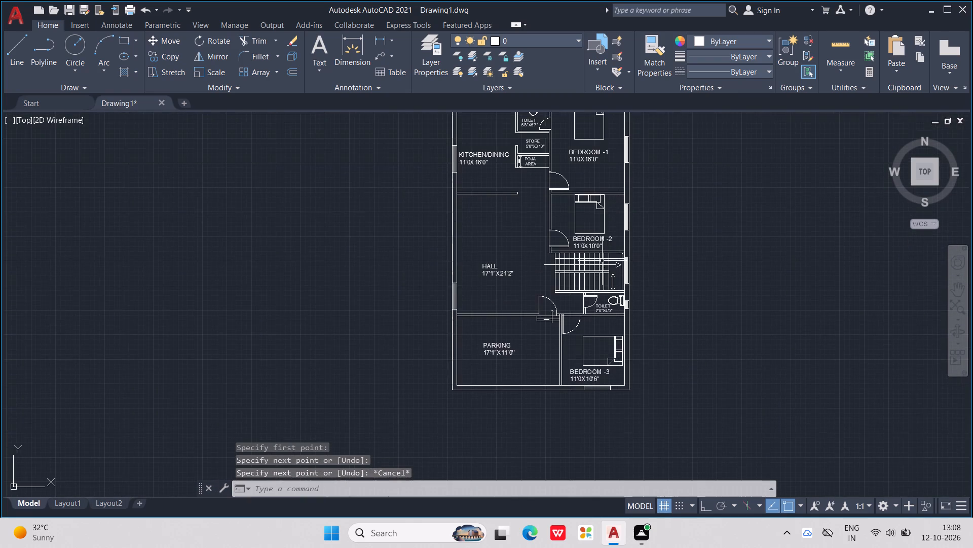
pyautogui.scroll(2, 554, 191)
pyautogui.scroll(2, 421, 118)
pyautogui.moveTo(421, 118); pyautogui.dragTo(426, 224, button='middle')
pyautogui.scroll(-1, 426, 224)
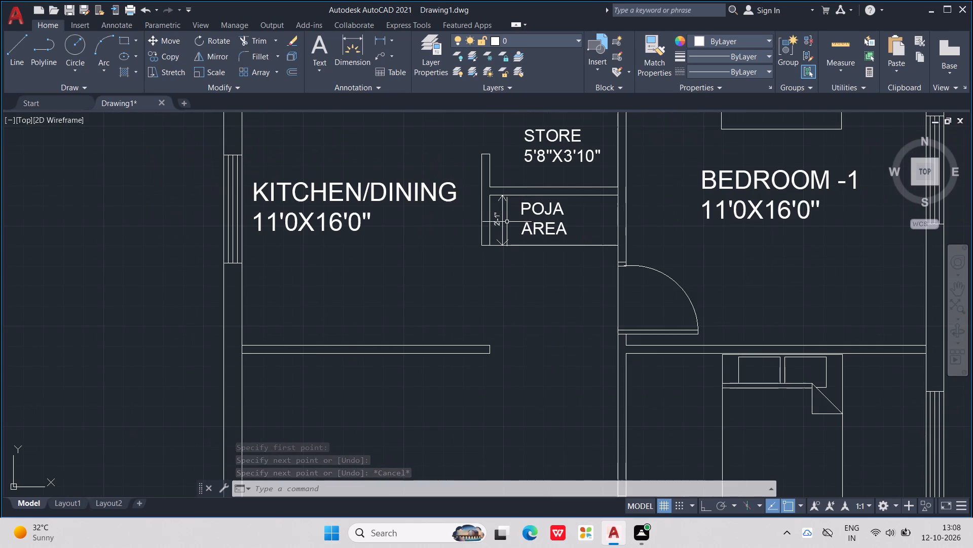
pyautogui.doubleClick(498, 219)
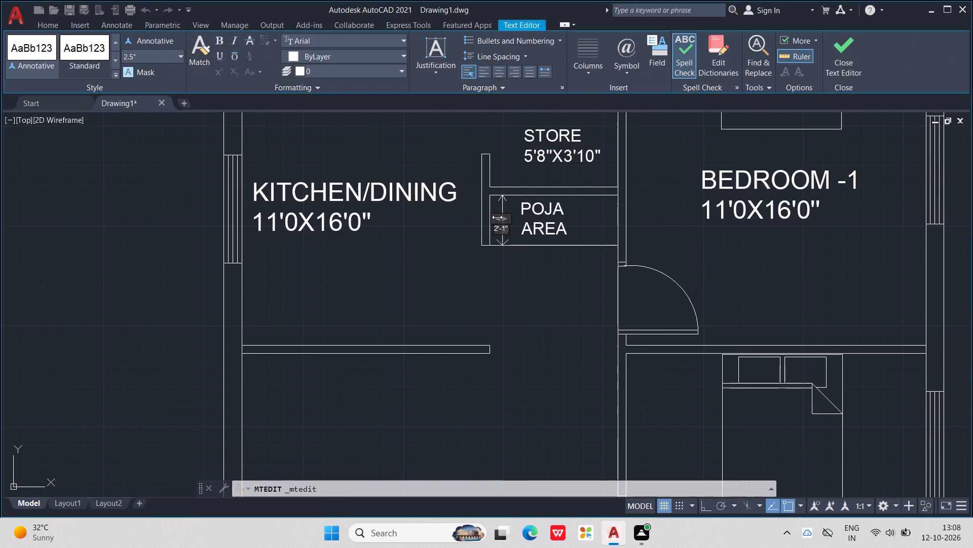
pyautogui.press('Escape')
pyautogui.press('Escape')
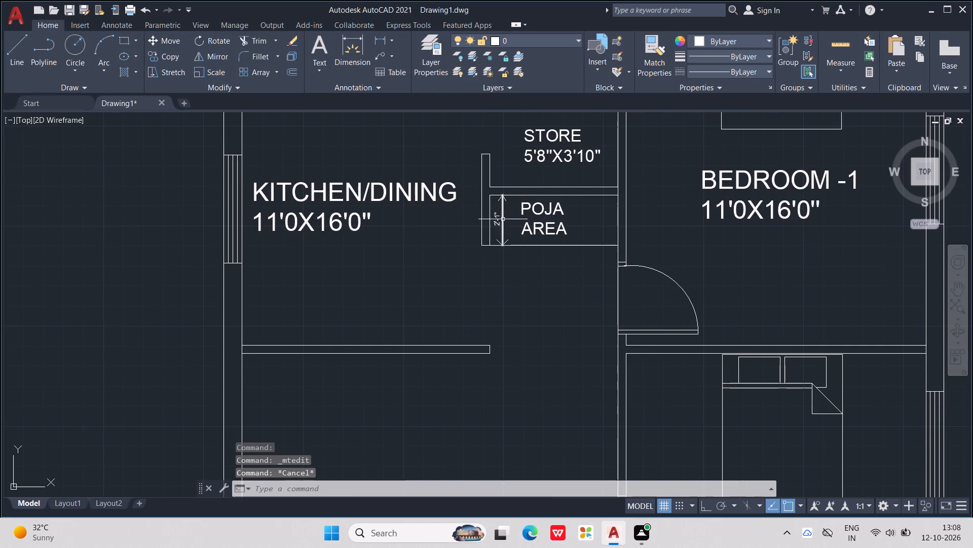
pyautogui.click(496, 221)
pyautogui.hotkey('ctrl', 'c')
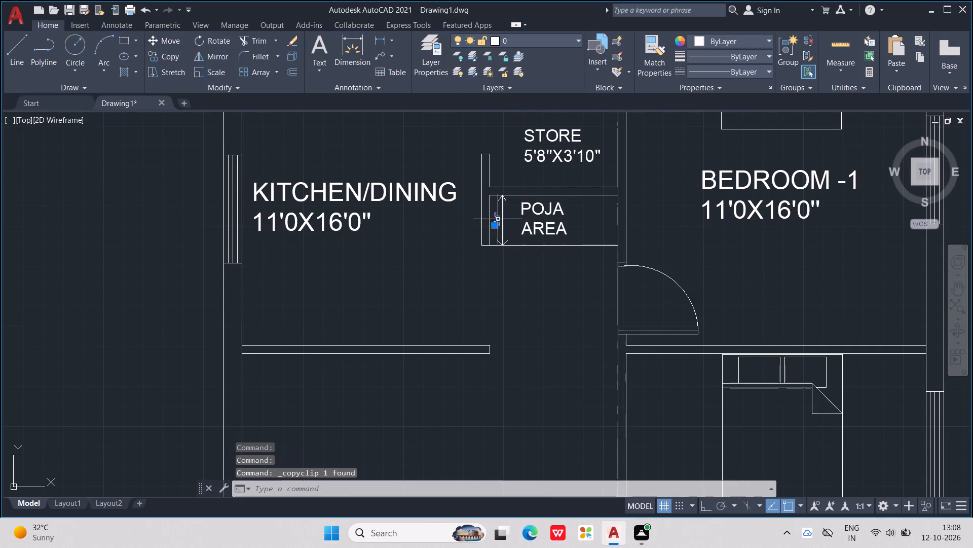
pyautogui.moveTo(548, 239); pyautogui.dragTo(344, 0, button='middle')
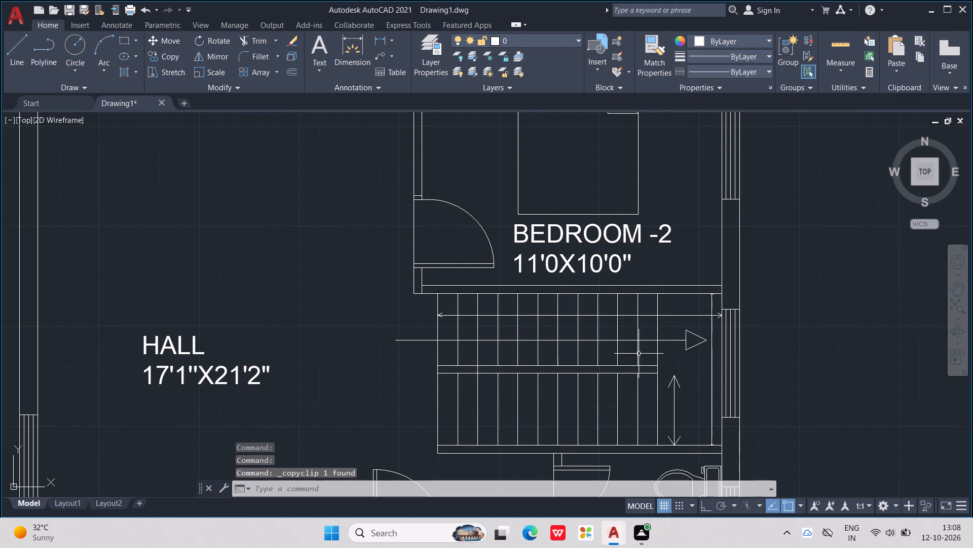
pyautogui.scroll(1, 656, 417)
pyautogui.hotkey('ctrl', 'v')
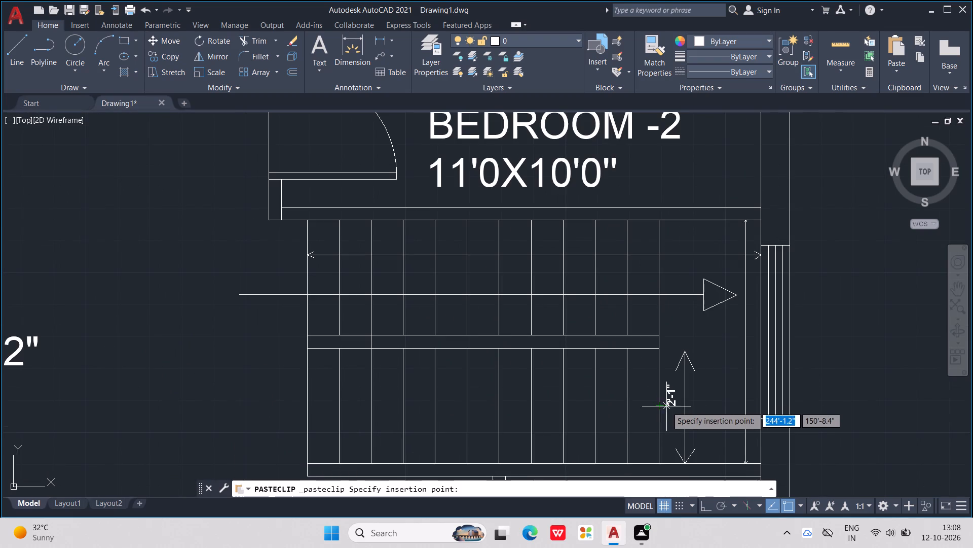
pyautogui.scroll(2, 682, 416)
pyautogui.click(659, 407)
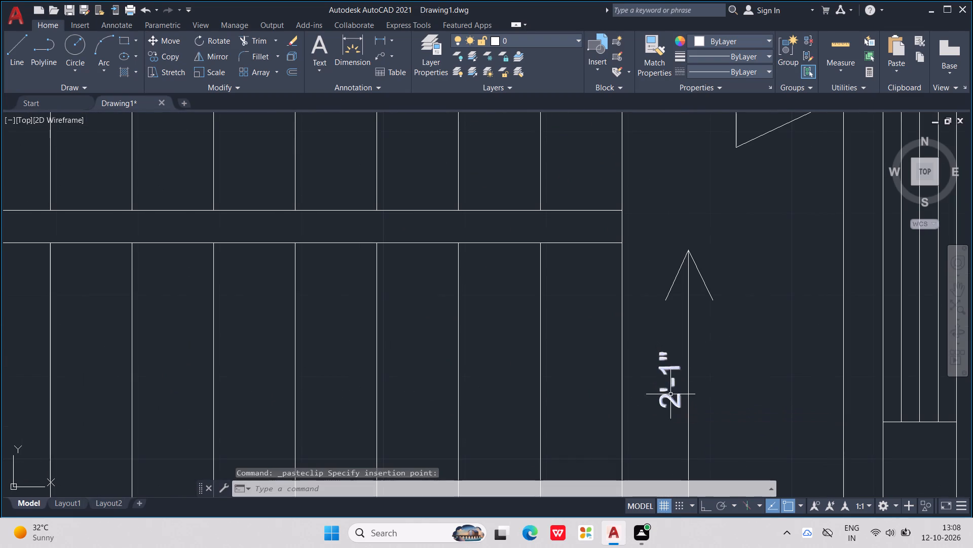
# Change the pasted text beside the stair arrow to 3'.
pyautogui.doubleClick(673, 392)
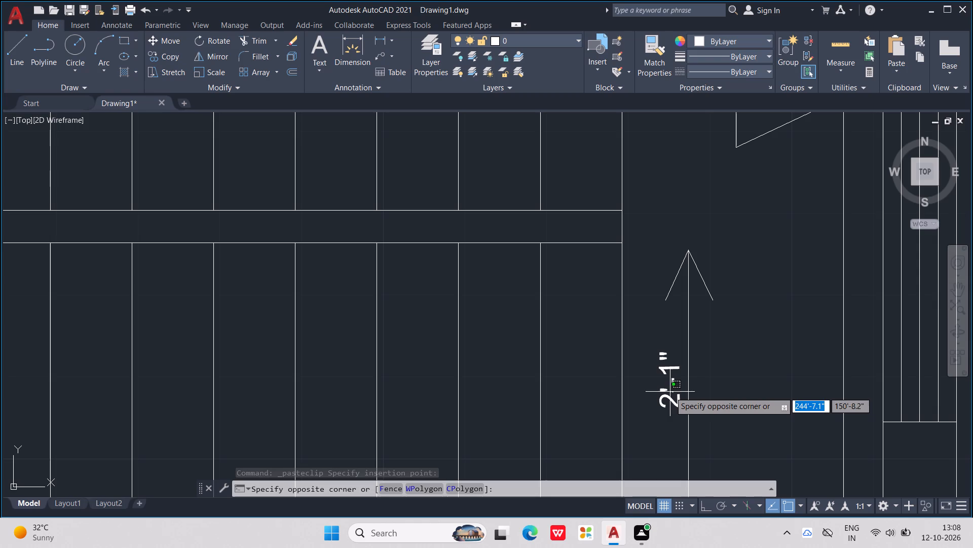
pyautogui.doubleClick(656, 401)
pyautogui.doubleClick(663, 398)
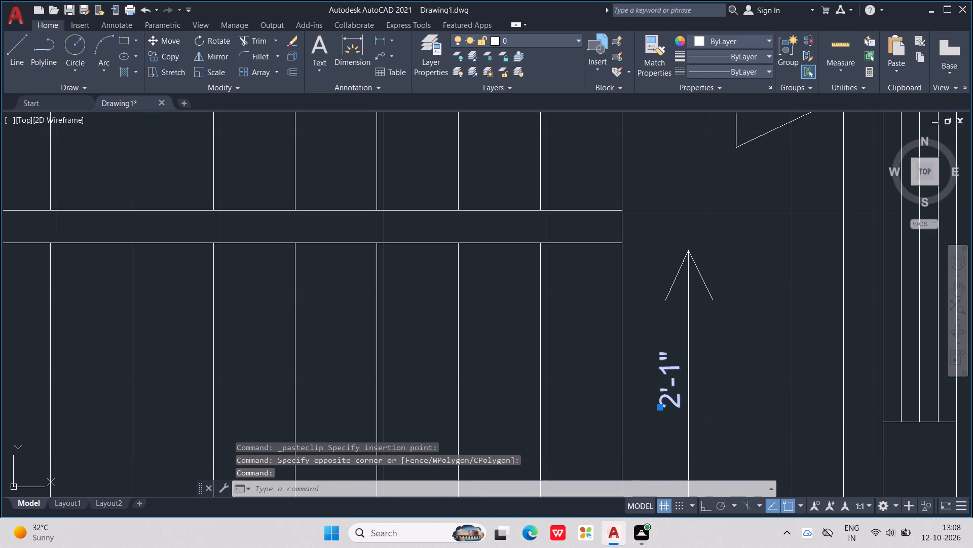
pyautogui.press('Escape')
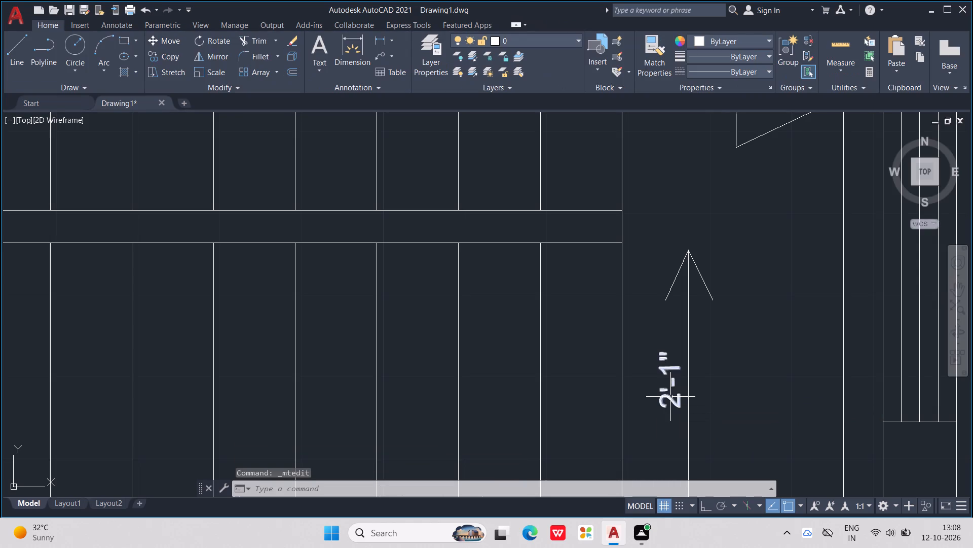
pyautogui.tripleClick(670, 397)
pyautogui.click(670, 397)
pyautogui.click(705, 414)
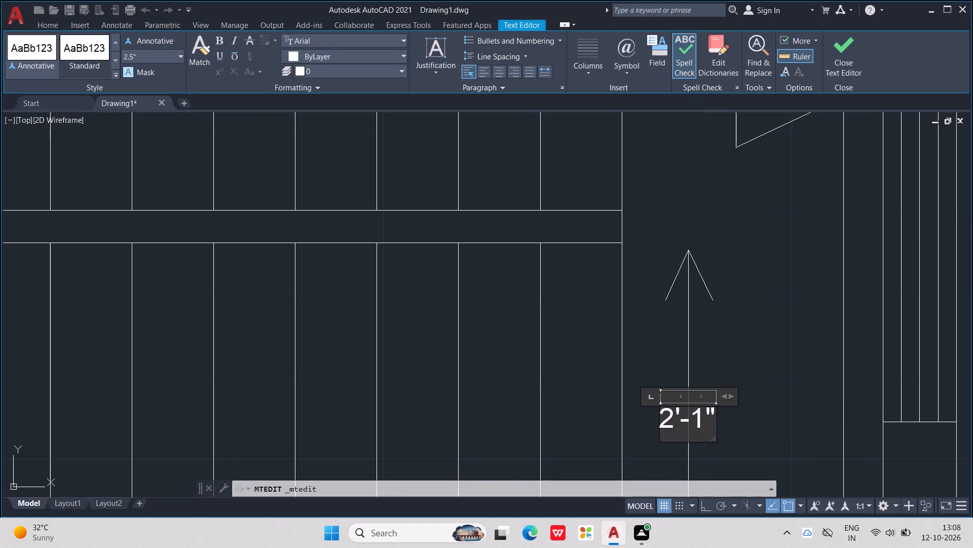
pyautogui.press('BackSpace')
pyautogui.press('BackSpace')
pyautogui.press('BackSpace')
pyautogui.press('BackSpace')
pyautogui.press('BackSpace')
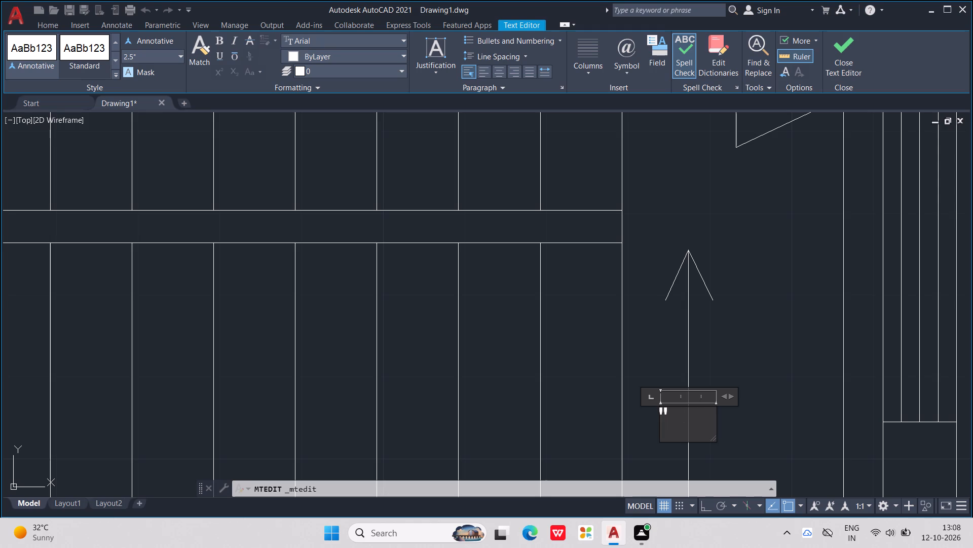
pyautogui.press('Right')
pyautogui.press('BackSpace')
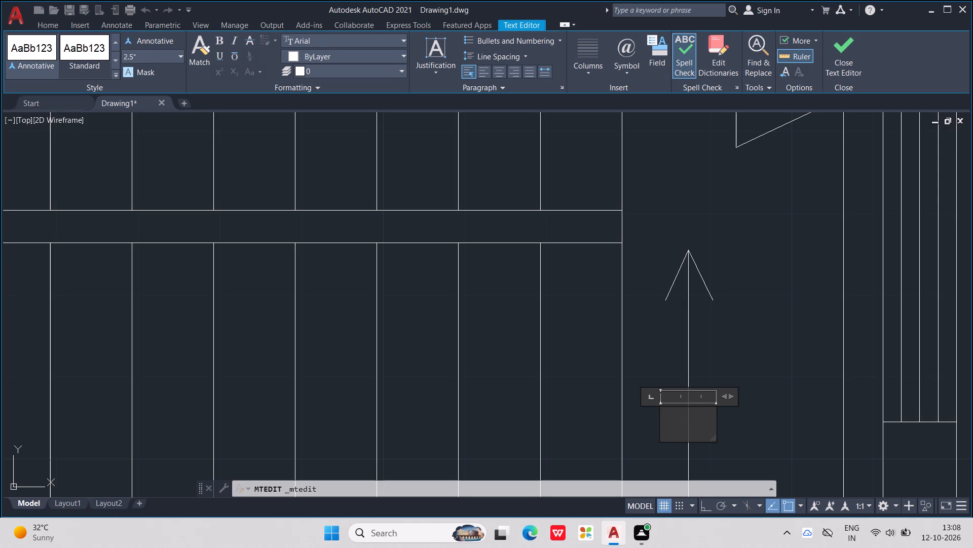
pyautogui.write("3'")
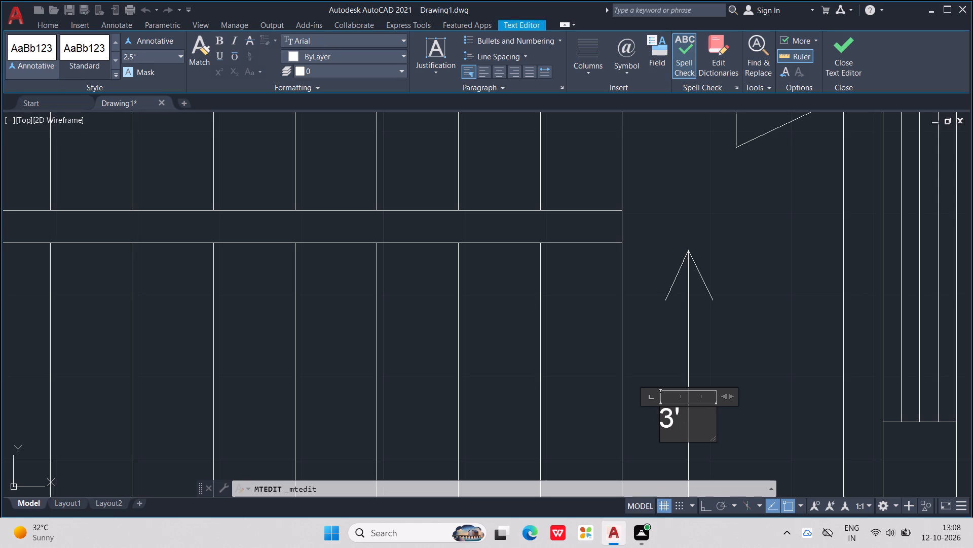
pyautogui.click(750, 339)
pyautogui.scroll(-3, 750, 337)
pyautogui.scroll(1, 738, 382)
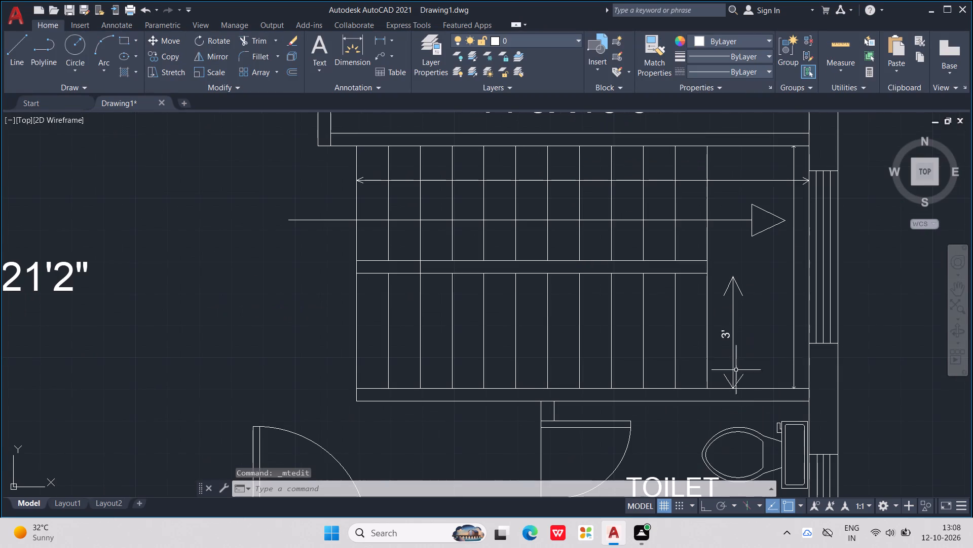
pyautogui.scroll(1, 787, 296)
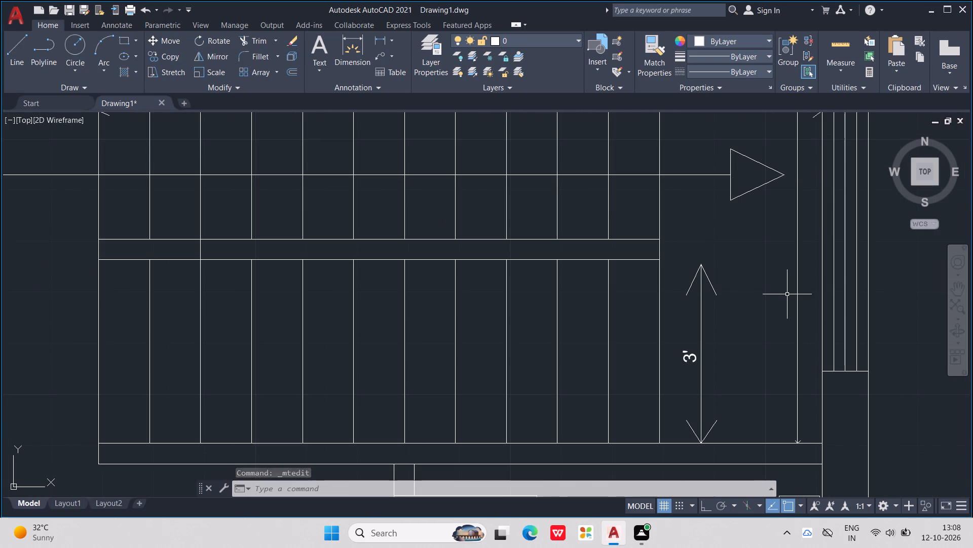
# Paste another copy of the rotated 2'-1" text beside the long vertical dimension line on the stair landing.
pyautogui.hotkey('ctrl', 'v')
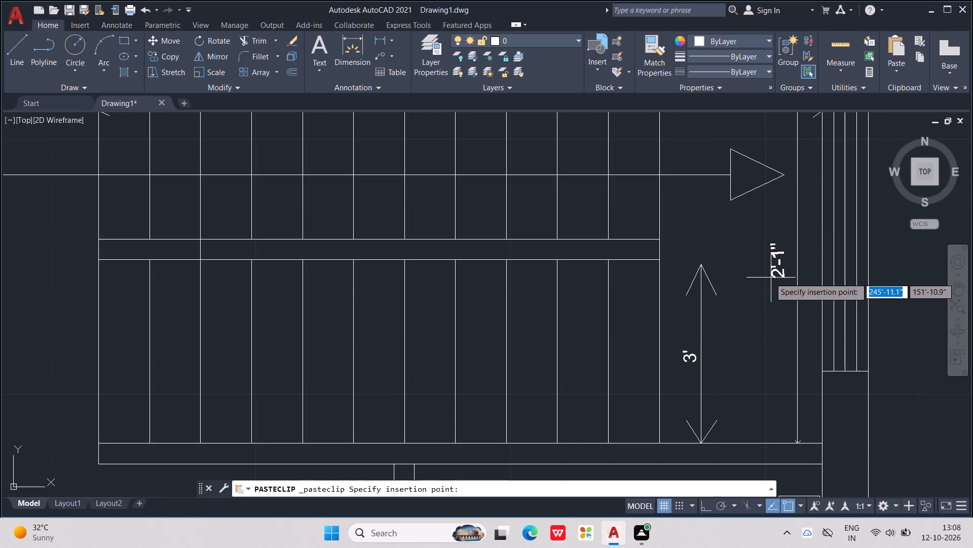
pyautogui.click(769, 278)
# Change the pasted text beside the landing's long vertical dimension line to 6'-4".
pyautogui.doubleClick(777, 275)
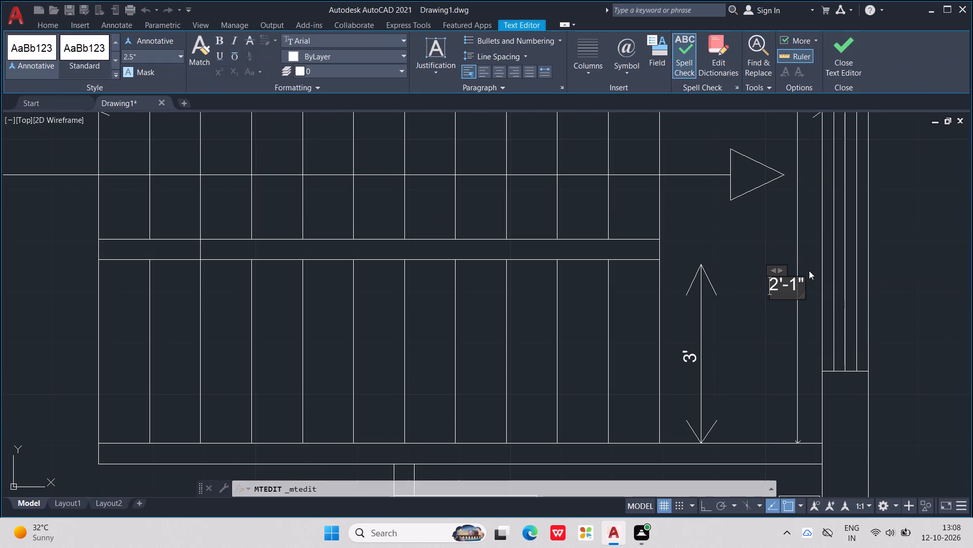
pyautogui.press('Right')
pyautogui.press('Right')
pyautogui.press('Right')
pyautogui.press('Right')
pyautogui.press('Right')
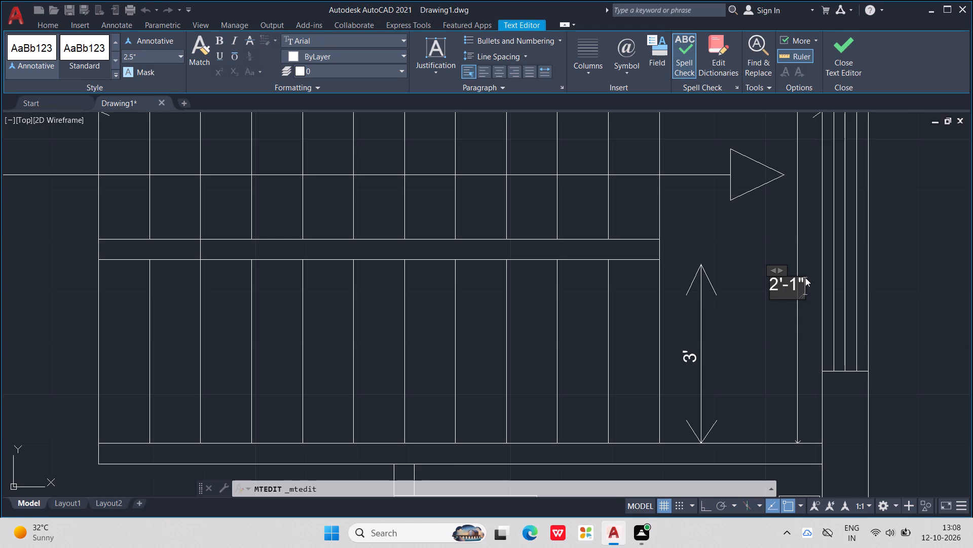
pyautogui.press('BackSpace')
pyautogui.press('BackSpace')
pyautogui.press('4')
pyautogui.hotkey('shift', '"')
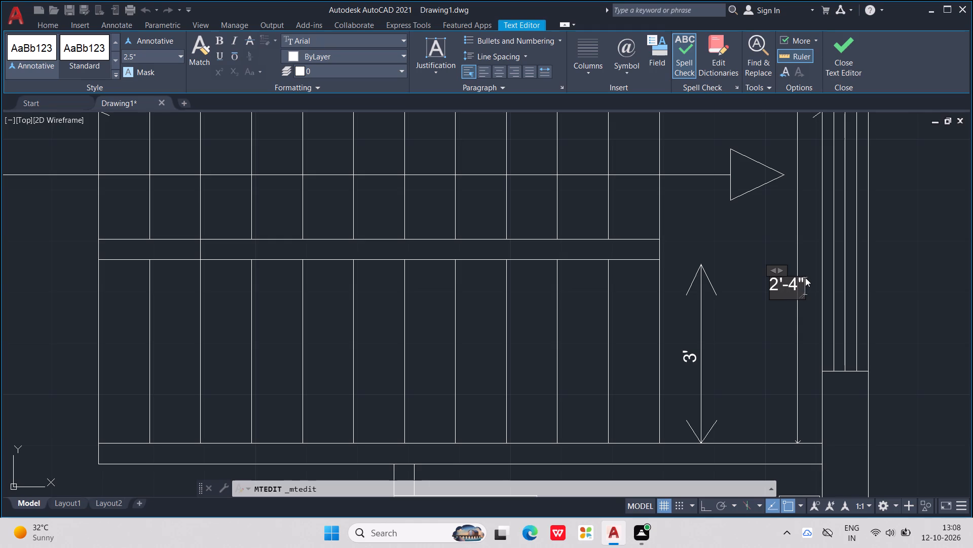
pyautogui.press('Left')
pyautogui.press('Left')
pyautogui.press('Left')
pyautogui.press('Left')
pyautogui.press('BackSpace')
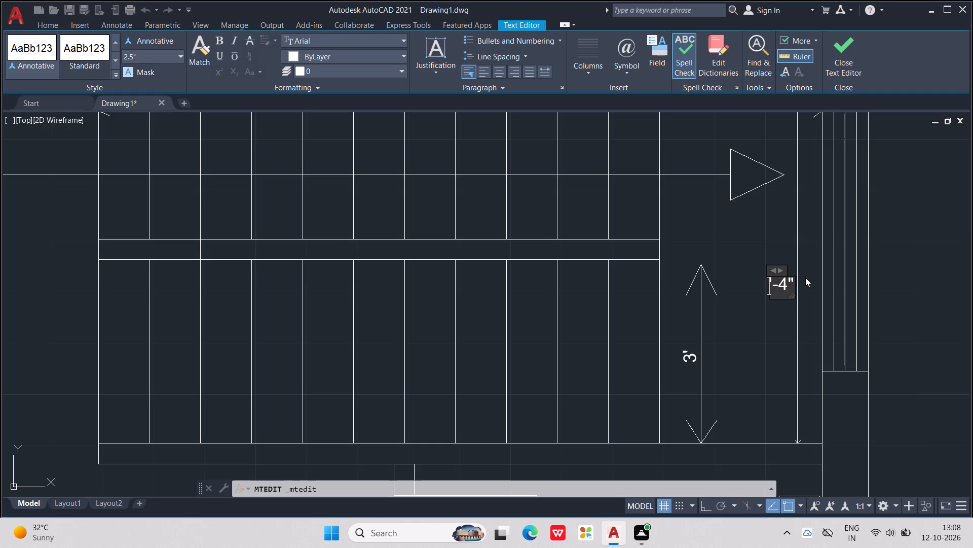
pyautogui.press('6')
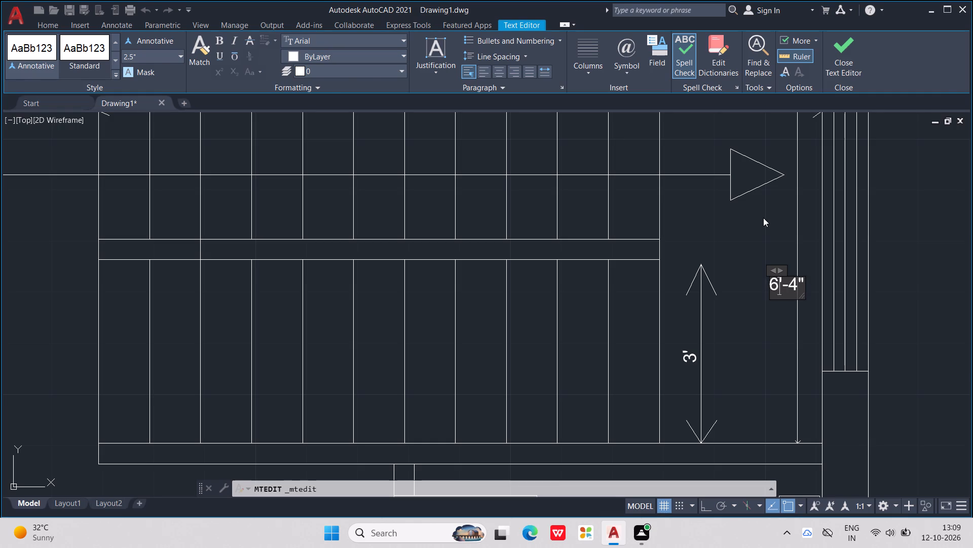
pyautogui.click(763, 218)
# Copy the STORE room label and paste it over the horizontal dimension line on the upper stair flight.
pyautogui.moveTo(765, 214); pyautogui.dragTo(774, 391, button='middle')
pyautogui.scroll(-1, 773, 238)
pyautogui.scroll(-2, 774, 387)
pyautogui.scroll(-2, 708, 320)
pyautogui.scroll(2, 652, 259)
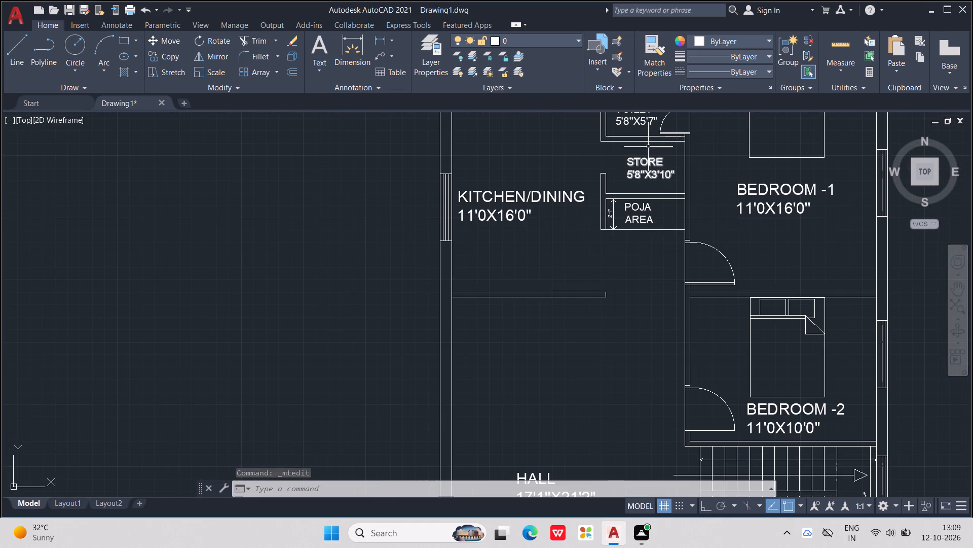
pyautogui.moveTo(651, 160); pyautogui.dragTo(652, 170, button='middle')
pyautogui.scroll(-1, 651, 160)
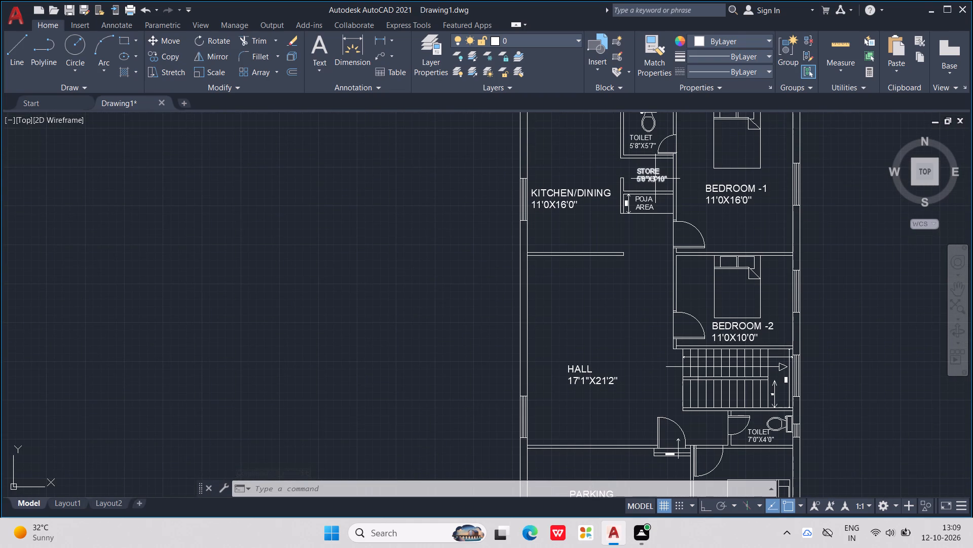
pyautogui.doubleClick(655, 178)
pyautogui.press('Escape')
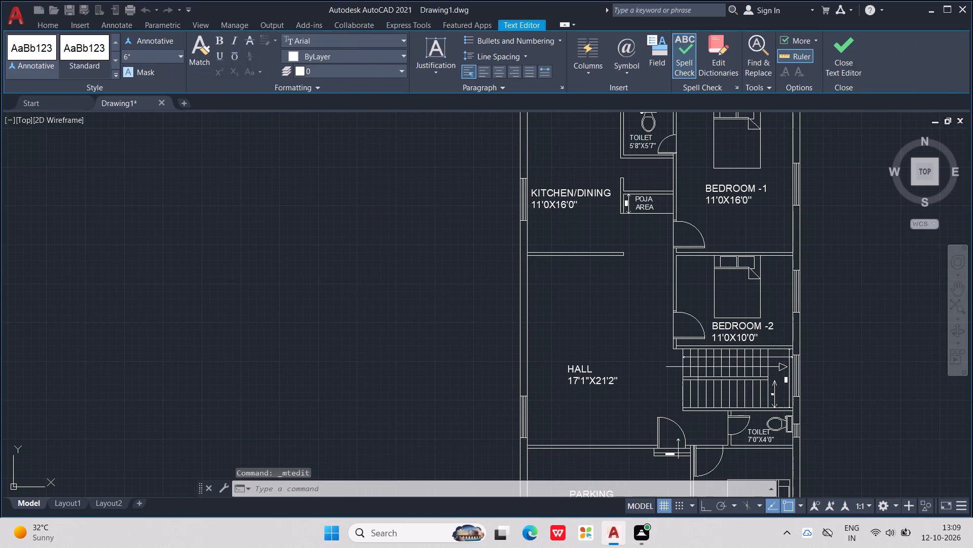
pyautogui.press('Escape')
pyautogui.click(650, 180)
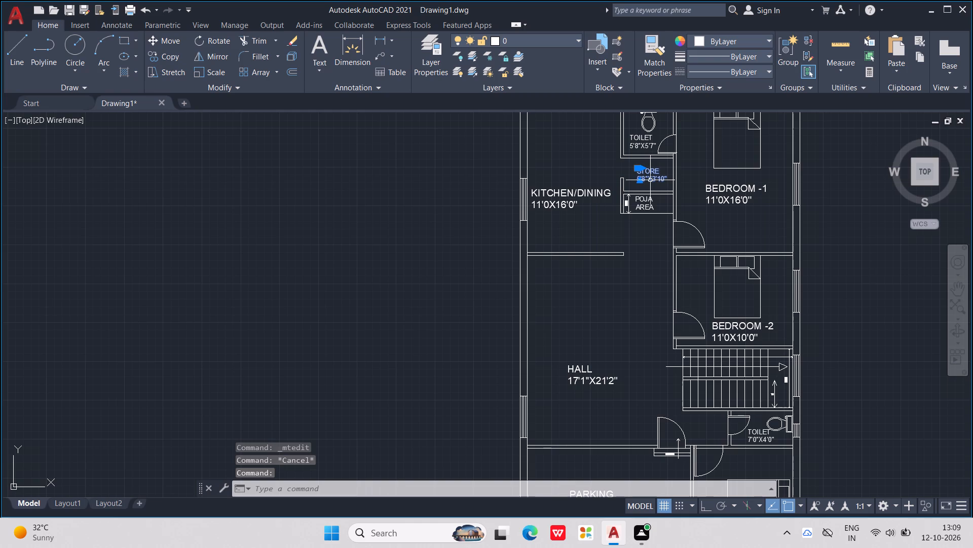
pyautogui.hotkey('ctrl', 'c')
pyautogui.scroll(1, 764, 458)
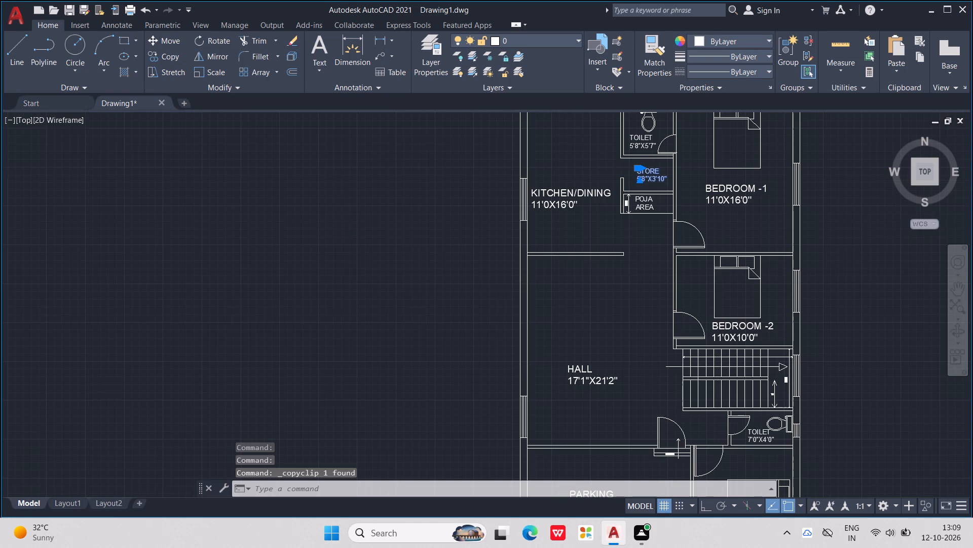
pyautogui.scroll(2, 723, 322)
pyautogui.hotkey('ctrl', 'v')
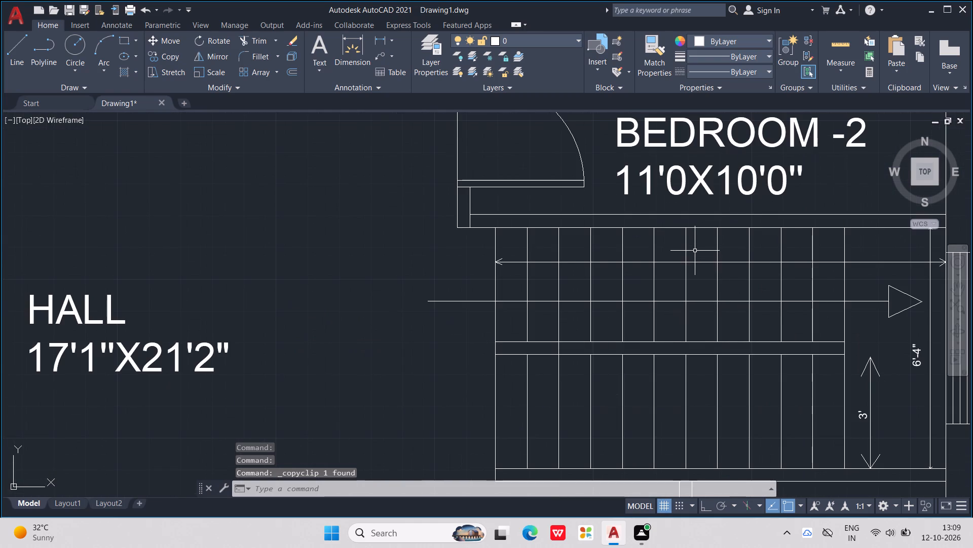
pyautogui.click(664, 275)
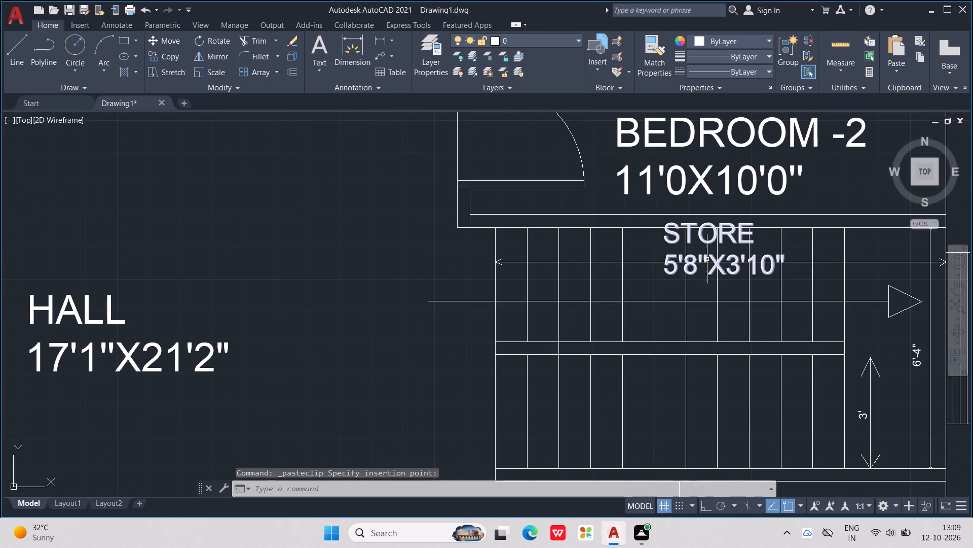
# Replace the pasted STORE label on the upper stair flight with the dimension text 10'-6".
pyautogui.doubleClick(720, 267)
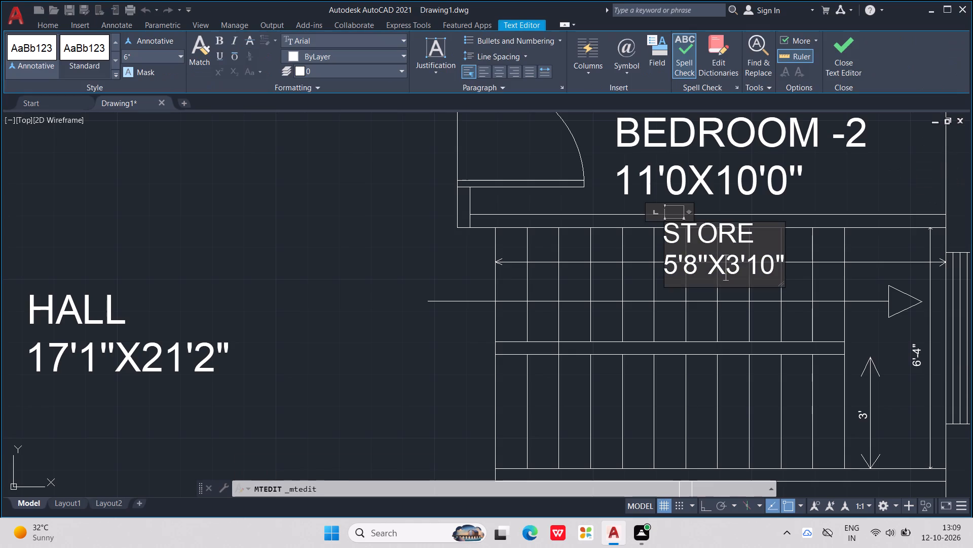
pyautogui.press('BackSpace')
pyautogui.press('BackSpace')
pyautogui.press('BackSpace')
pyautogui.press('BackSpace')
pyautogui.press('BackSpace')
pyautogui.press('BackSpace')
pyautogui.press('BackSpace')
pyautogui.press('BackSpace')
pyautogui.press('BackSpace')
pyautogui.press('BackSpace')
pyautogui.press('BackSpace')
pyautogui.press('BackSpace')
pyautogui.press('BackSpace')
pyautogui.press('BackSpace')
pyautogui.press('Down')
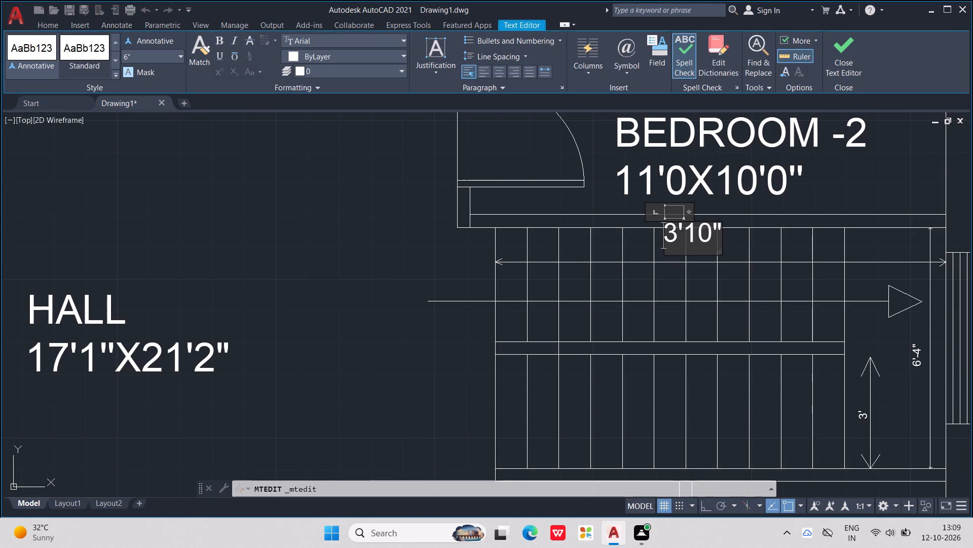
pyautogui.press('Right')
pyautogui.press('Right')
pyautogui.press('Right')
pyautogui.press('Right')
pyautogui.press('Right')
pyautogui.press('BackSpace')
pyautogui.press('BackSpace')
pyautogui.press('BackSpace')
pyautogui.press('BackSpace')
pyautogui.press('BackSpace')
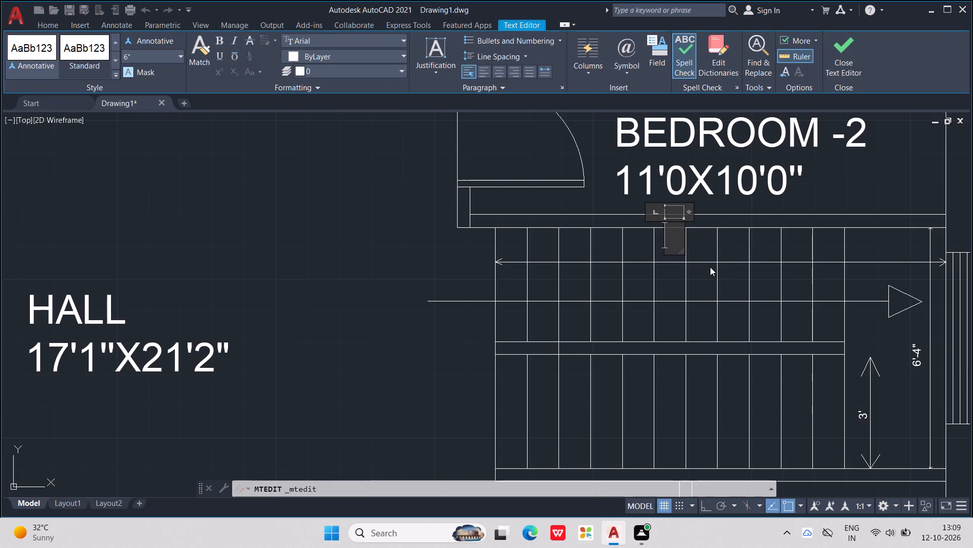
pyautogui.write('10')
pyautogui.press("'")
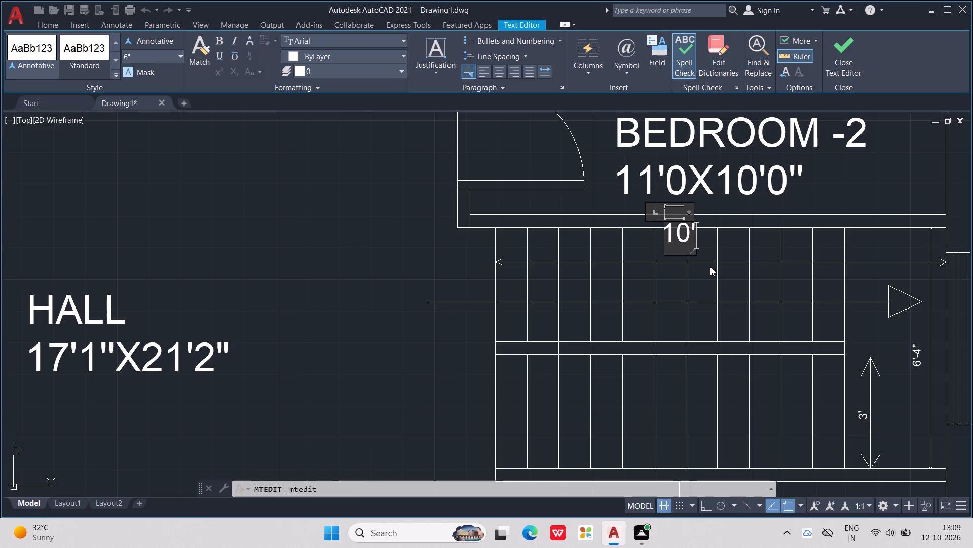
pyautogui.press('-')
pyautogui.write('6"')
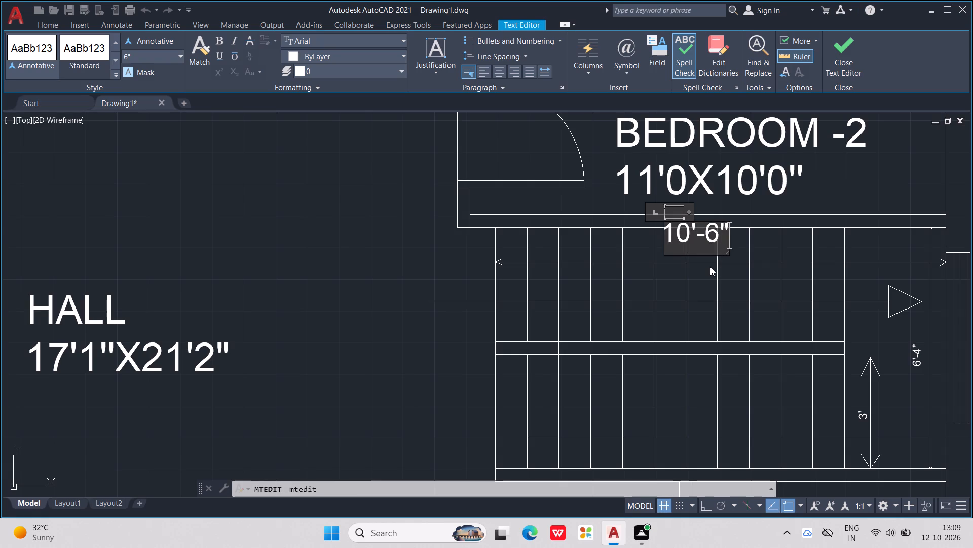
pyautogui.press('Return')
pyautogui.click(424, 268)
# Move the 10'-6" text down so it sits just above the staircase's horizontal dimension line.
pyautogui.click(688, 234)
pyautogui.moveTo(688, 234); pyautogui.dragTo(691, 245)
pyautogui.press('Escape')
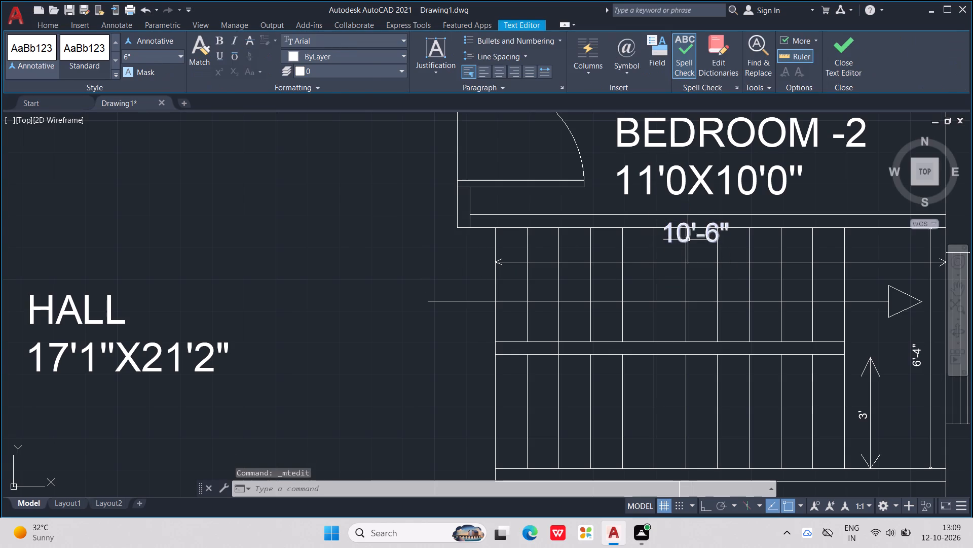
pyautogui.click(691, 232)
pyautogui.moveTo(712, 224); pyautogui.dragTo(720, 244)
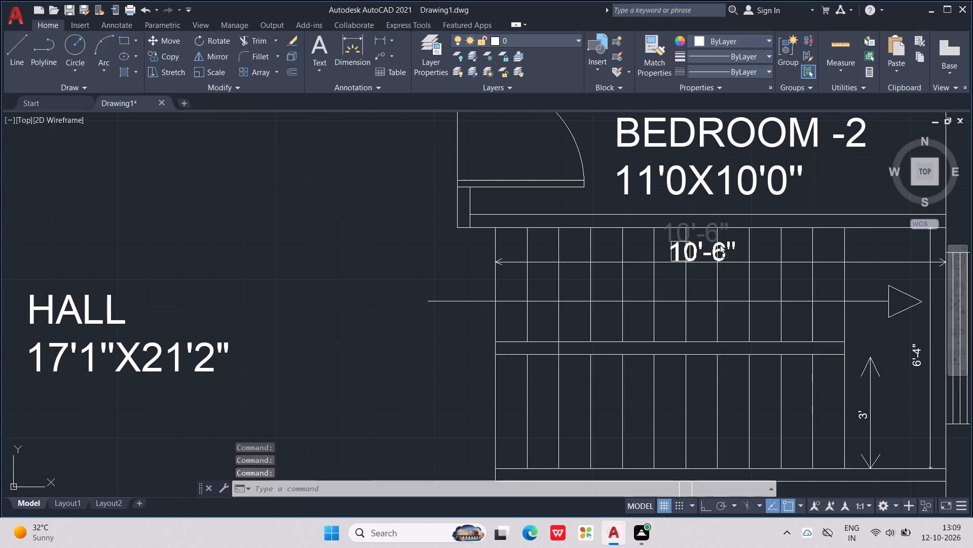
pyautogui.moveTo(720, 244); pyautogui.dragTo(719, 236)
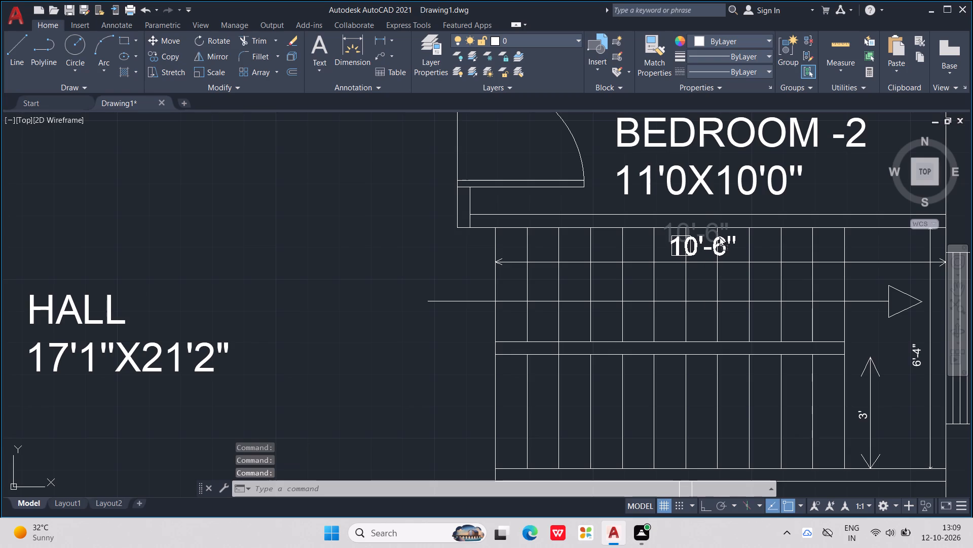
pyautogui.moveTo(719, 236); pyautogui.dragTo(719, 236)
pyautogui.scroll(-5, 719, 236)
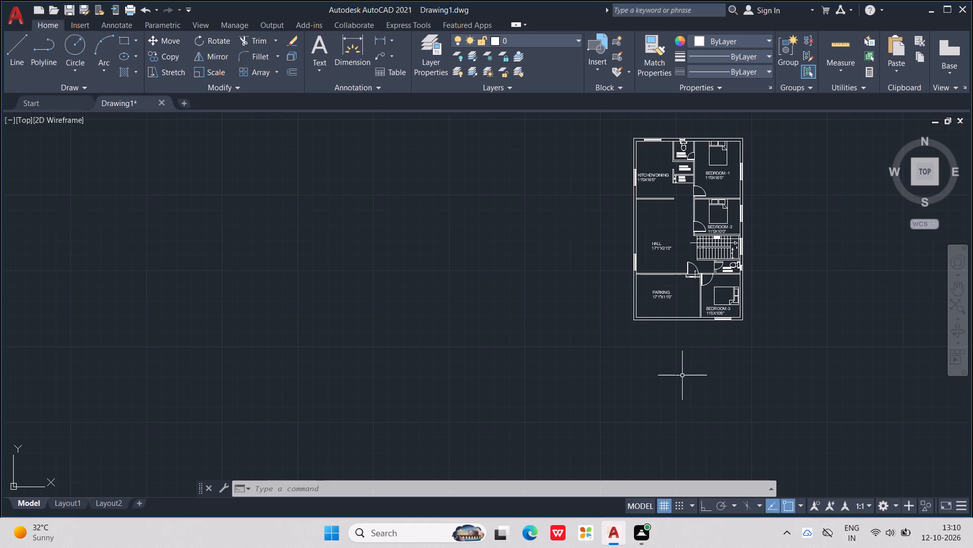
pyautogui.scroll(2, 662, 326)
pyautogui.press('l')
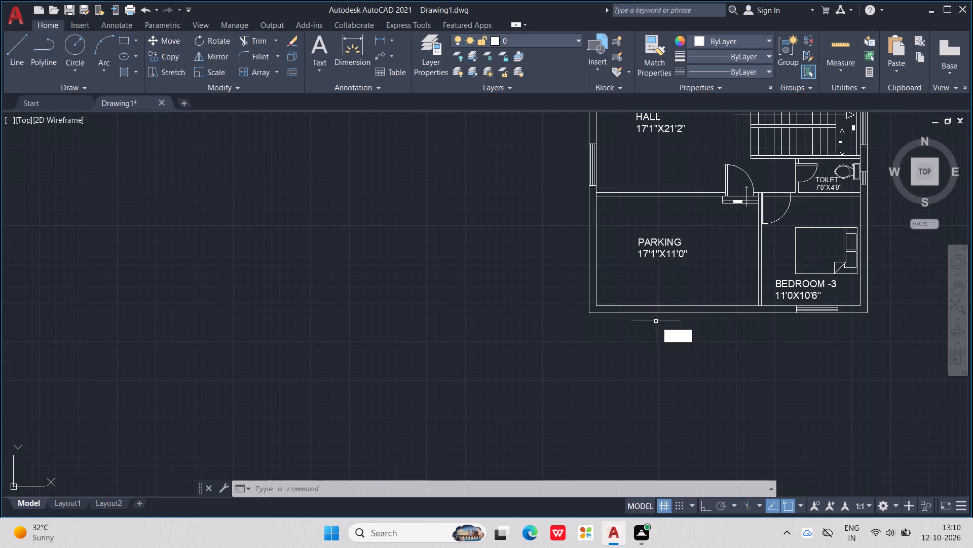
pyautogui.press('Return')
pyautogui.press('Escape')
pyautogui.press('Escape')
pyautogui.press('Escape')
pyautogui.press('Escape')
# Extend the parking's outer-side inner wall line and both lines of the PARKING/BEDROOM -3 partition to the outer front wall line.
pyautogui.write('EX')
pyautogui.press('Return')
pyautogui.click(594, 292)
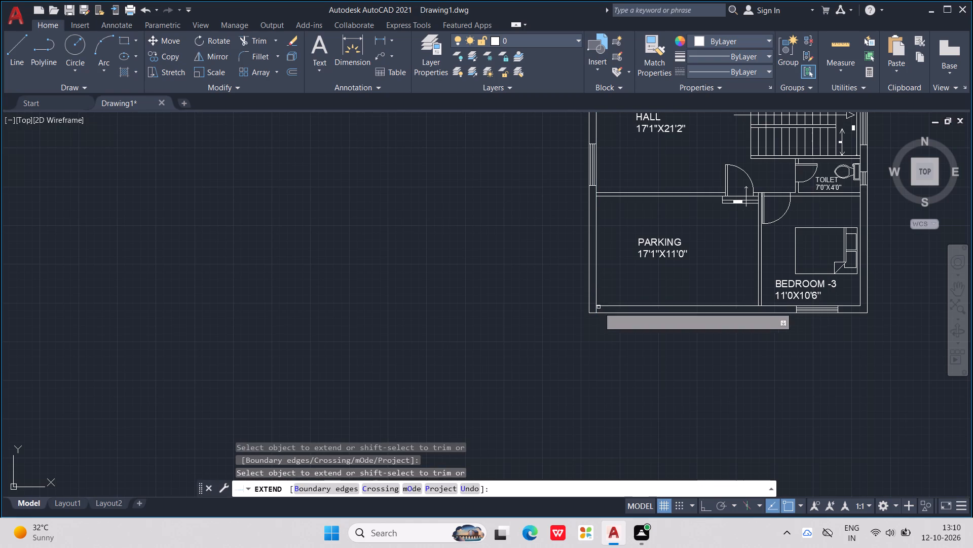
pyautogui.press('Escape')
pyautogui.press('Escape')
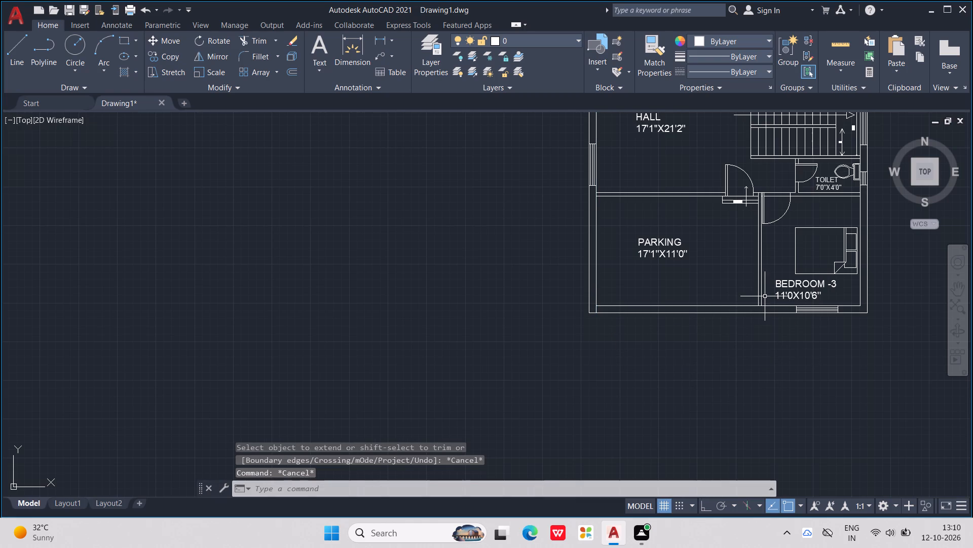
pyautogui.write('EX')
pyautogui.press('Return')
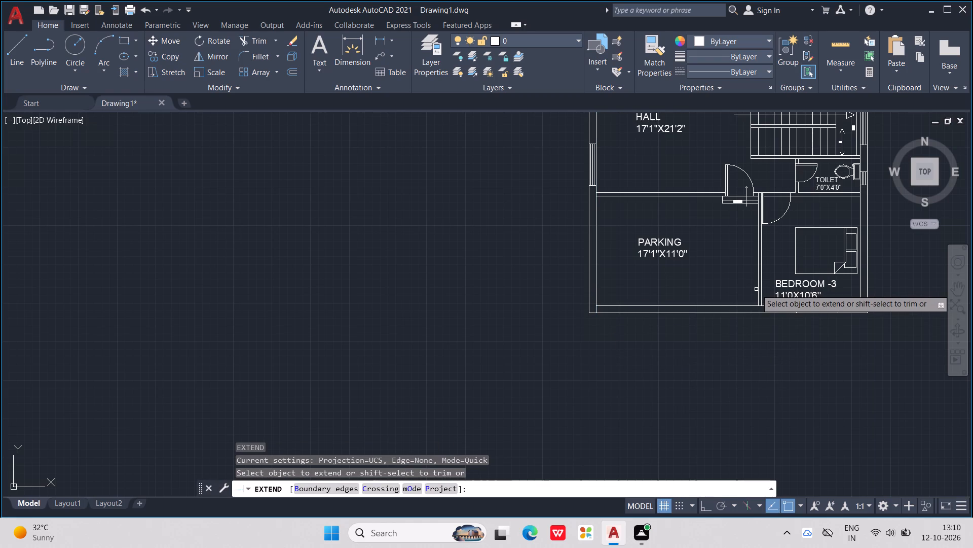
pyautogui.click(759, 288)
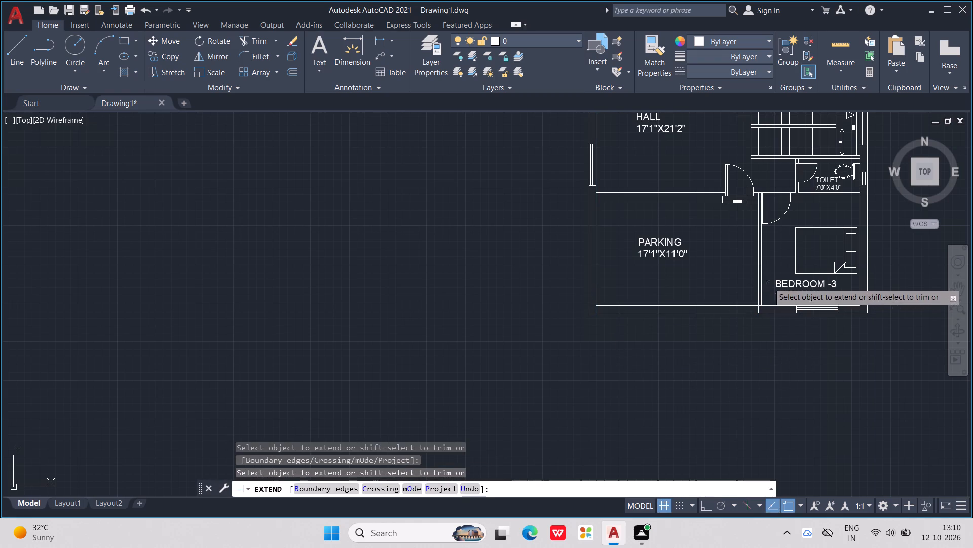
pyautogui.click(762, 294)
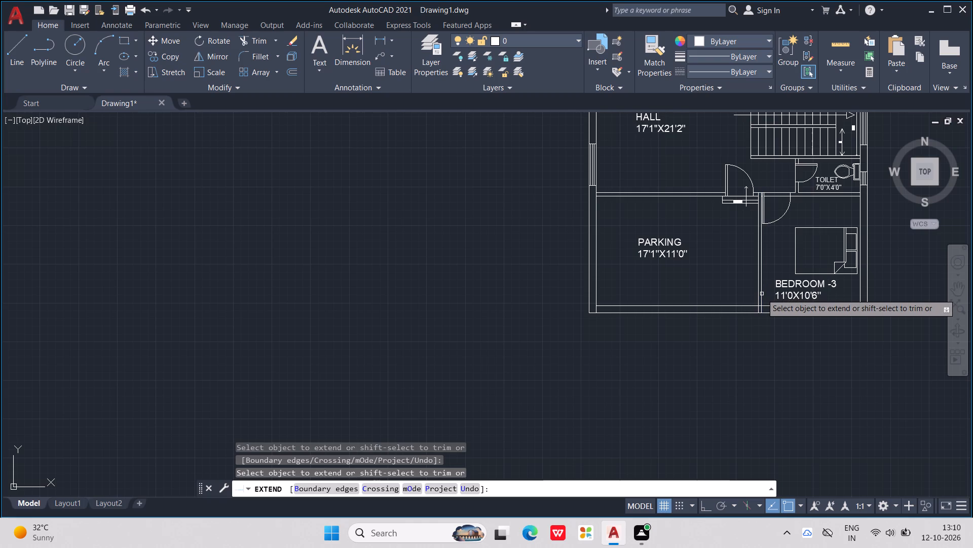
pyautogui.press('Escape')
pyautogui.press('Escape')
pyautogui.press('Escape')
pyautogui.press('Escape')
pyautogui.press('Escape')
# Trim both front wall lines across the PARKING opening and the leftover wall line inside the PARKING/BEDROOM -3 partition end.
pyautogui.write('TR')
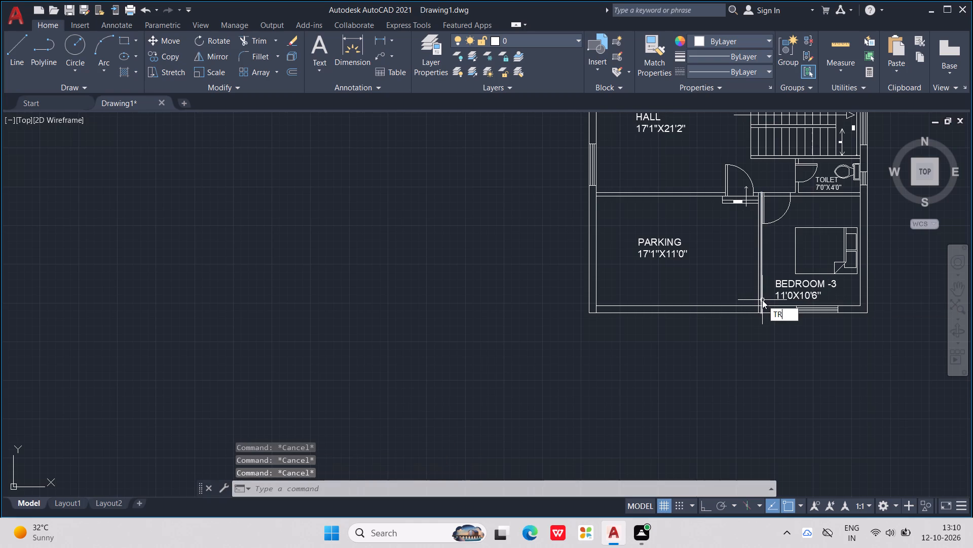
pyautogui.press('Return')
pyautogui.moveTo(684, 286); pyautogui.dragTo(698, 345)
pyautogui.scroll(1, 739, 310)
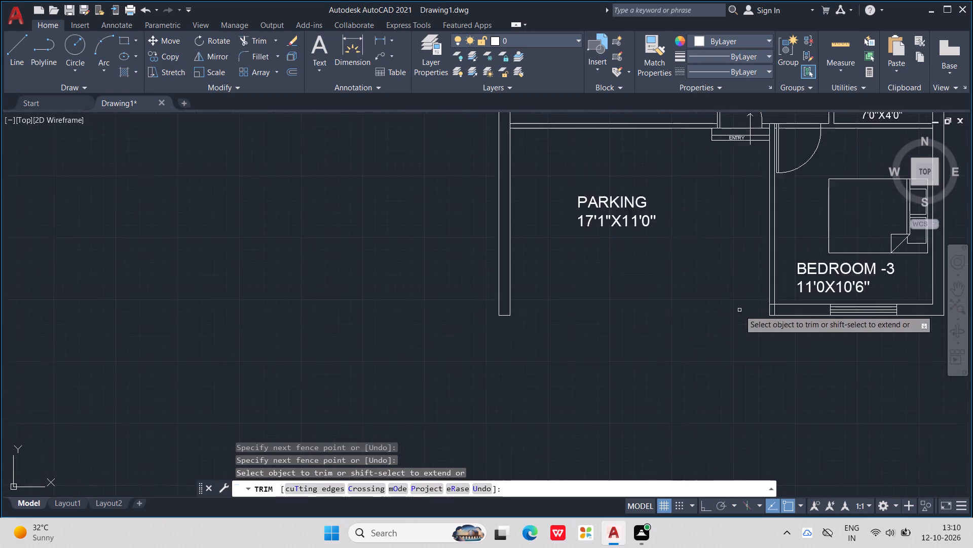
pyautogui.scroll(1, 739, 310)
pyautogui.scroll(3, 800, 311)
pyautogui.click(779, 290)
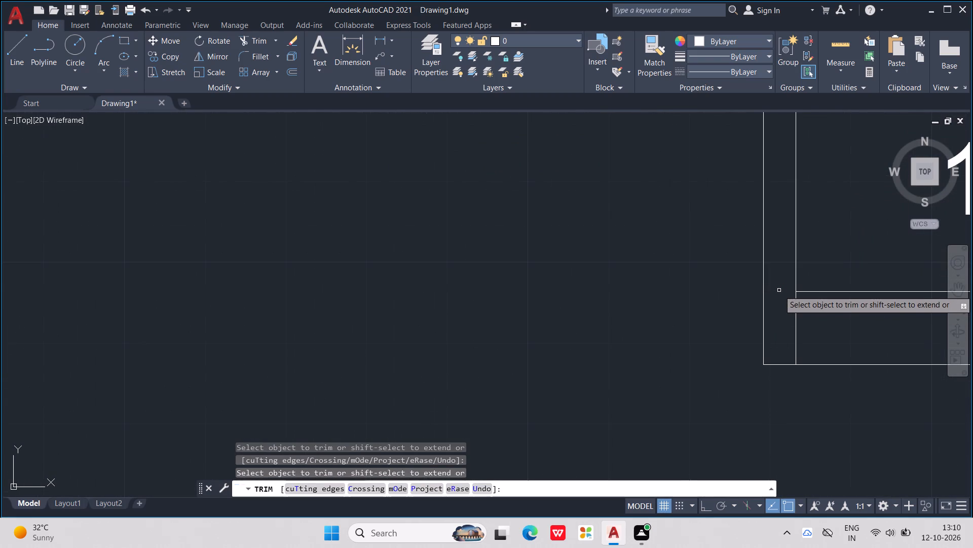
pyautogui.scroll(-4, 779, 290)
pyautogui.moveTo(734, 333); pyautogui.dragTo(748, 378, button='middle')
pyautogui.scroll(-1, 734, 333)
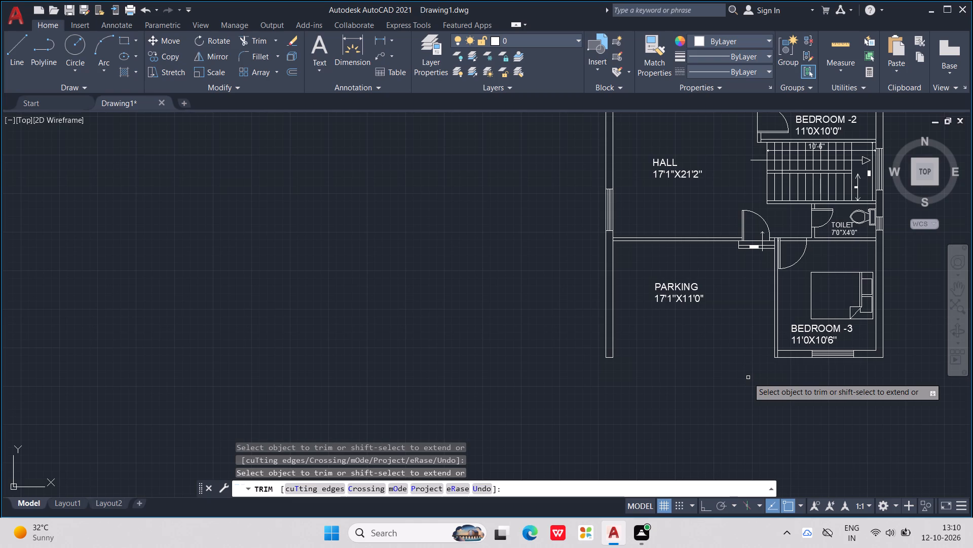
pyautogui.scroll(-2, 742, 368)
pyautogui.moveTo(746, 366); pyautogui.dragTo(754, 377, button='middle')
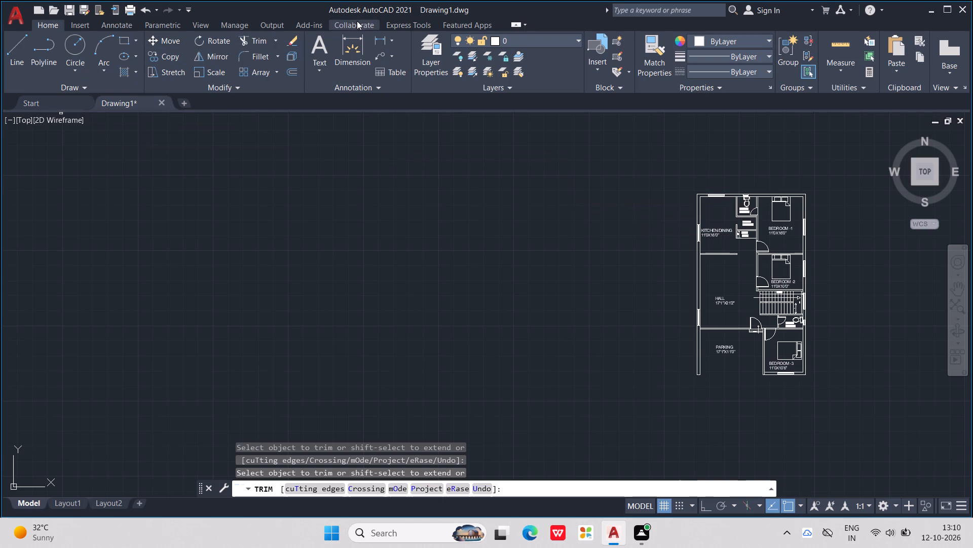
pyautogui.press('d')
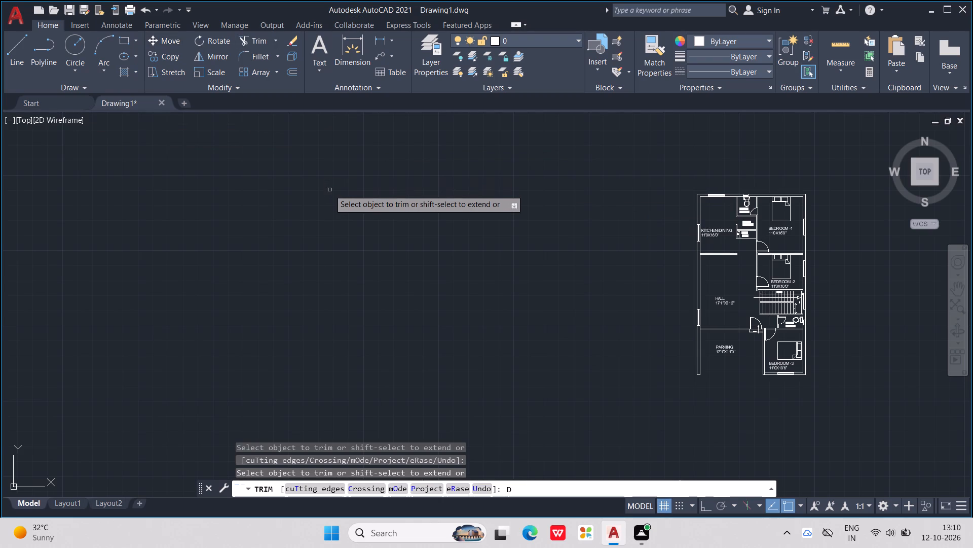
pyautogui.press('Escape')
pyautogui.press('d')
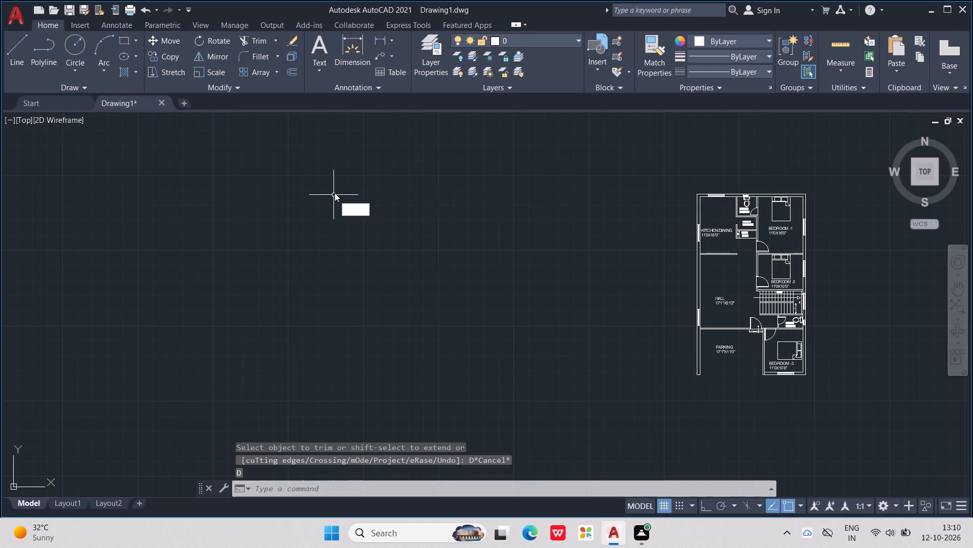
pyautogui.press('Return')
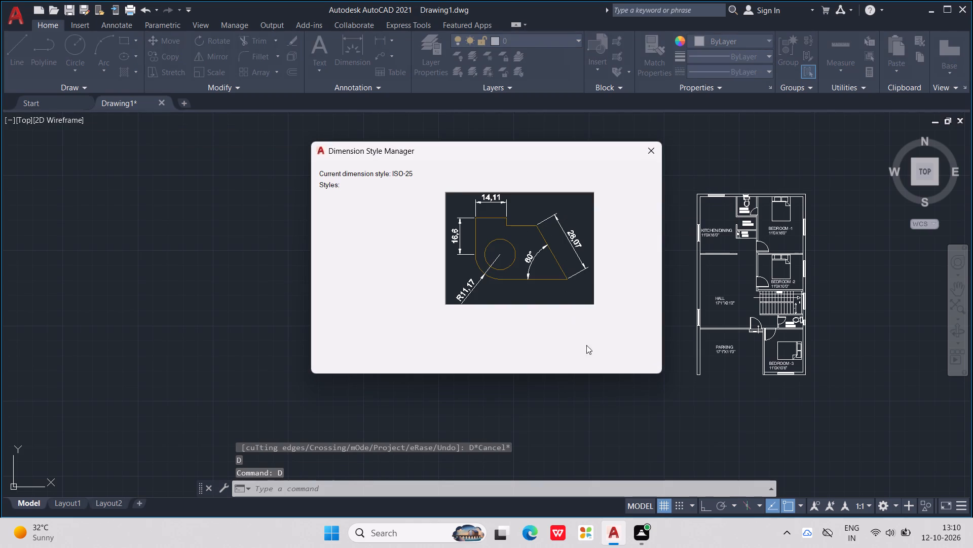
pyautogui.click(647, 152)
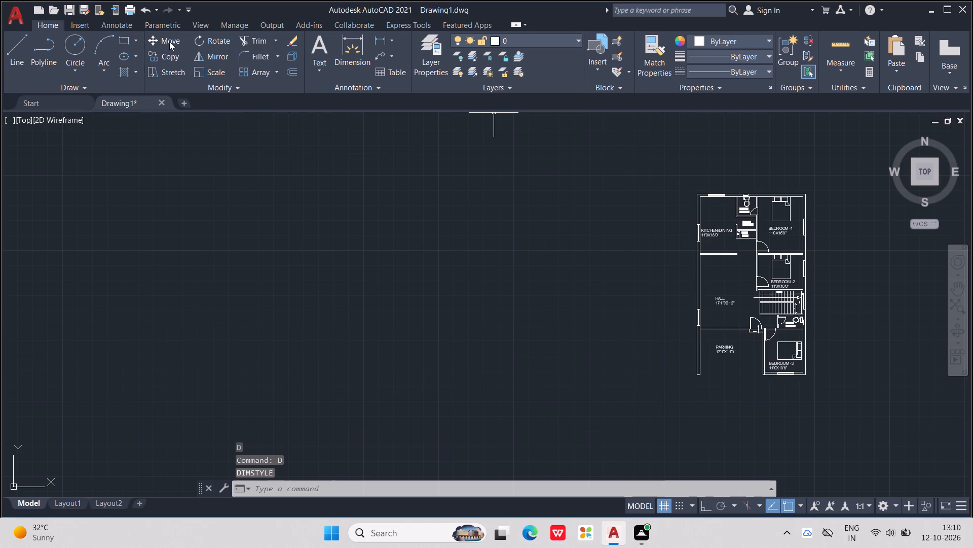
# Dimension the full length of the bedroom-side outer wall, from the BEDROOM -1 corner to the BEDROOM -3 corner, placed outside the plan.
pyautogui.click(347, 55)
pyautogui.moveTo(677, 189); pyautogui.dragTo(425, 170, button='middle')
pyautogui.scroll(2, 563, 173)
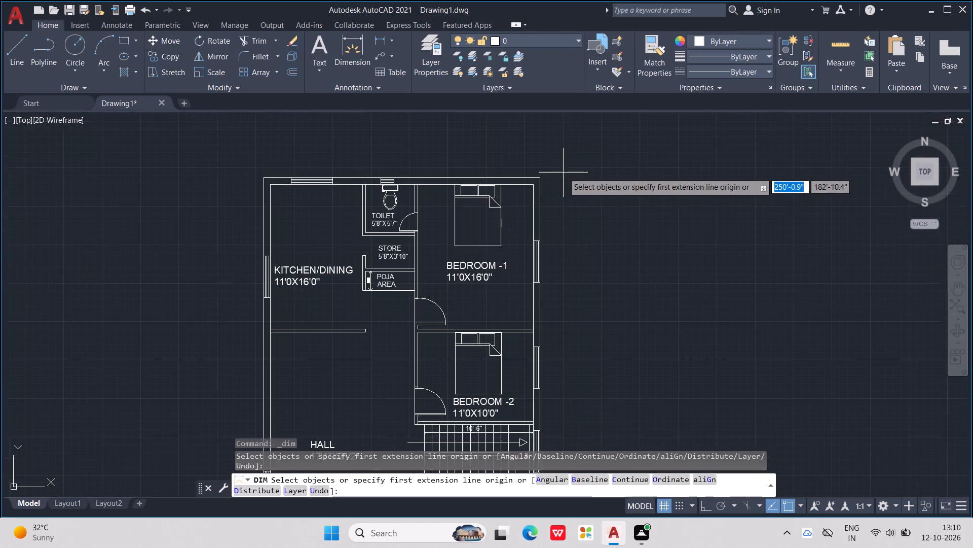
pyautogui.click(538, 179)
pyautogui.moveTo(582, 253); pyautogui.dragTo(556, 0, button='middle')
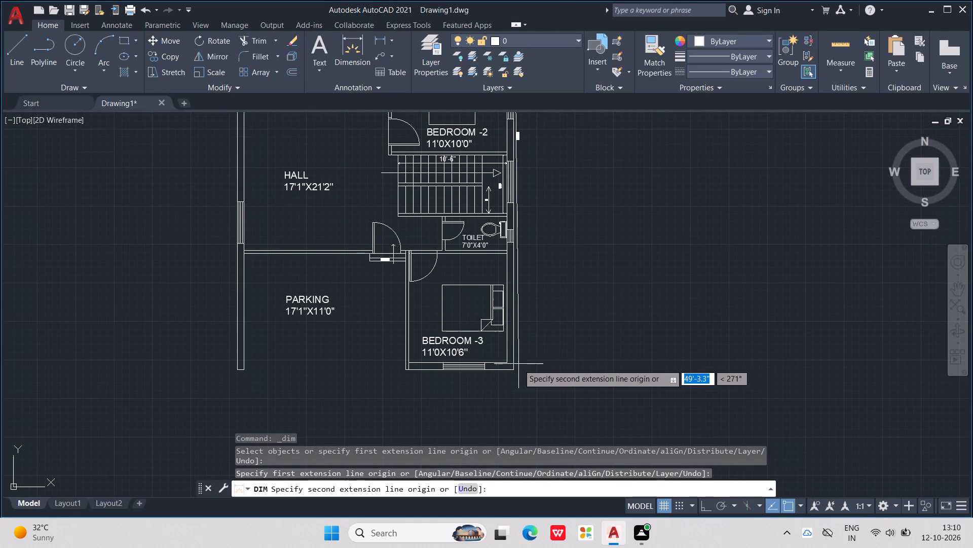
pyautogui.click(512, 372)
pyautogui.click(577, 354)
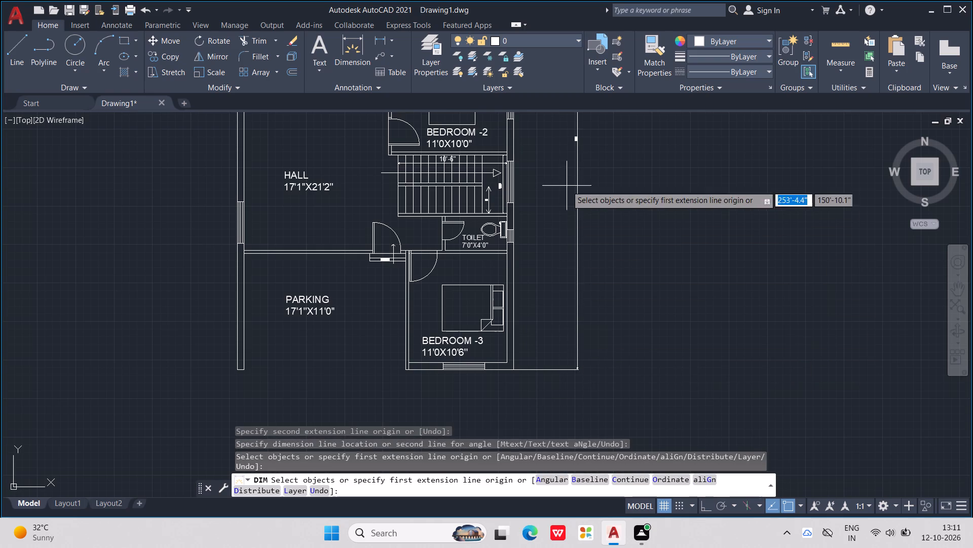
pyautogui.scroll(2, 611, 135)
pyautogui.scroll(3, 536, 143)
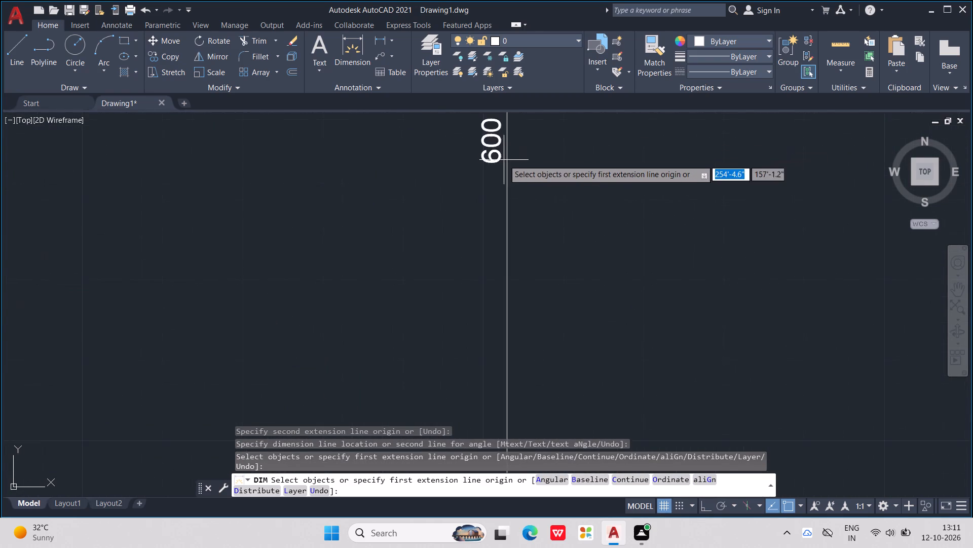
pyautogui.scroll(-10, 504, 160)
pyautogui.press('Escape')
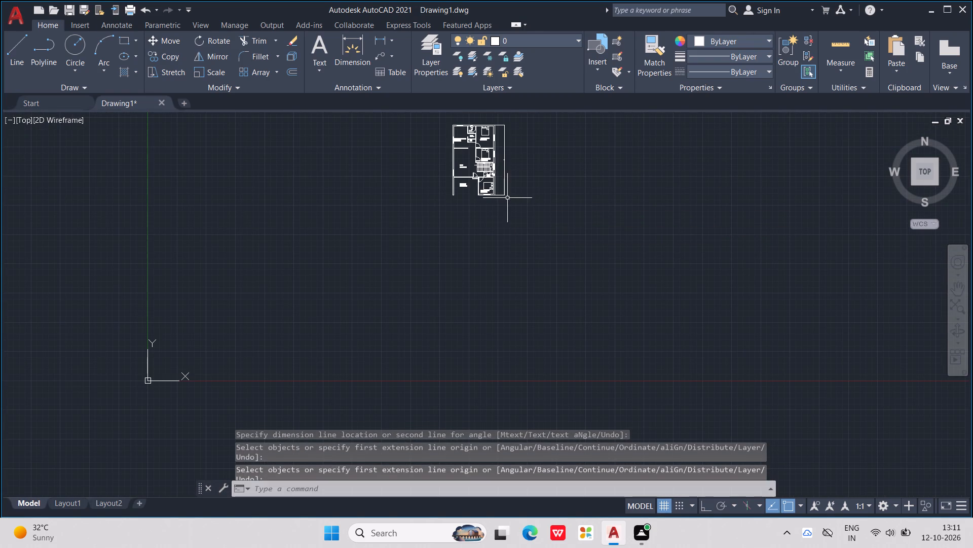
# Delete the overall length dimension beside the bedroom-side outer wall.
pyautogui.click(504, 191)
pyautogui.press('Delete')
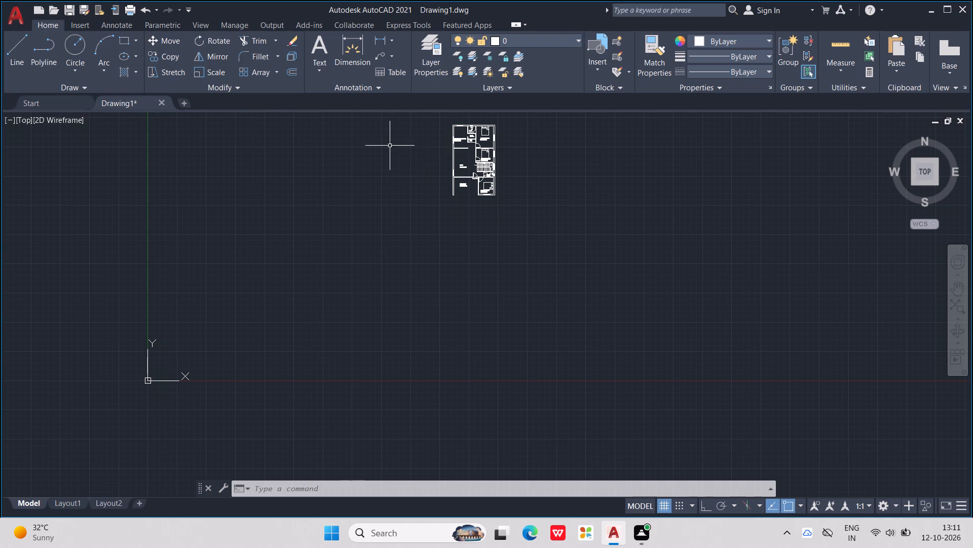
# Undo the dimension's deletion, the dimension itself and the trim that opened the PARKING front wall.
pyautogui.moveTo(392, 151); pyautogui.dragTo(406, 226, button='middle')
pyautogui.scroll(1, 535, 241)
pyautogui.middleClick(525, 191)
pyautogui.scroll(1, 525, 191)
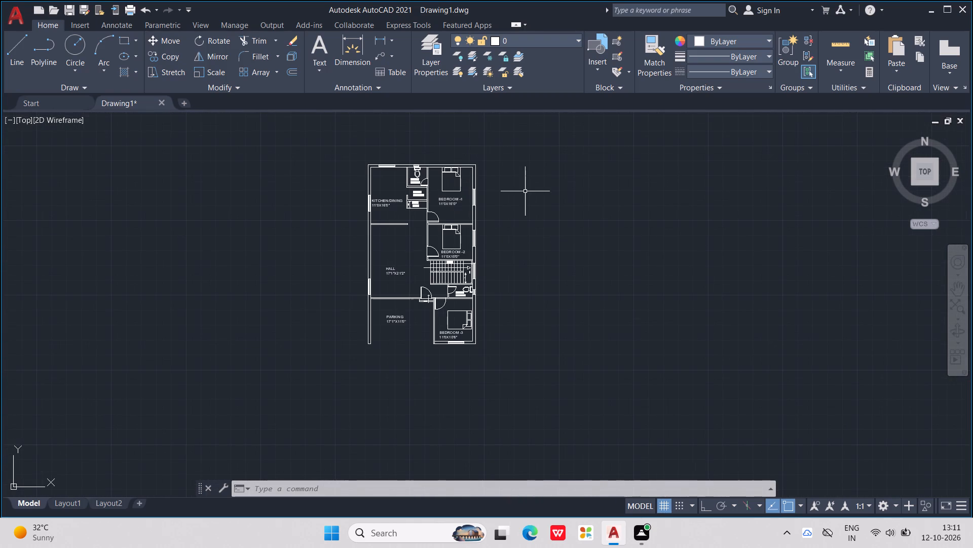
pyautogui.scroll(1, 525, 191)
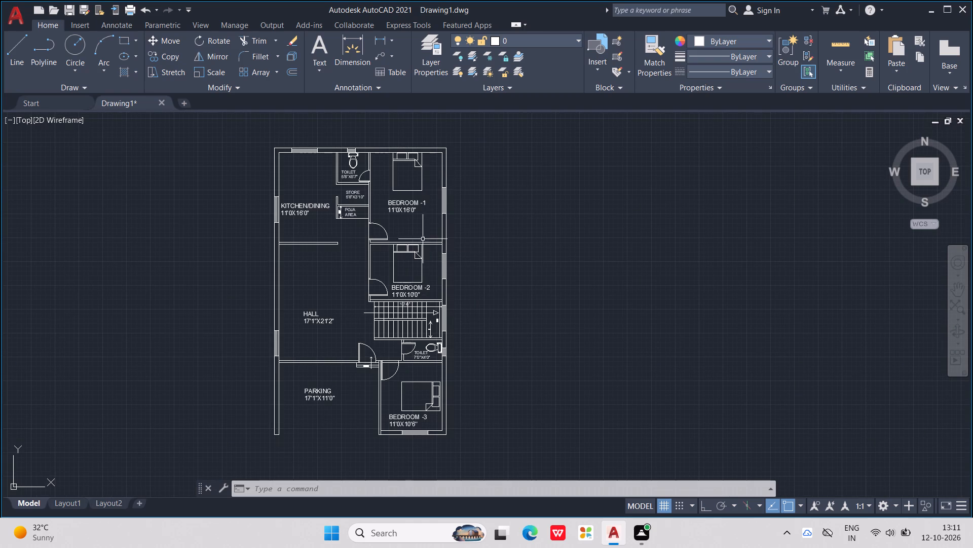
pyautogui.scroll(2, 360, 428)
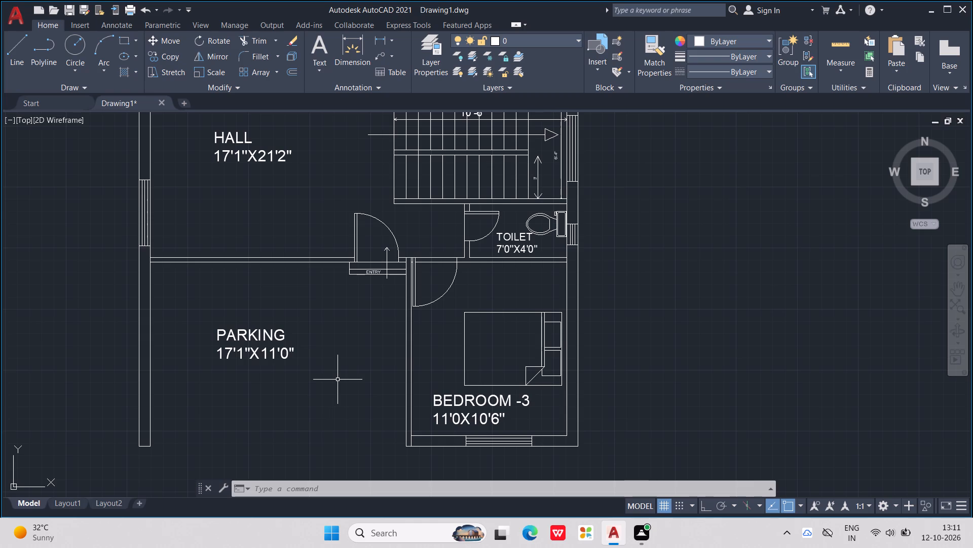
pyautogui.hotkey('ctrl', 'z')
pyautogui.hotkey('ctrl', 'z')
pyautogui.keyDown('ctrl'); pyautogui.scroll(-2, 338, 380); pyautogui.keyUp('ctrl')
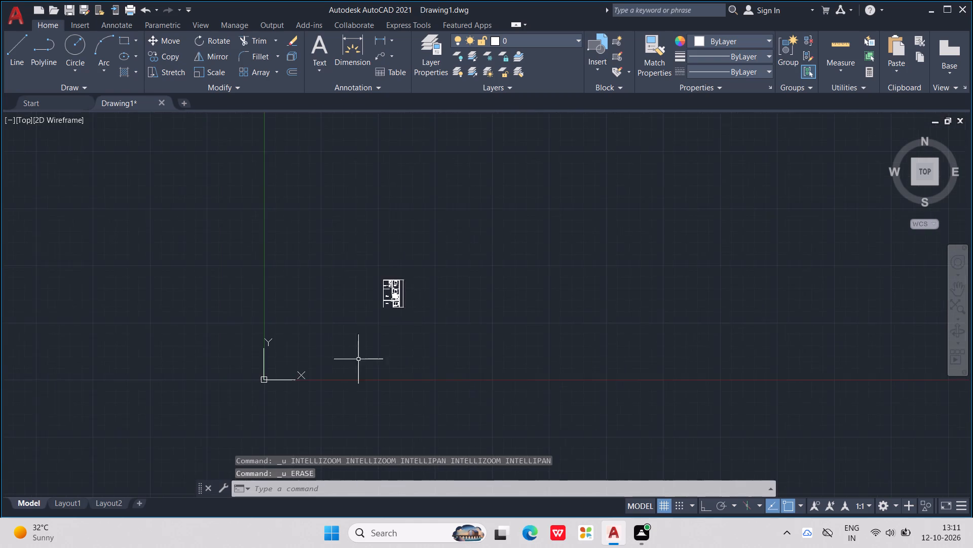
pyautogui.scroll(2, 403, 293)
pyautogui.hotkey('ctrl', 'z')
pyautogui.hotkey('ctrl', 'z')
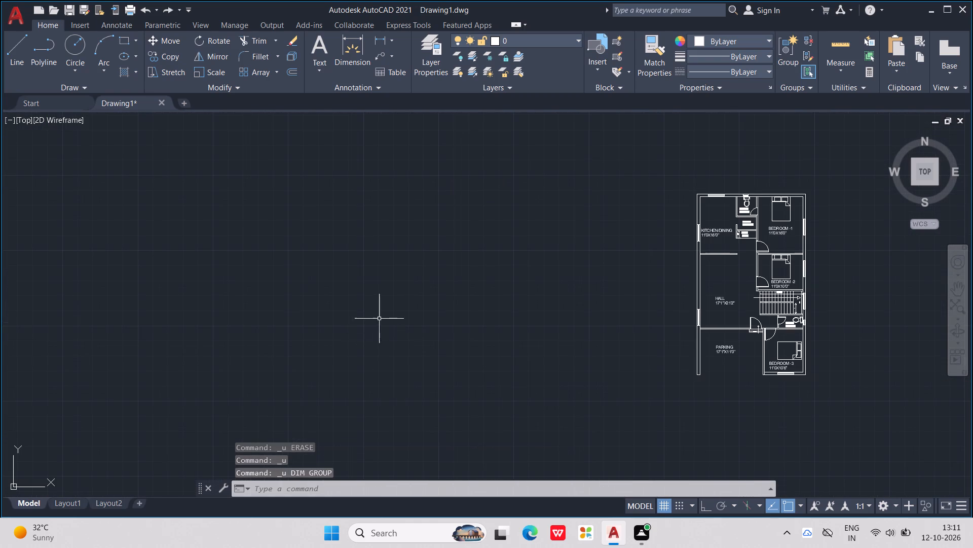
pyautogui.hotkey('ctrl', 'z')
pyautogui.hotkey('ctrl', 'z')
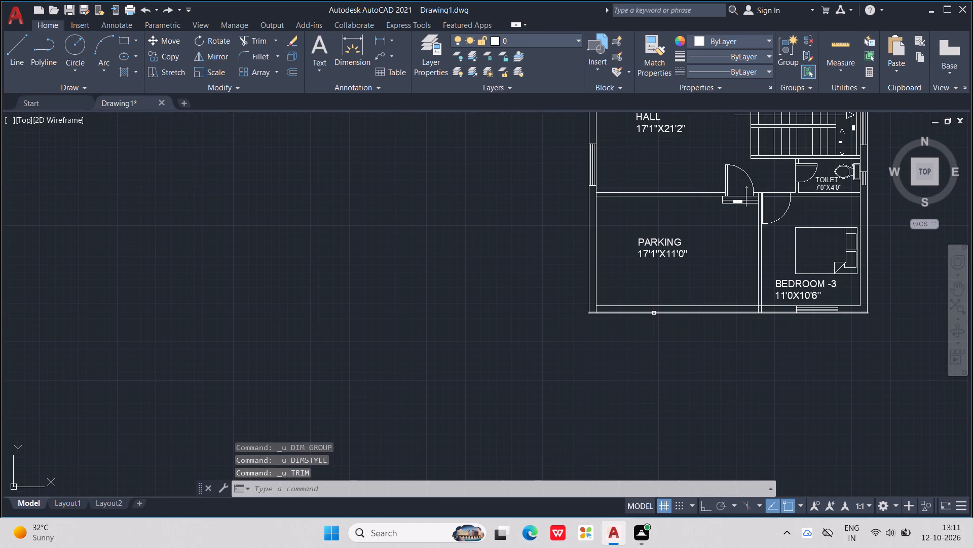
# Trim only the inner front wall line across PARKING, between the outer side wall and the BEDROOM -3 partition.
pyautogui.scroll(1, 654, 313)
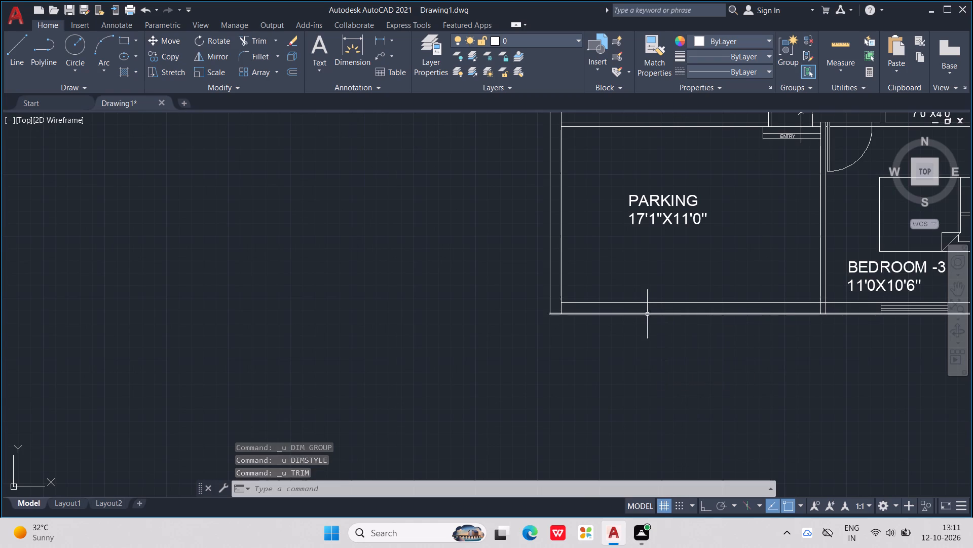
pyautogui.press('t')
pyautogui.press('r')
pyautogui.press('space')
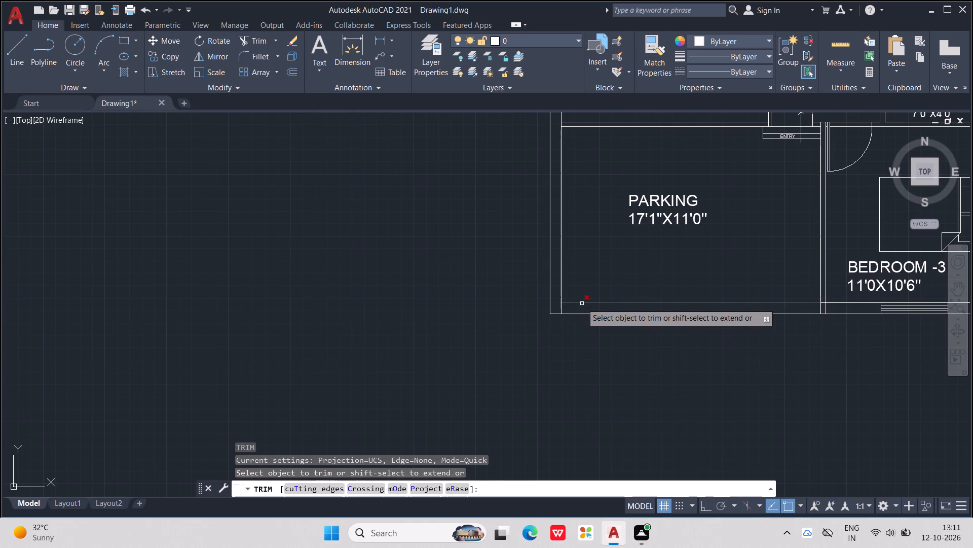
pyautogui.click(582, 303)
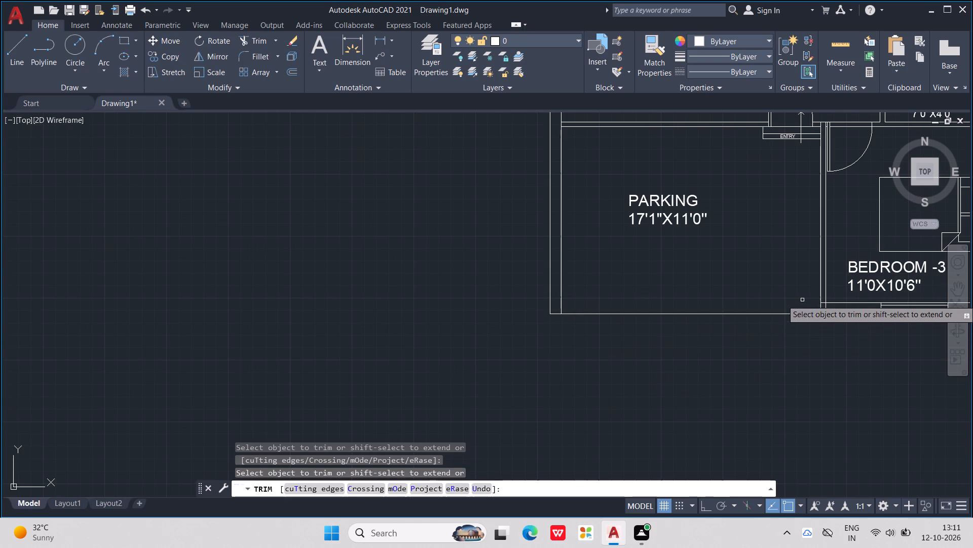
pyautogui.scroll(1, 830, 309)
pyautogui.press('Escape')
# Draw a line about 18'-3" long just inside PARKING's front wall line, from the outer side wall line to the BEDROOM -3 partition.
pyautogui.scroll(2, 809, 301)
pyautogui.scroll(-2, 747, 324)
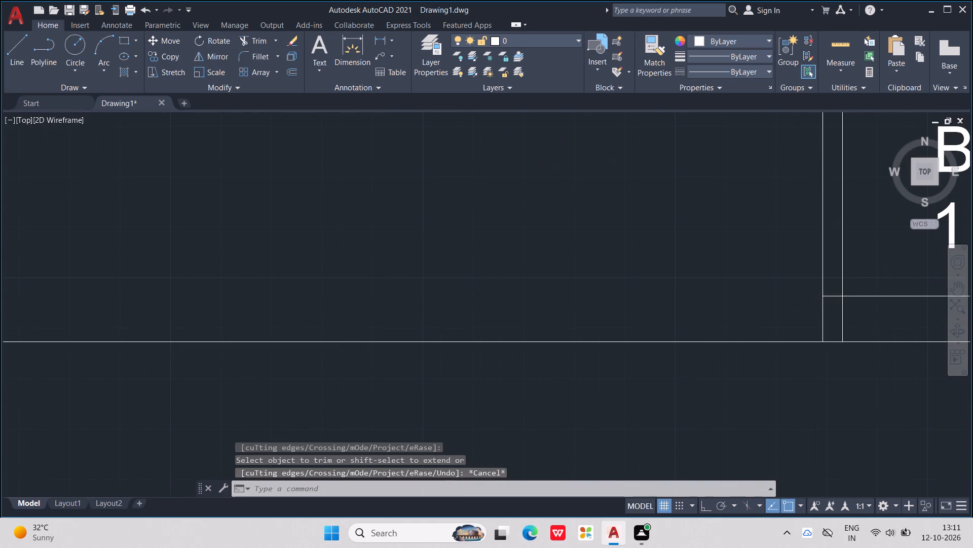
pyautogui.press('l')
pyautogui.press('space')
pyautogui.scroll(1, 356, 328)
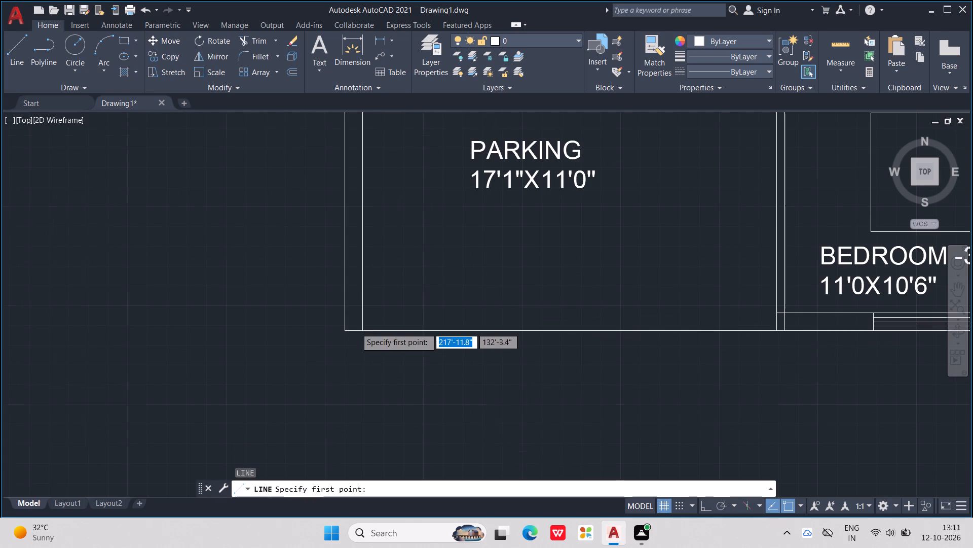
pyautogui.scroll(1, 356, 328)
pyautogui.click(324, 310)
pyautogui.moveTo(651, 313); pyautogui.dragTo(120, 378, button='middle')
pyautogui.scroll(-1, 651, 313)
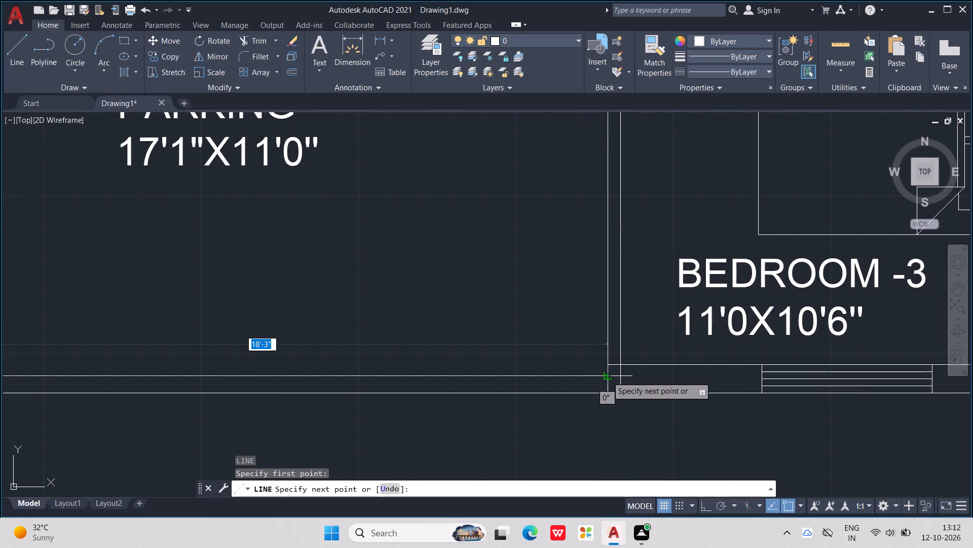
pyautogui.click(607, 376)
pyautogui.scroll(-5, 607, 376)
pyautogui.press('Escape')
# Trim the overlapping ends of the side wall's inner line and the new front line at PARKING's outer corner.
pyautogui.moveTo(486, 327); pyautogui.dragTo(493, 348, button='middle')
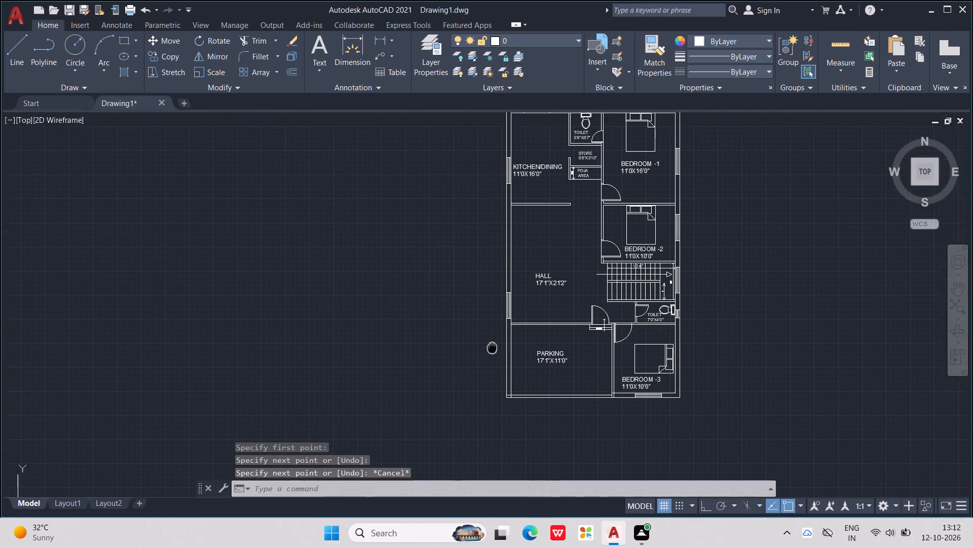
pyautogui.moveTo(493, 348); pyautogui.dragTo(504, 406, button='middle')
pyautogui.scroll(-1, 505, 406)
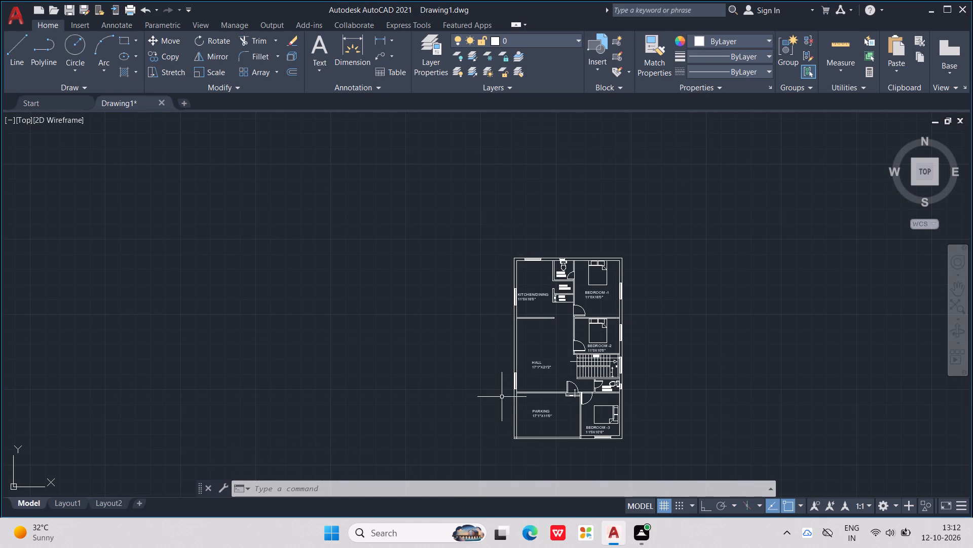
pyautogui.scroll(1, 563, 543)
pyautogui.scroll(2, 490, 519)
pyautogui.scroll(3, 508, 471)
pyautogui.write('TR')
pyautogui.press('Return')
pyautogui.scroll(2, 533, 418)
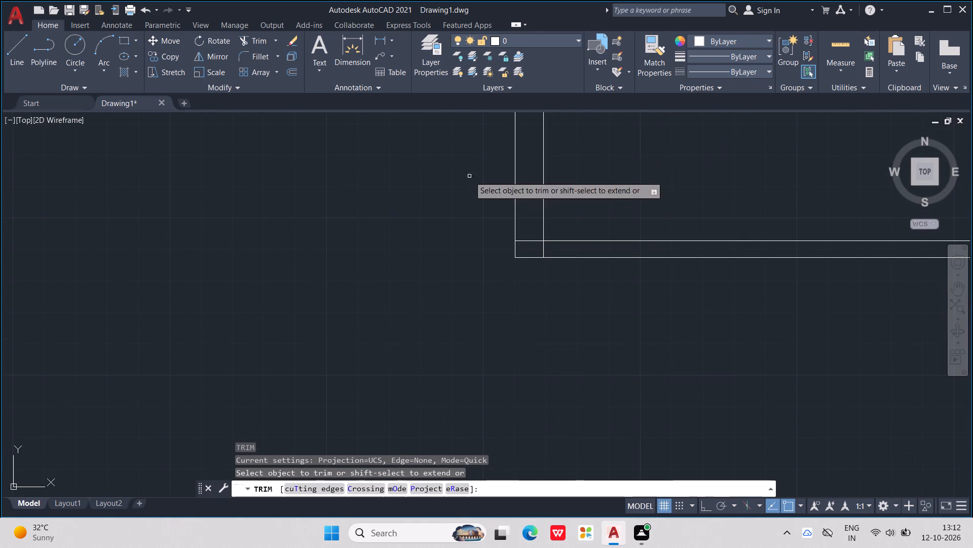
pyautogui.click(544, 244)
pyautogui.click(534, 241)
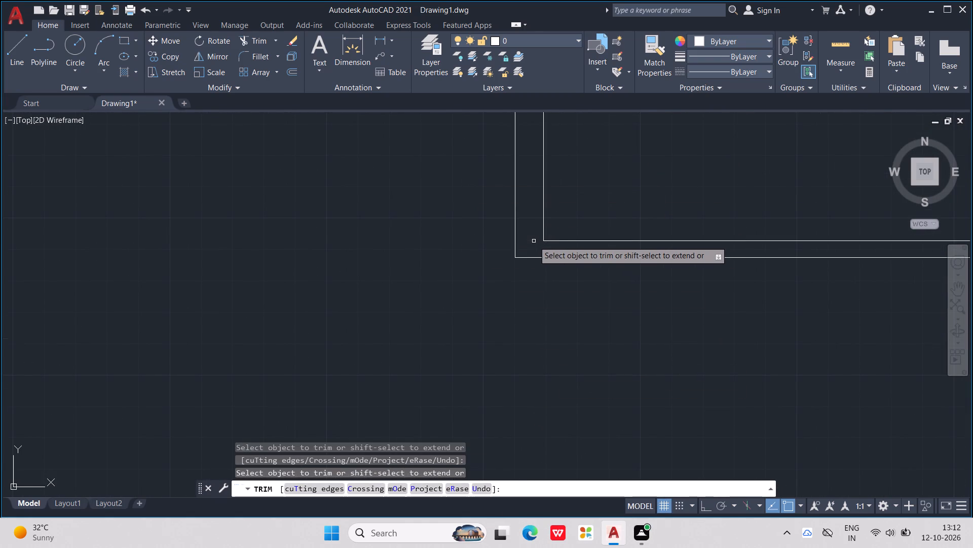
pyautogui.scroll(-5, 534, 241)
pyautogui.moveTo(534, 241); pyautogui.dragTo(440, 371, button='middle')
pyautogui.press('Escape')
pyautogui.press('Escape')
pyautogui.press('Escape')
pyautogui.press('Escape')
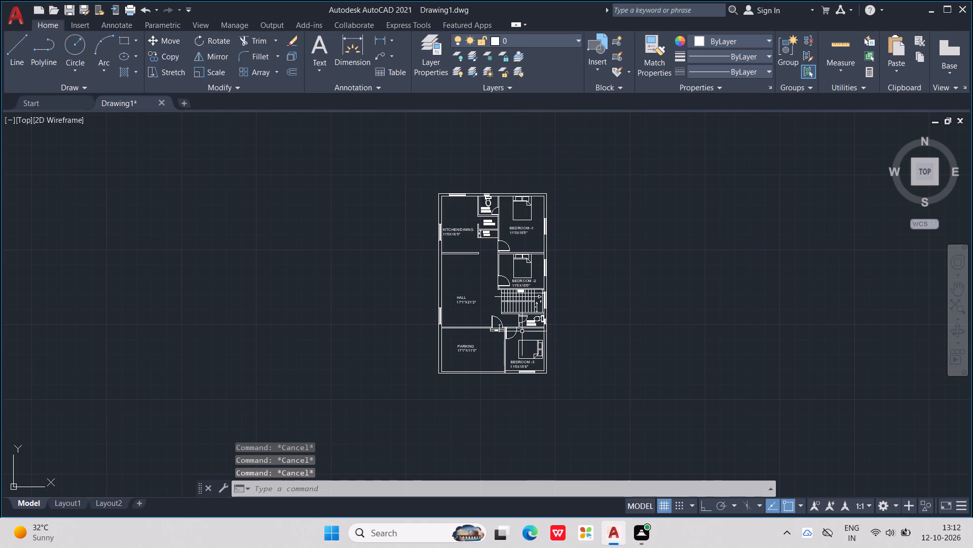
# Modify the ISO-25 dimension style to Engineering linear units with one-decimal inch precision, and set it current.
pyautogui.press('g')
pyautogui.press('BackSpace')
pyautogui.press('d')
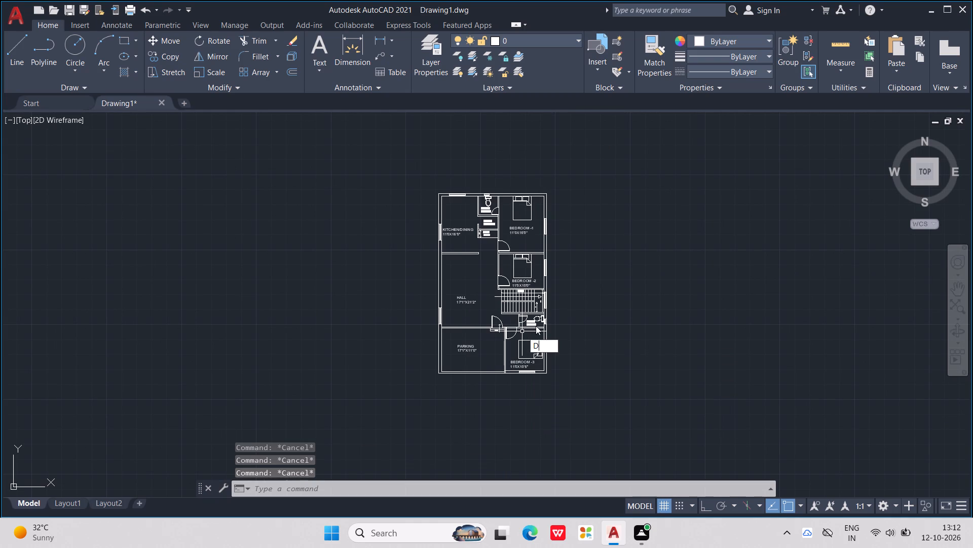
pyautogui.press('Return')
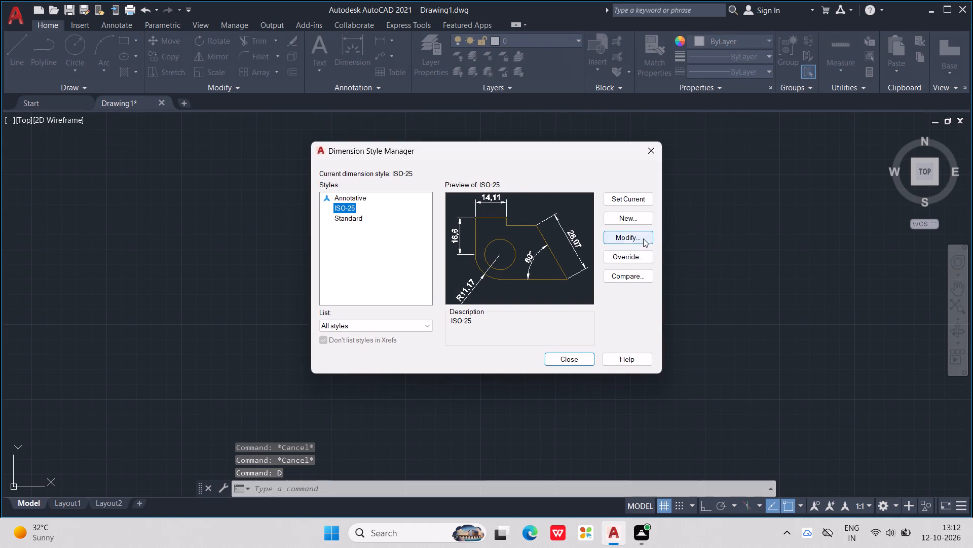
pyautogui.click(643, 238)
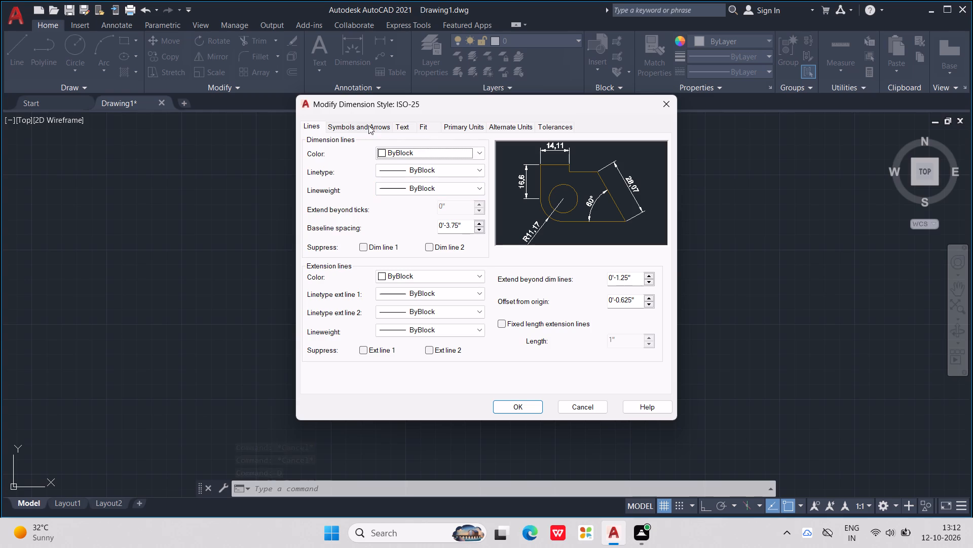
pyautogui.doubleClick(471, 127)
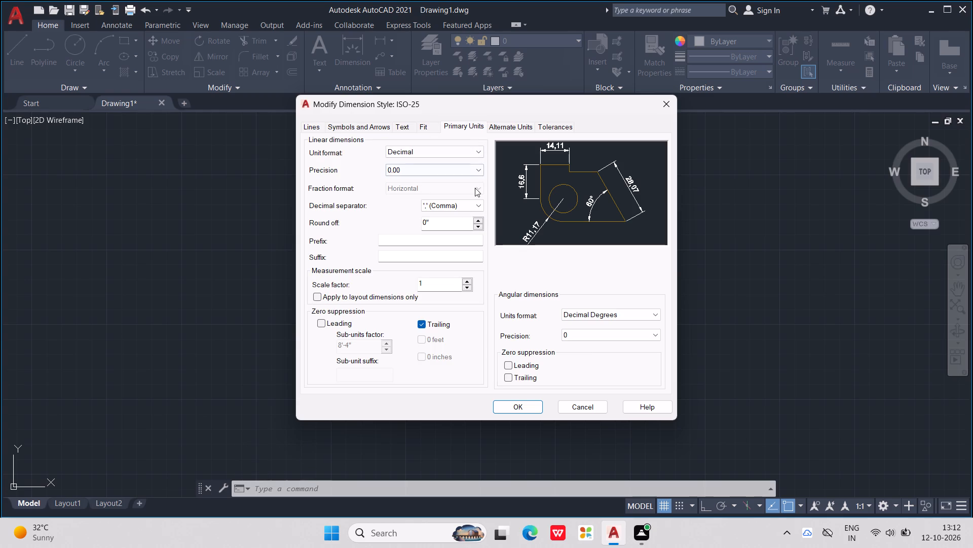
pyautogui.click(475, 147)
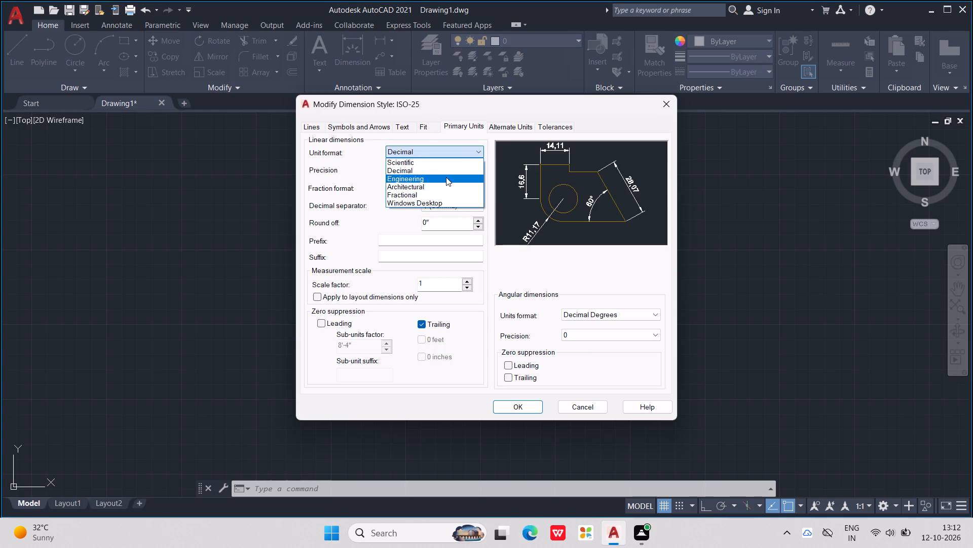
pyautogui.click(446, 177)
pyautogui.click(482, 170)
pyautogui.click(393, 189)
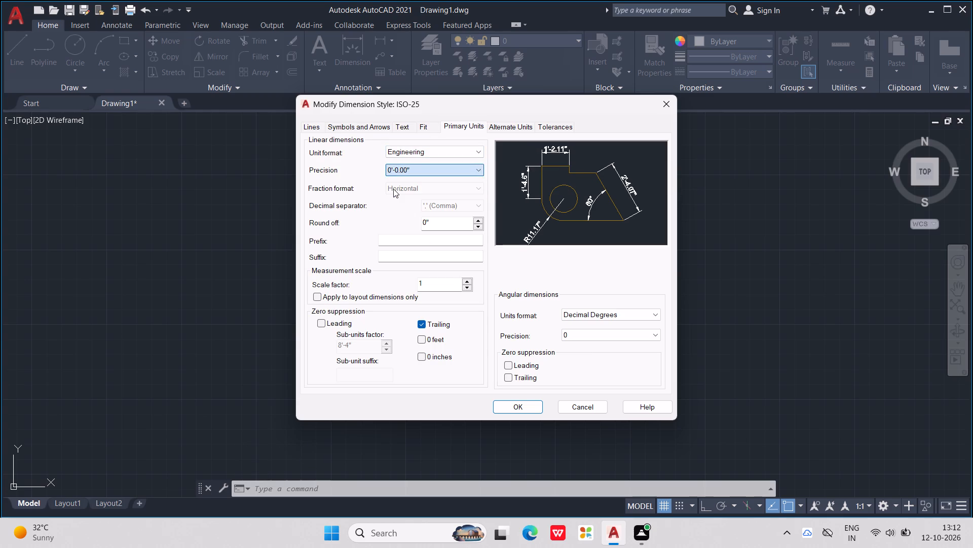
pyautogui.click(508, 408)
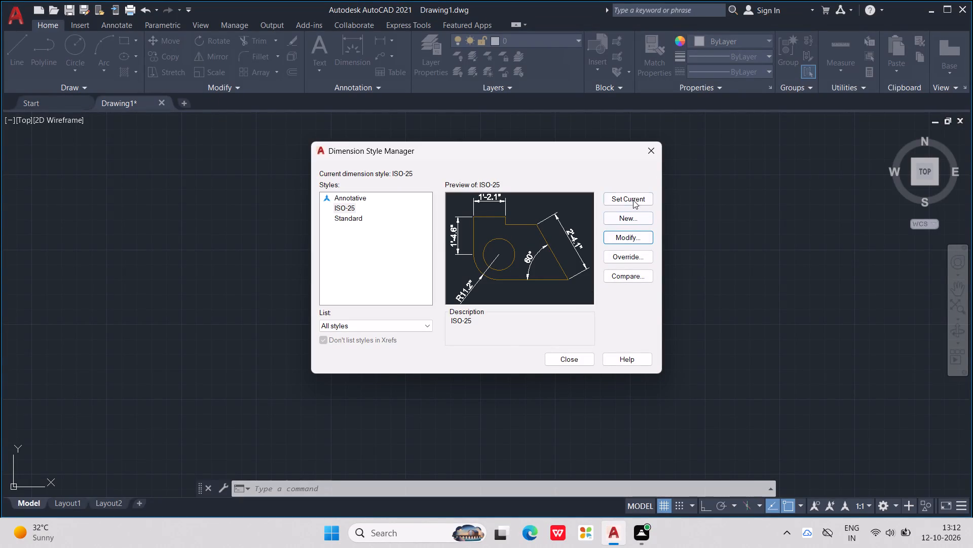
pyautogui.click(633, 198)
pyautogui.click(631, 198)
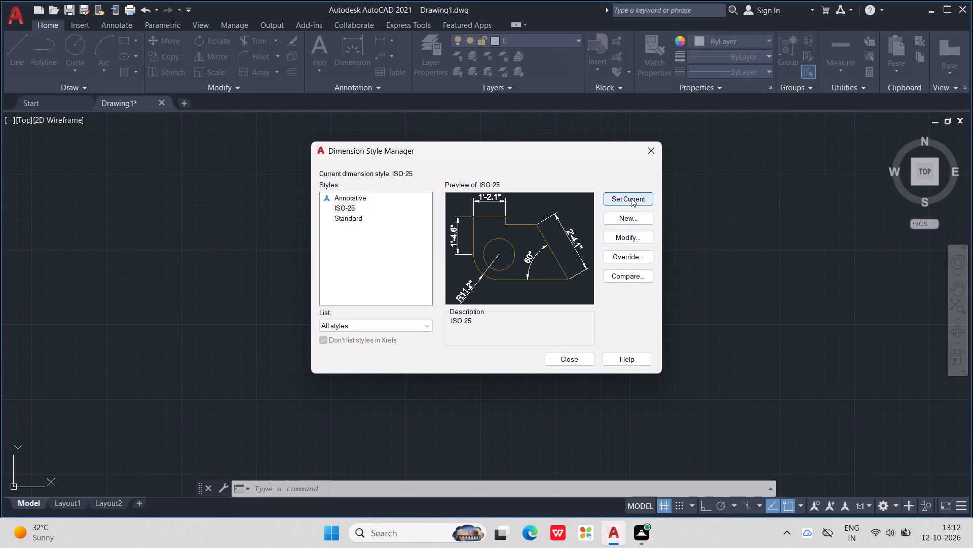
pyautogui.click(576, 359)
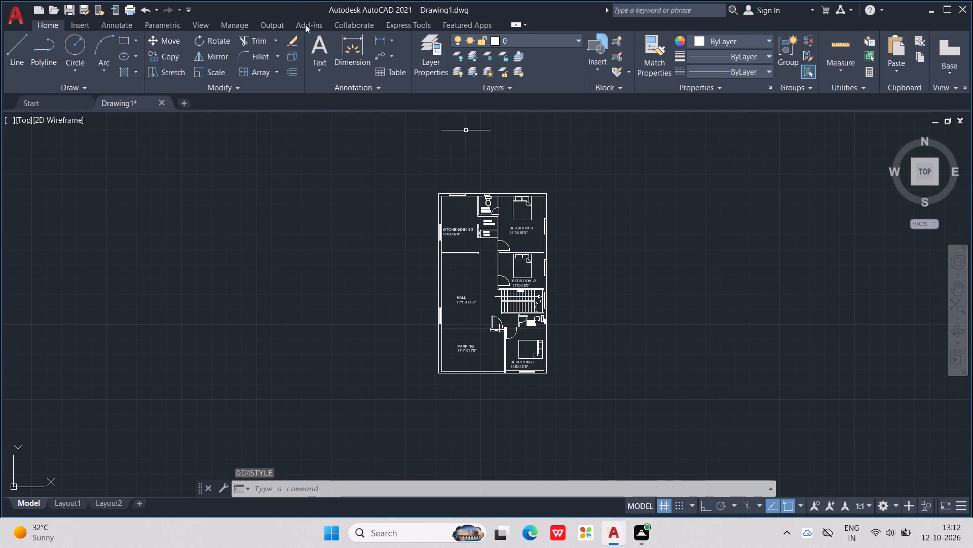
# Dimension the full length of the bedroom-side outer wall, from the BEDROOM -1 outer corner to the BEDROOM -3 outer corner.
pyautogui.click(333, 45)
pyautogui.scroll(2, 609, 176)
pyautogui.scroll(3, 482, 223)
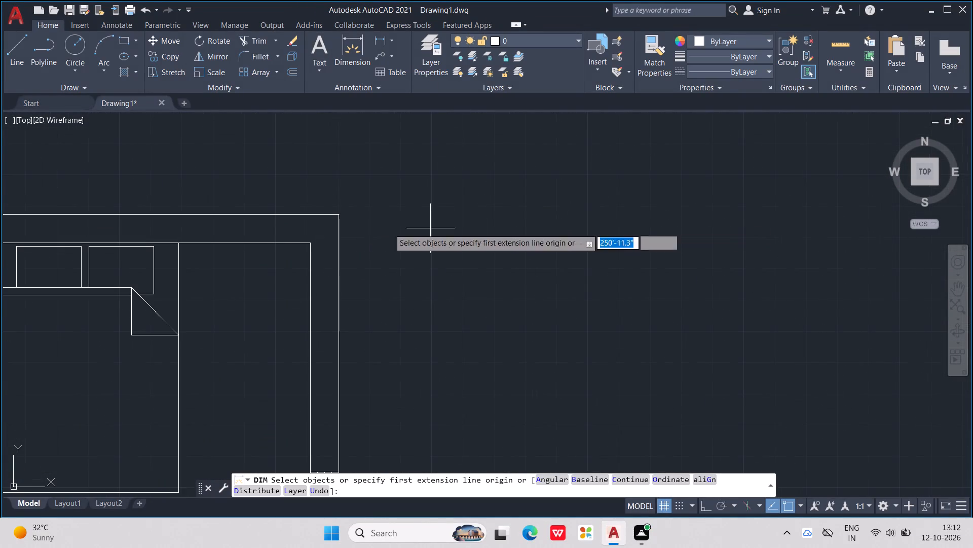
pyautogui.click(339, 214)
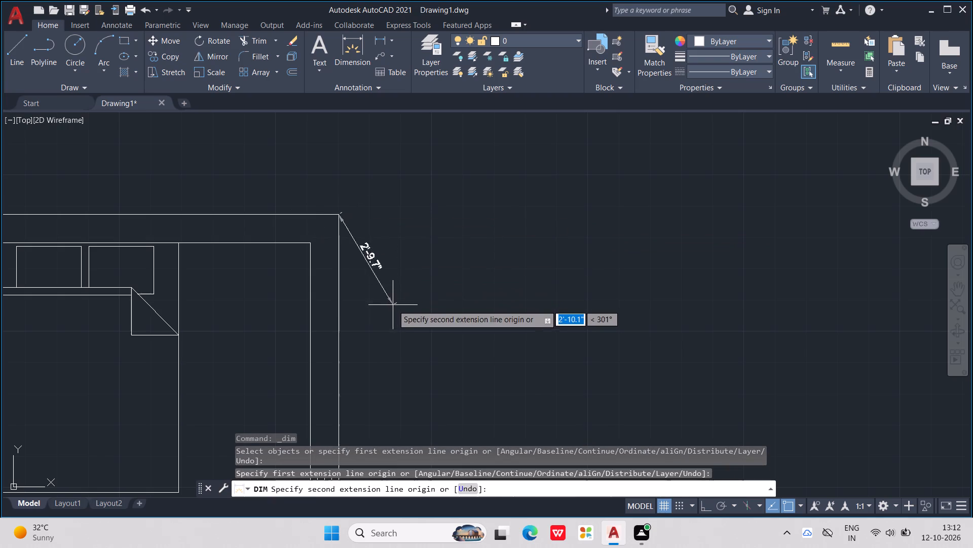
pyautogui.moveTo(393, 304); pyautogui.dragTo(456, 133, button='middle')
pyautogui.scroll(-4, 457, 132)
pyautogui.scroll(3, 459, 421)
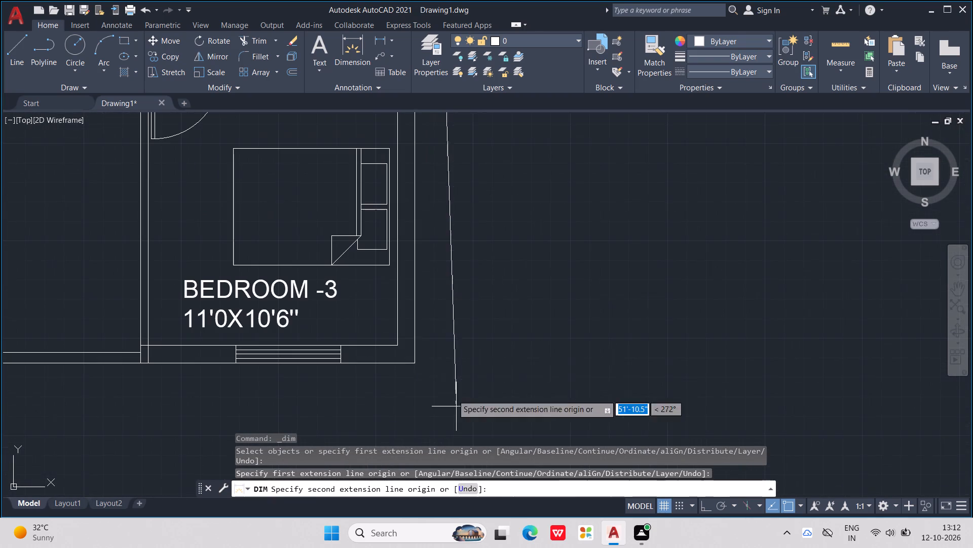
pyautogui.click(411, 366)
pyautogui.moveTo(511, 362); pyautogui.dragTo(516, 399, button='middle')
pyautogui.scroll(-1, 511, 362)
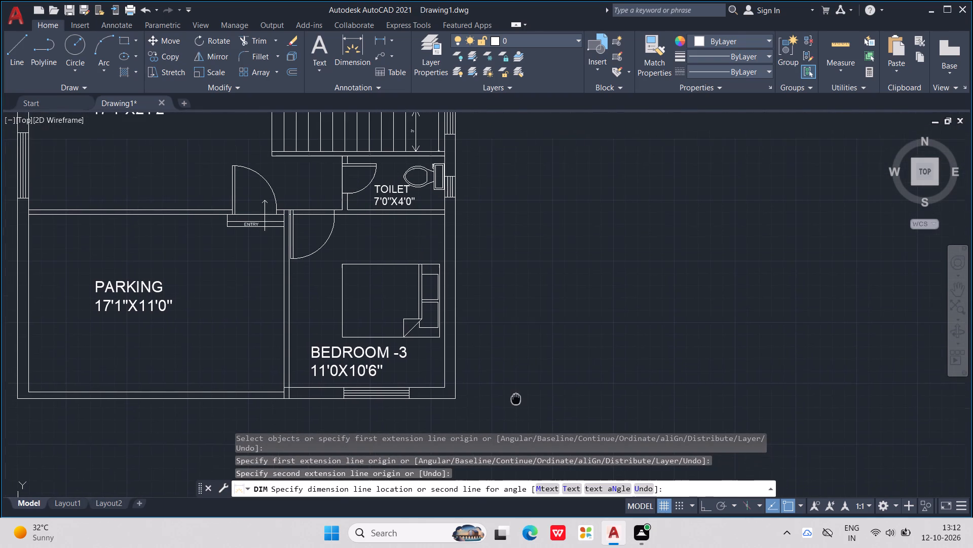
pyautogui.moveTo(516, 399); pyautogui.dragTo(516, 400, button='middle')
pyautogui.click(516, 400)
# Examine the new outer-wall dimension and the size of its text beside BEDROOM -2.
pyautogui.scroll(-3, 539, 208)
pyautogui.scroll(2, 531, 145)
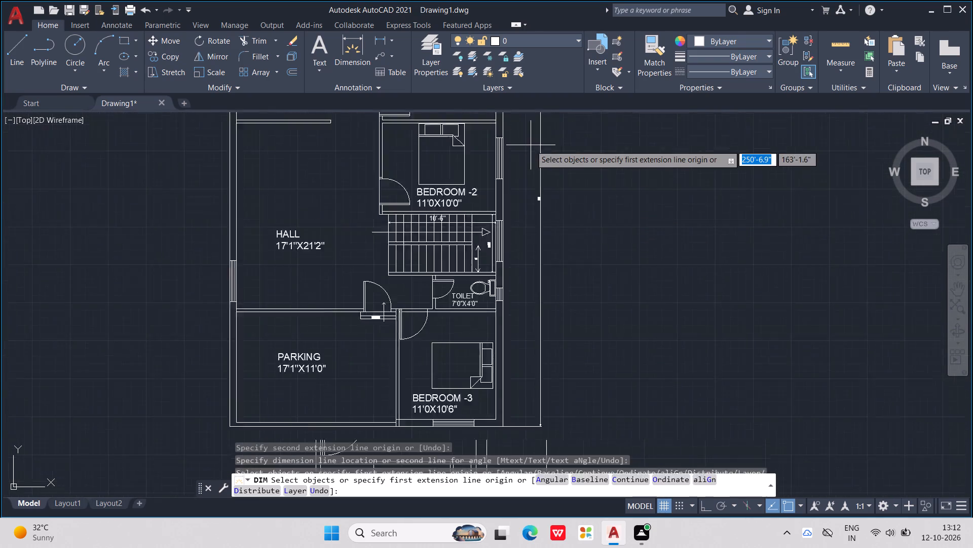
pyautogui.scroll(3, 531, 145)
pyautogui.scroll(-2, 557, 333)
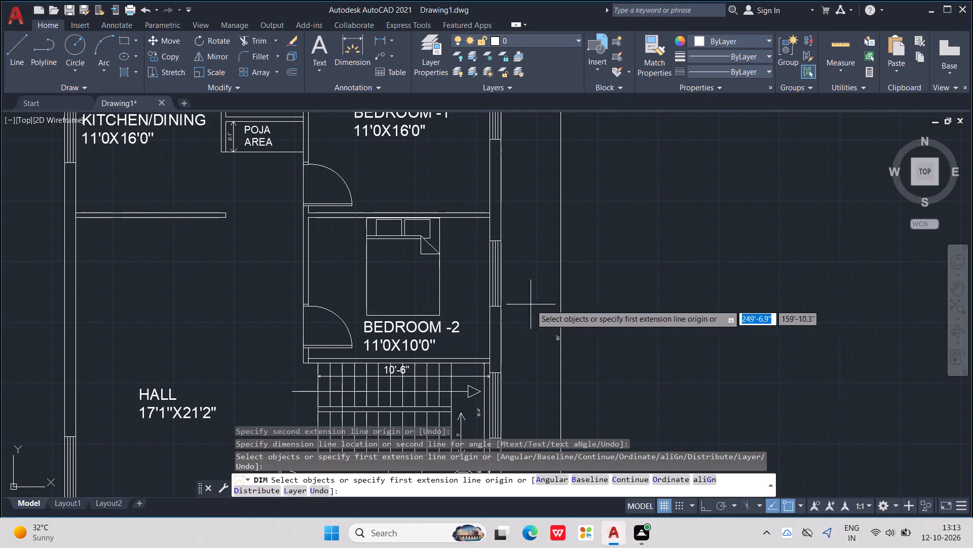
pyautogui.scroll(2, 565, 364)
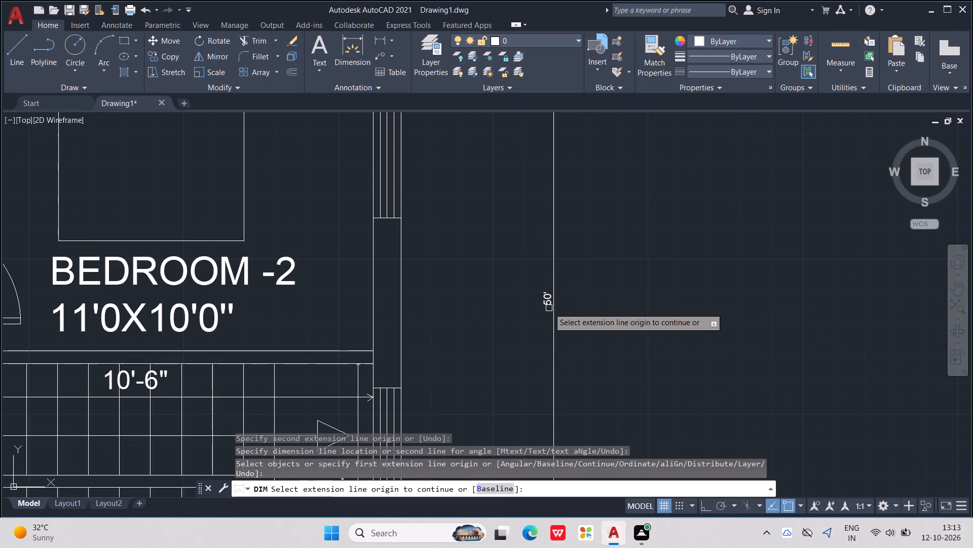
pyautogui.scroll(-3, 530, 279)
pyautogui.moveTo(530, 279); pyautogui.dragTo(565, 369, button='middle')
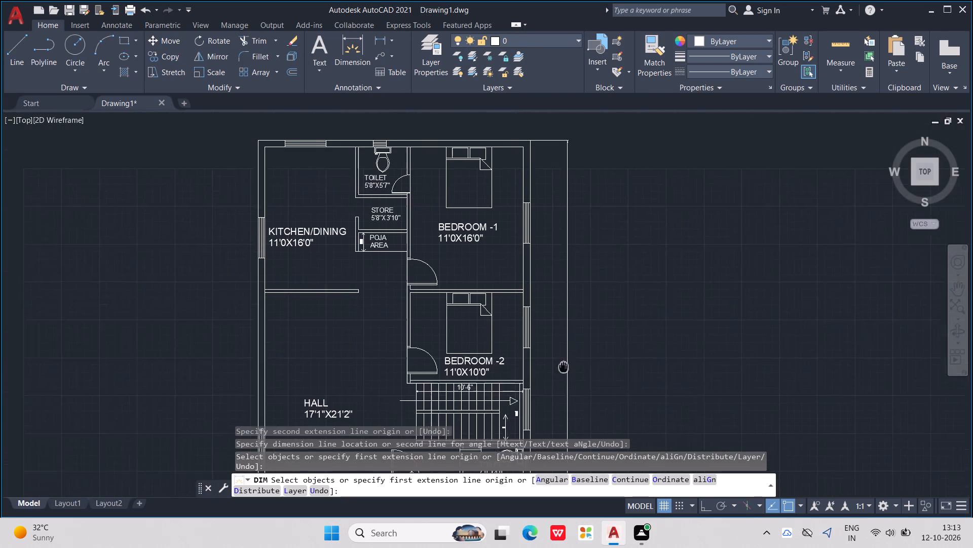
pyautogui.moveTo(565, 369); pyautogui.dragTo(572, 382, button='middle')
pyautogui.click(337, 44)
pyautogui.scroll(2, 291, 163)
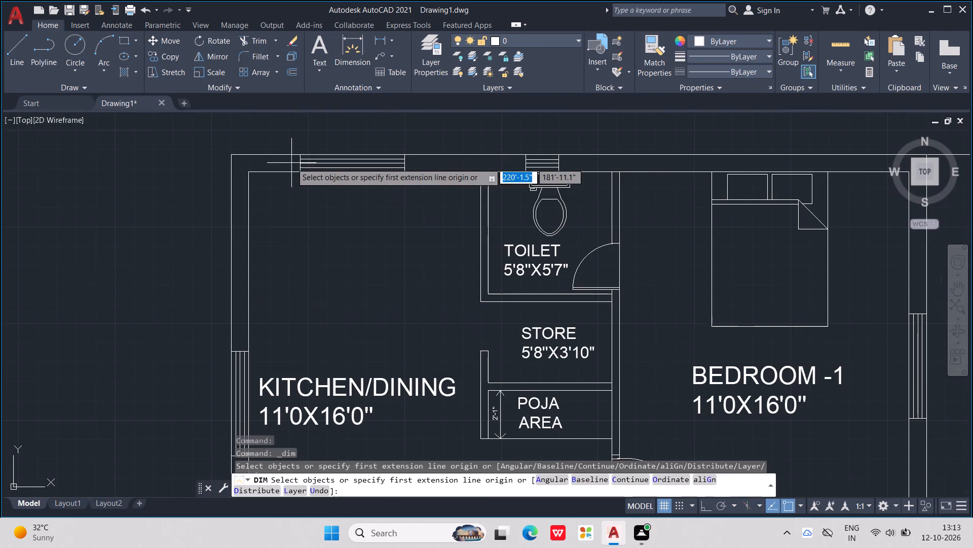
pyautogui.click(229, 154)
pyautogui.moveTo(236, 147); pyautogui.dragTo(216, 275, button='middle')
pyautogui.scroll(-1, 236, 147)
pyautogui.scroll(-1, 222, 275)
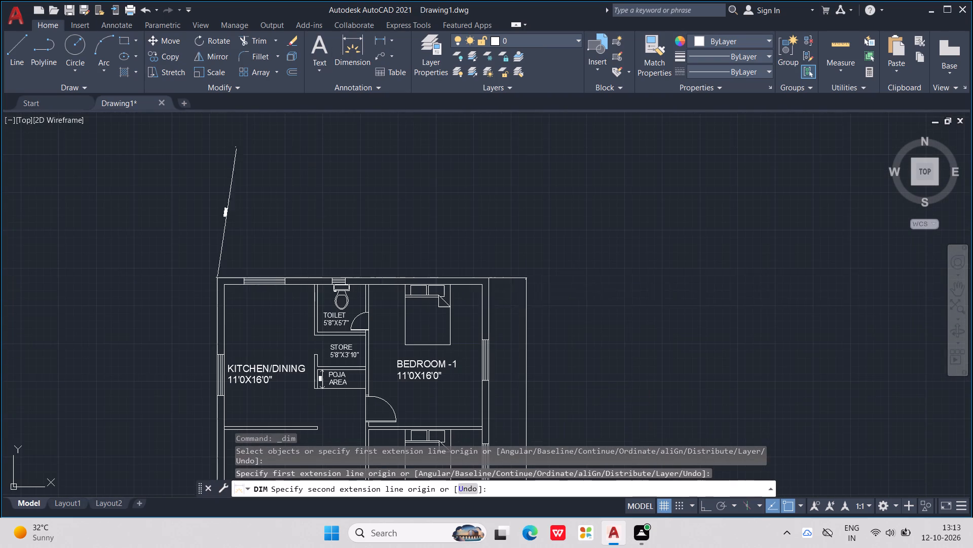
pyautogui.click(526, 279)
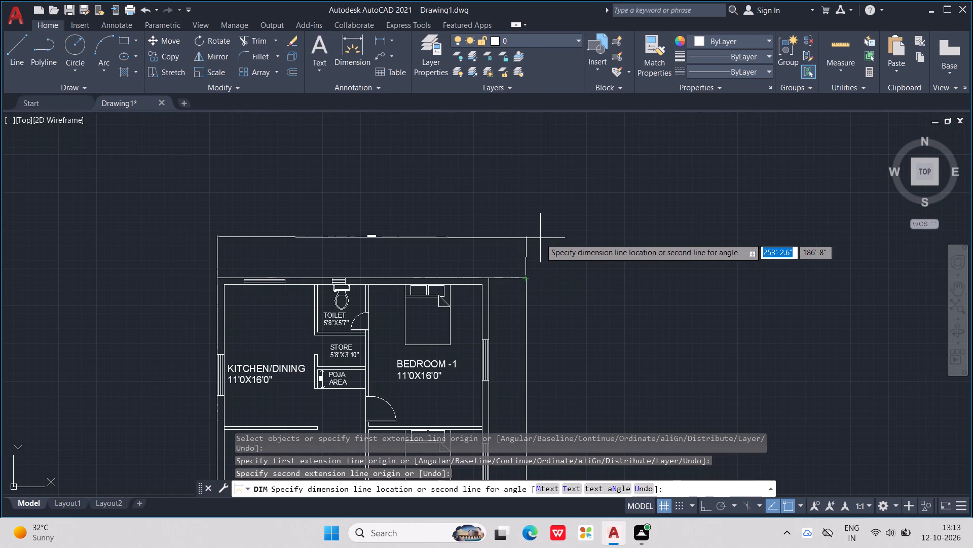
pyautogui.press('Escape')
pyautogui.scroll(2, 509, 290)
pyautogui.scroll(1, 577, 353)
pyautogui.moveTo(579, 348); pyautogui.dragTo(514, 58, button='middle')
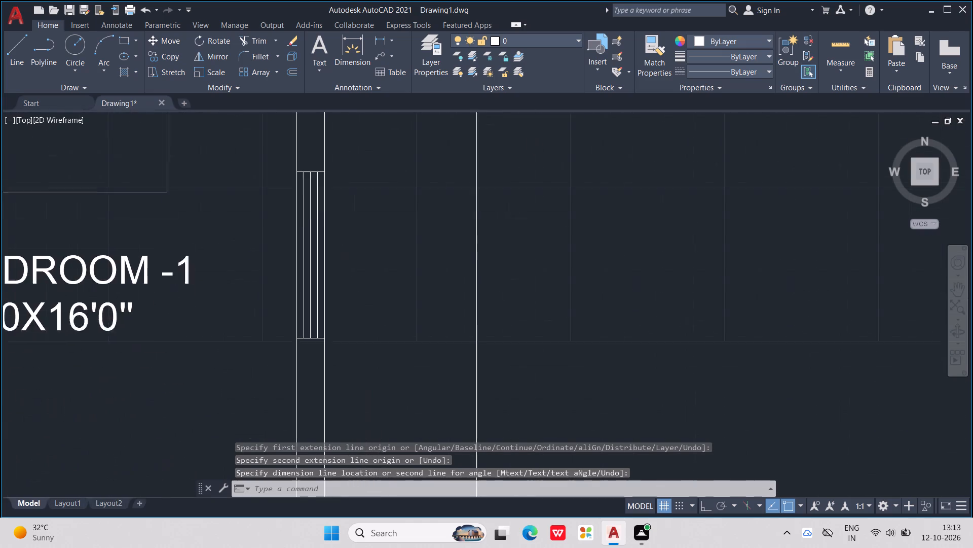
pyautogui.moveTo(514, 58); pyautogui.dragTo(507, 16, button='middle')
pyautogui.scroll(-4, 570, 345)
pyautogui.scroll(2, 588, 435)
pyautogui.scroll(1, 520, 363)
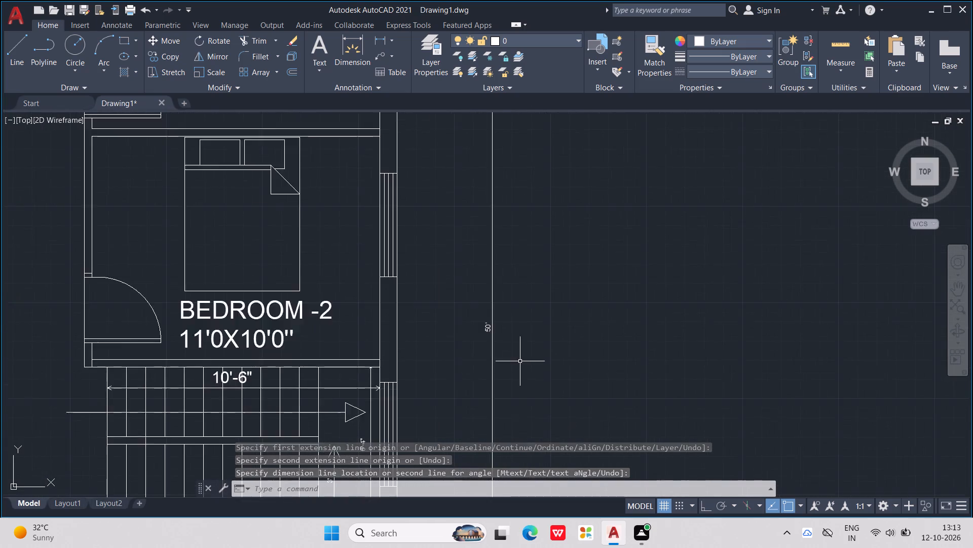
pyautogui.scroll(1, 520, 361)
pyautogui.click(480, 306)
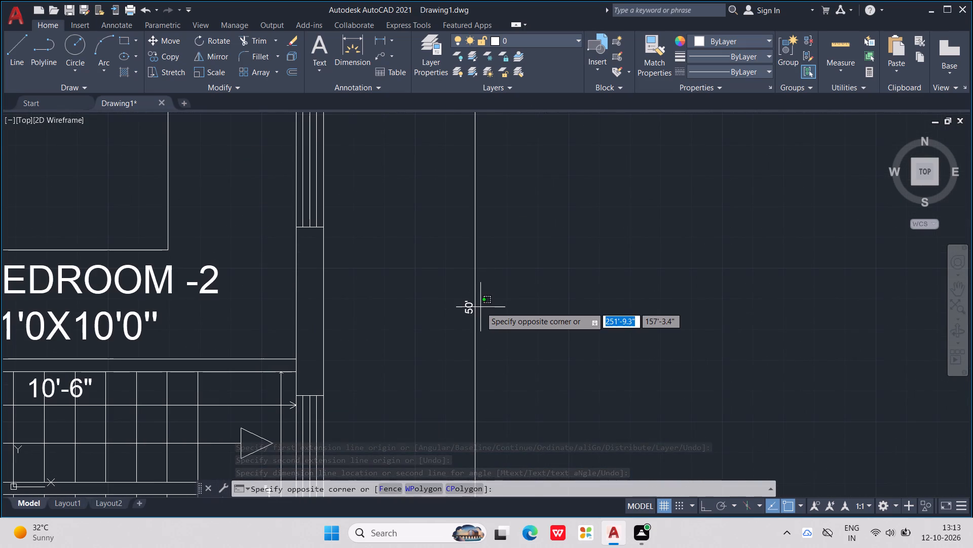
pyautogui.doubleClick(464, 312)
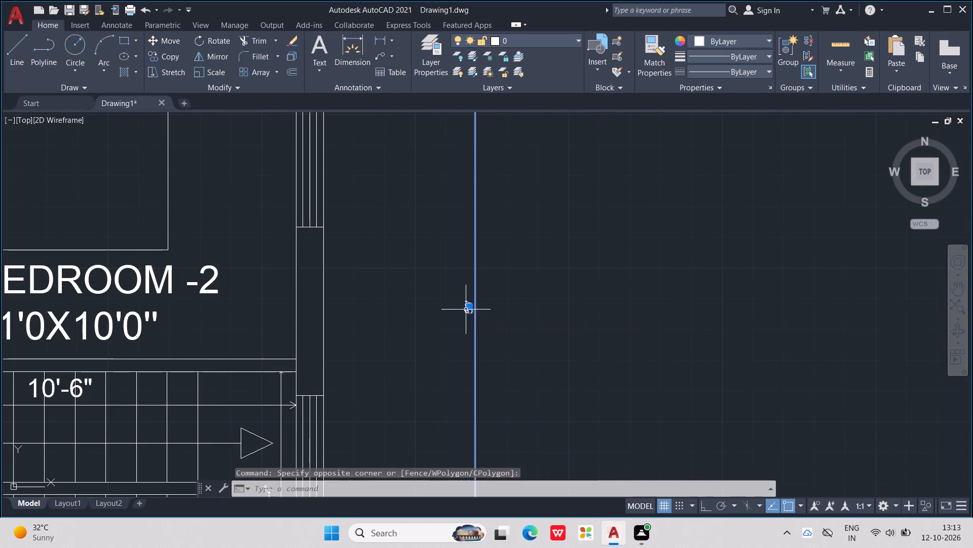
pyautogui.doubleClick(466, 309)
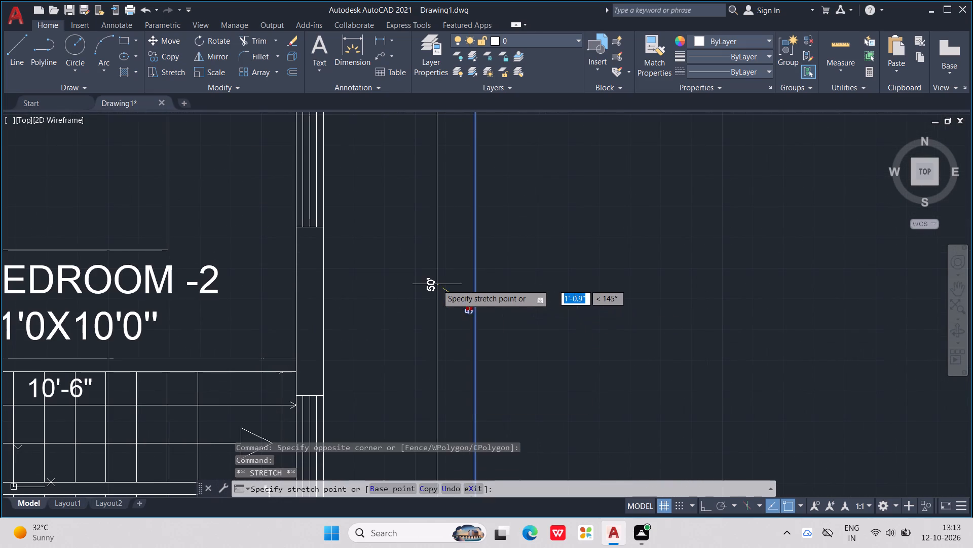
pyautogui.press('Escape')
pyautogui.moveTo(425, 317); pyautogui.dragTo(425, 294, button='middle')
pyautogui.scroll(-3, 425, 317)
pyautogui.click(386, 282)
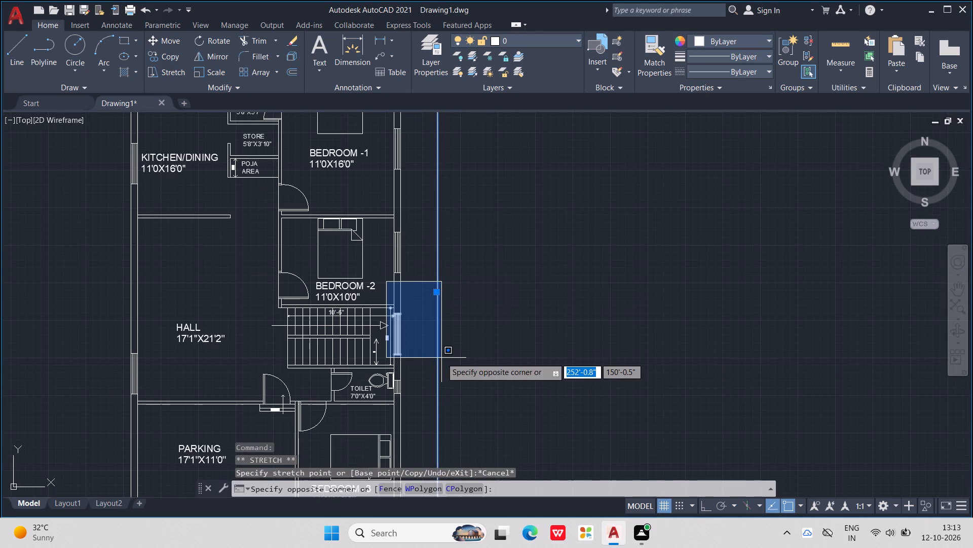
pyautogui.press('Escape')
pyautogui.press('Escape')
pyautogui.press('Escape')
# Set the text height of the bedroom-side outer wall dimension to 9" in its object properties.
pyautogui.scroll(1, 67, 287)
pyautogui.scroll(1, 712, 323)
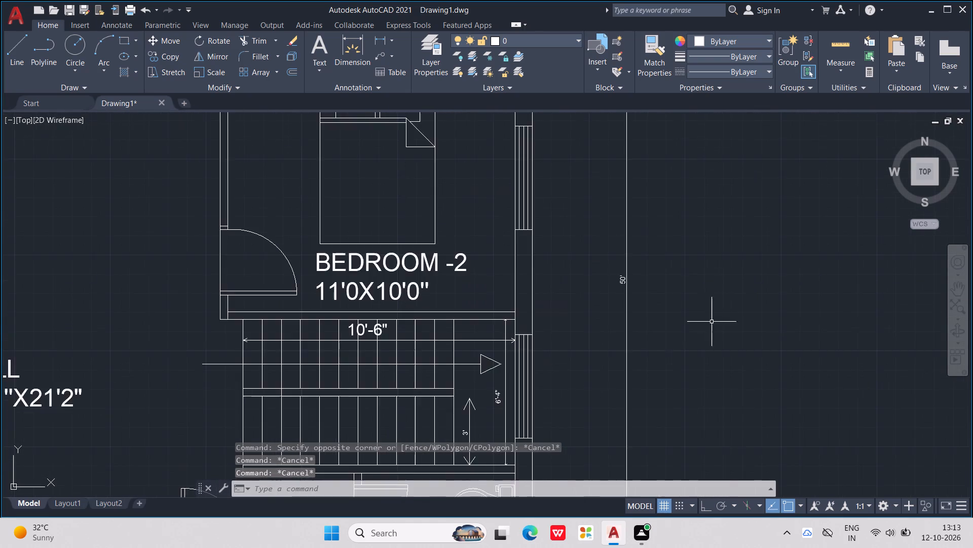
pyautogui.scroll(4, 689, 282)
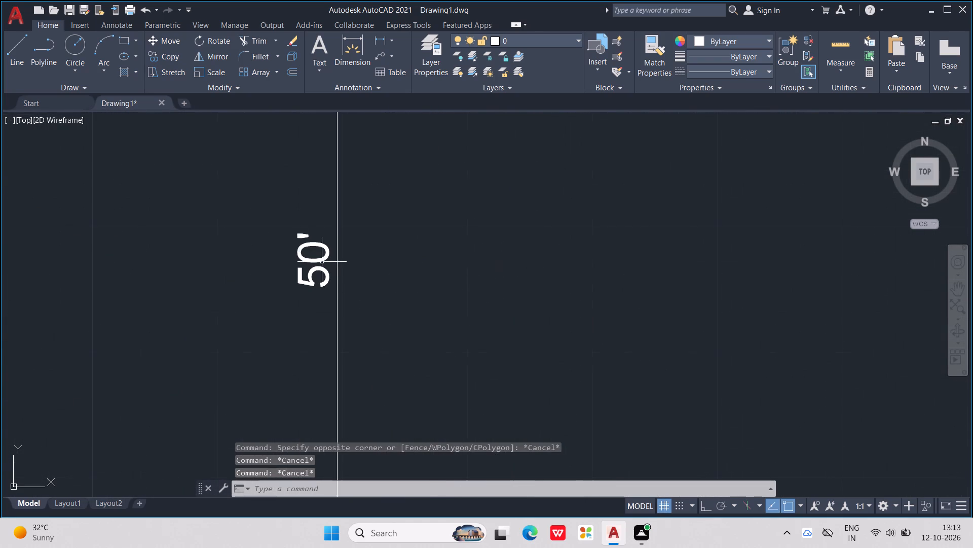
pyautogui.click(321, 261)
pyautogui.click(318, 259)
pyautogui.rightClick(317, 258)
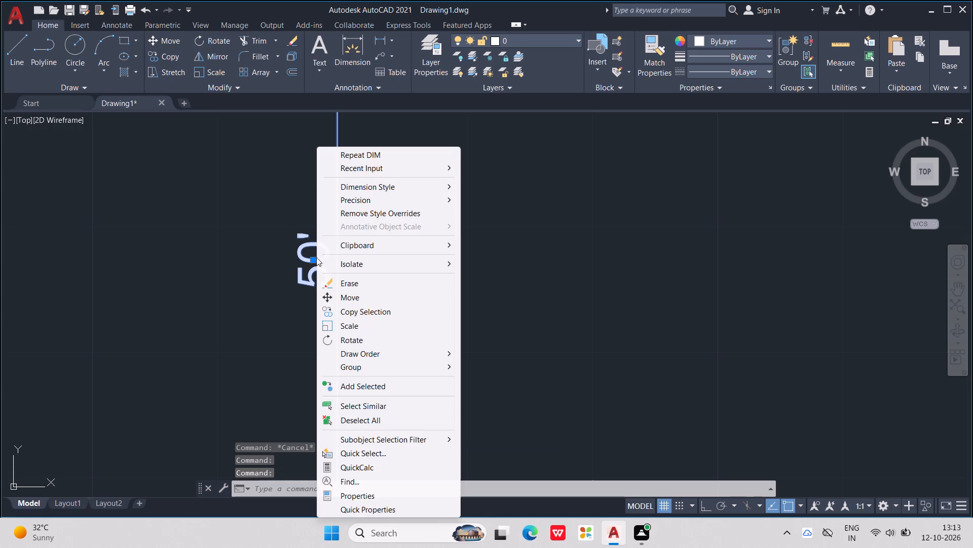
pyautogui.click(380, 498)
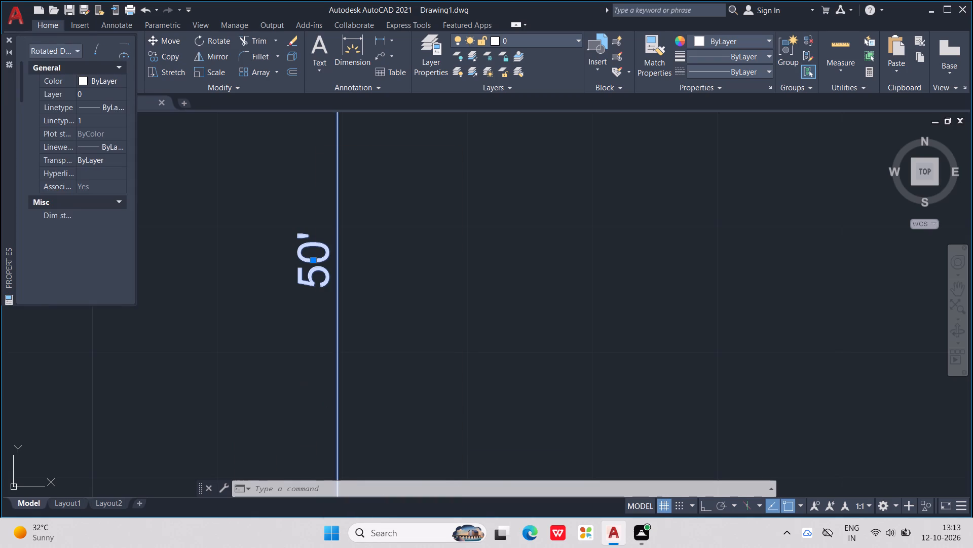
pyautogui.scroll(-2, 152, 314)
pyautogui.scroll(-3, 74, 229)
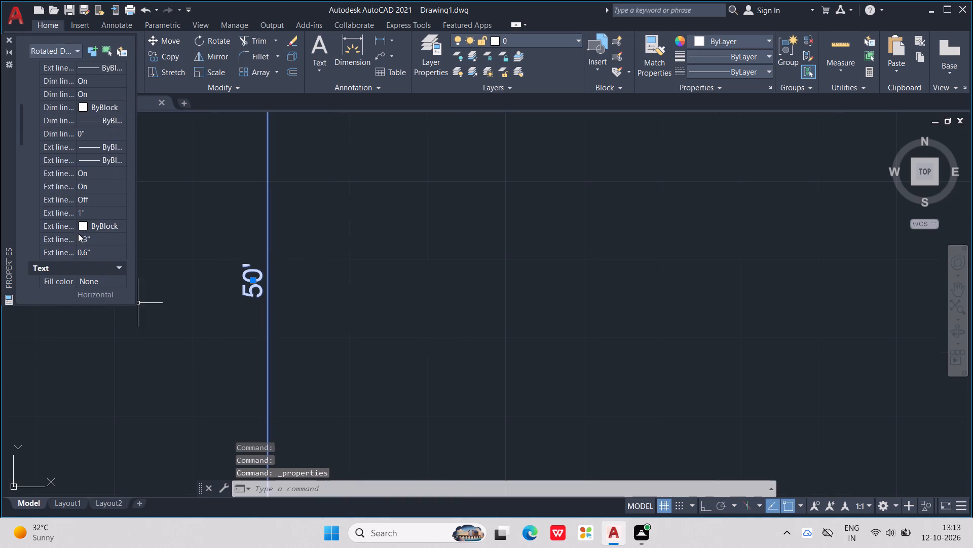
pyautogui.scroll(-2, 79, 233)
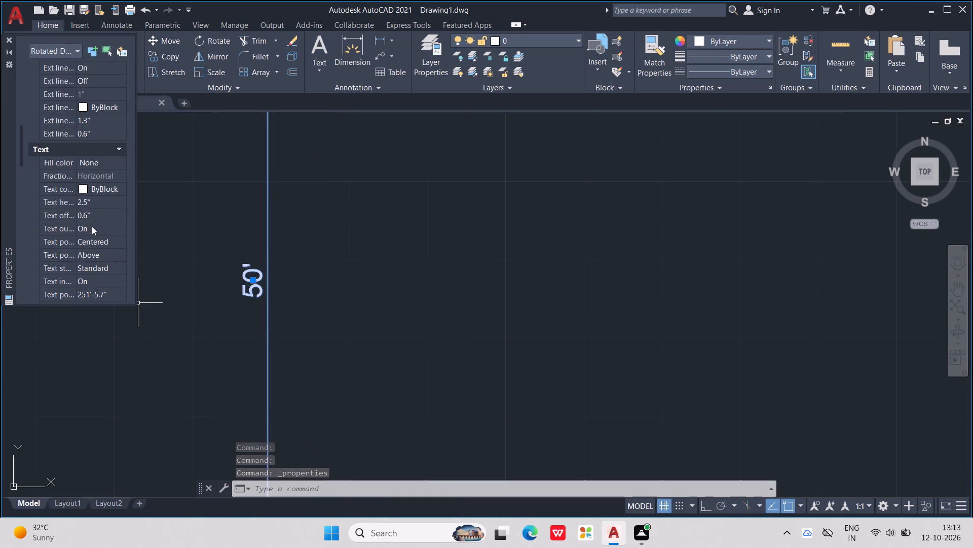
pyautogui.moveTo(90, 194); pyautogui.dragTo(76, 210)
pyautogui.click(100, 199)
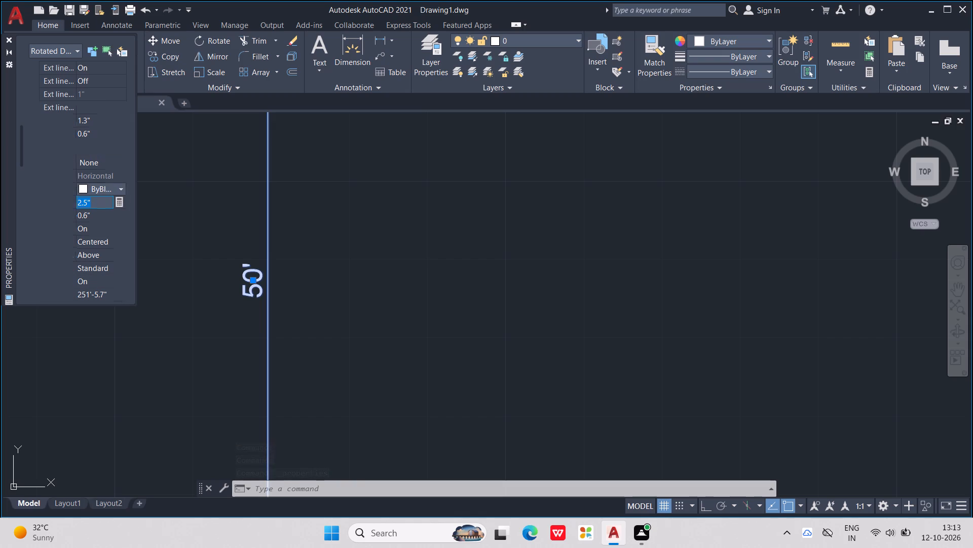
pyautogui.press('6')
pyautogui.press("'")
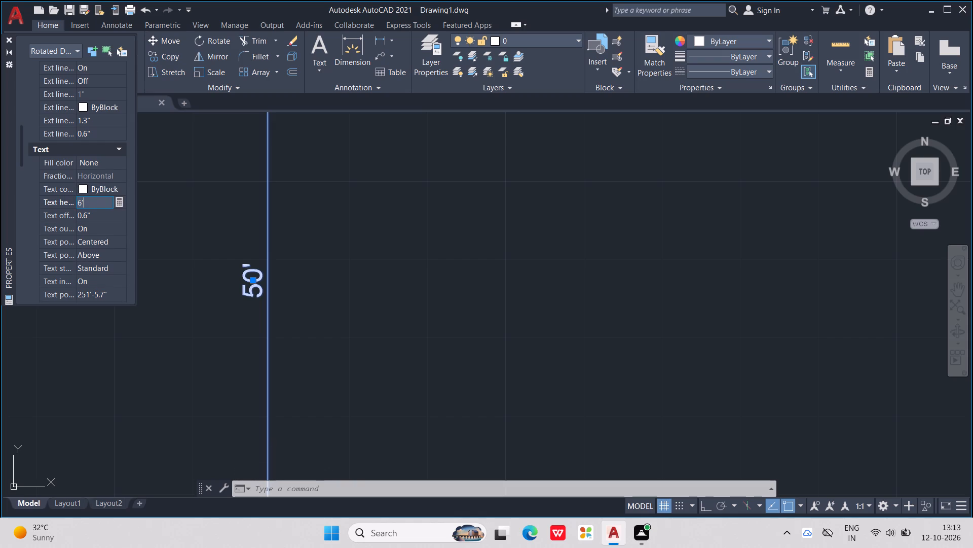
pyautogui.press("'")
pyautogui.press('BackSpace')
pyautogui.press('BackSpace')
pyautogui.press('BackSpace')
pyautogui.press('BackSpace')
pyautogui.press('BackSpace')
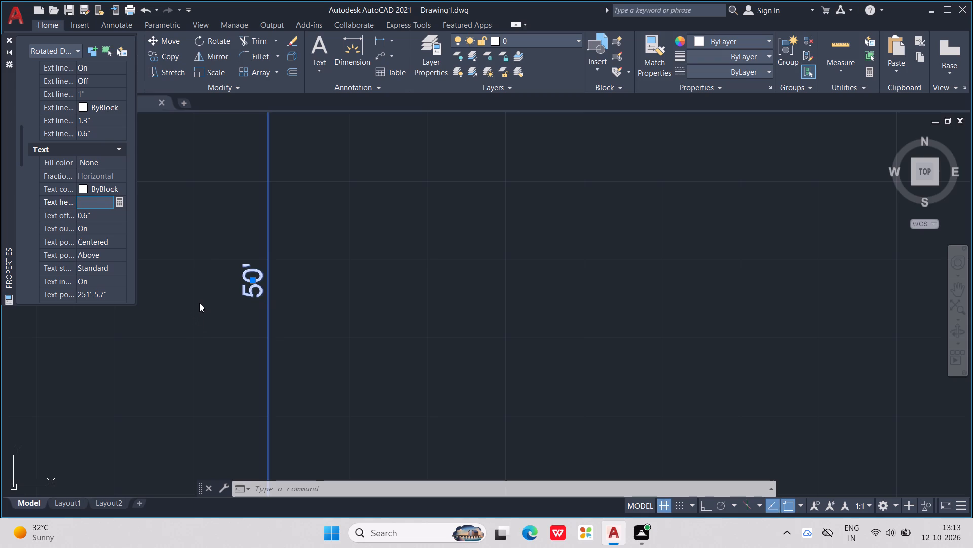
pyautogui.write('9"')
pyautogui.click(199, 303)
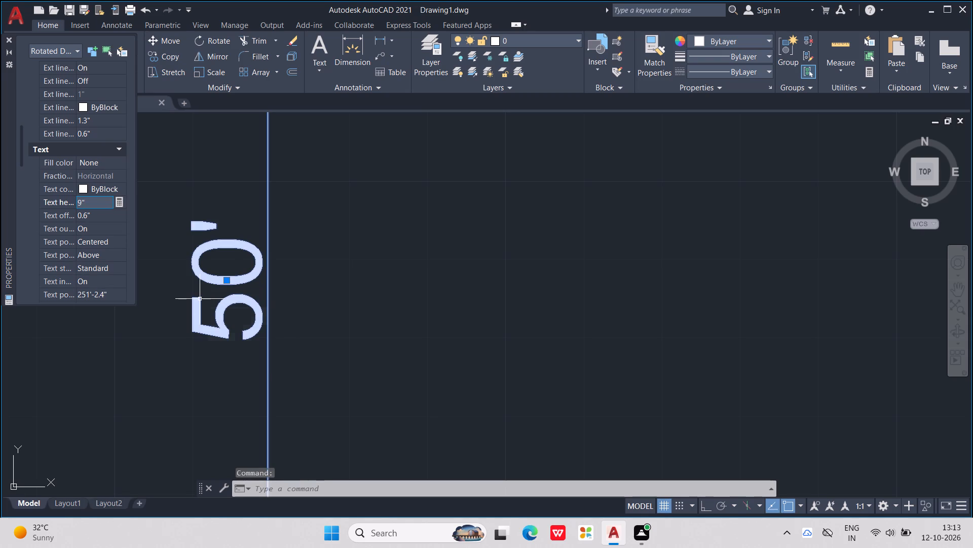
pyautogui.click(200, 299)
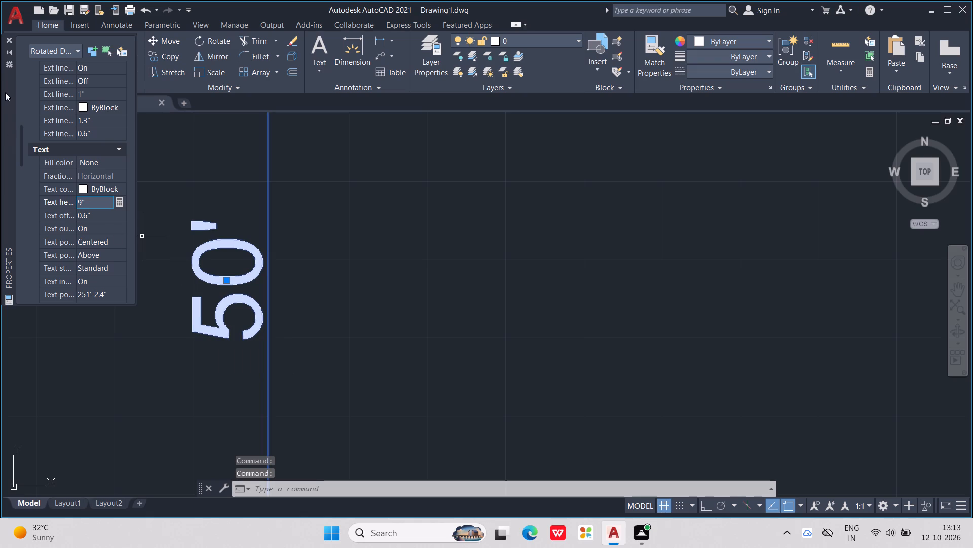
pyautogui.click(4, 37)
pyautogui.scroll(-8, 306, 175)
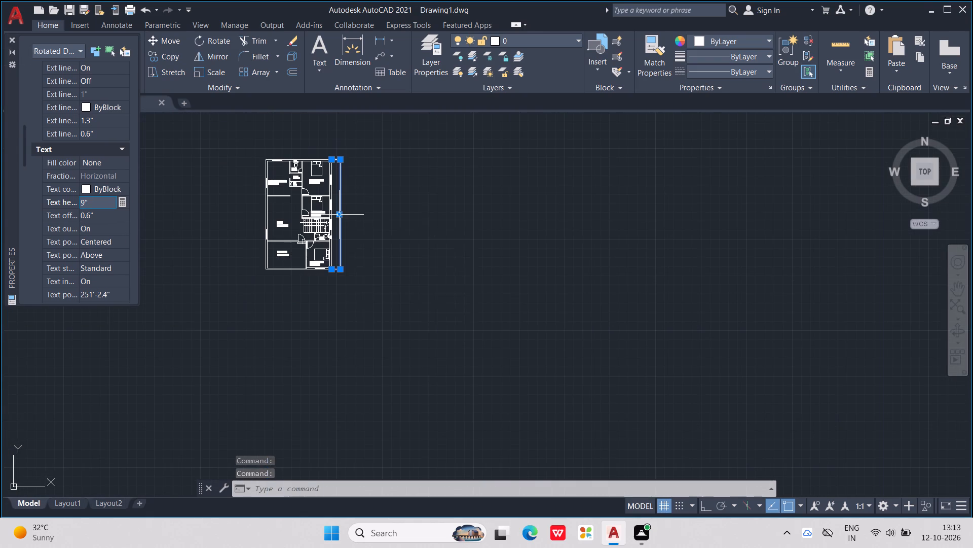
pyautogui.scroll(5, 342, 215)
pyautogui.scroll(2, 388, 217)
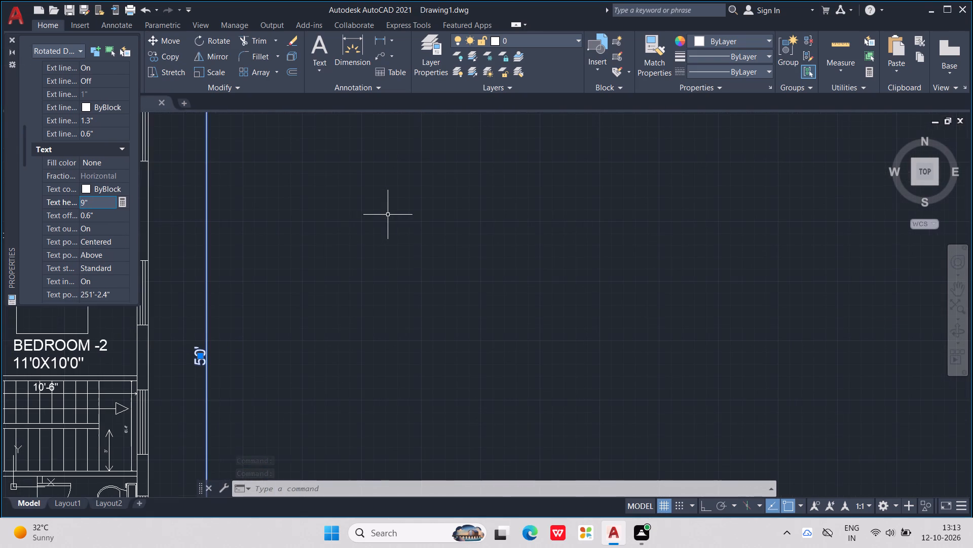
pyautogui.click(388, 215)
pyautogui.click(8, 32)
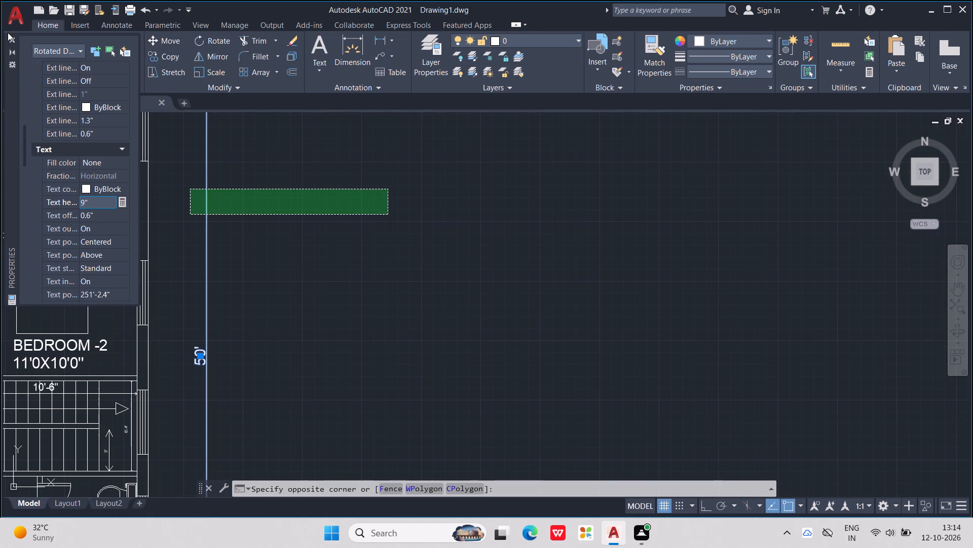
pyautogui.click(13, 35)
pyautogui.click(399, 147)
pyautogui.scroll(-4, 419, 170)
pyautogui.rightClick(423, 175)
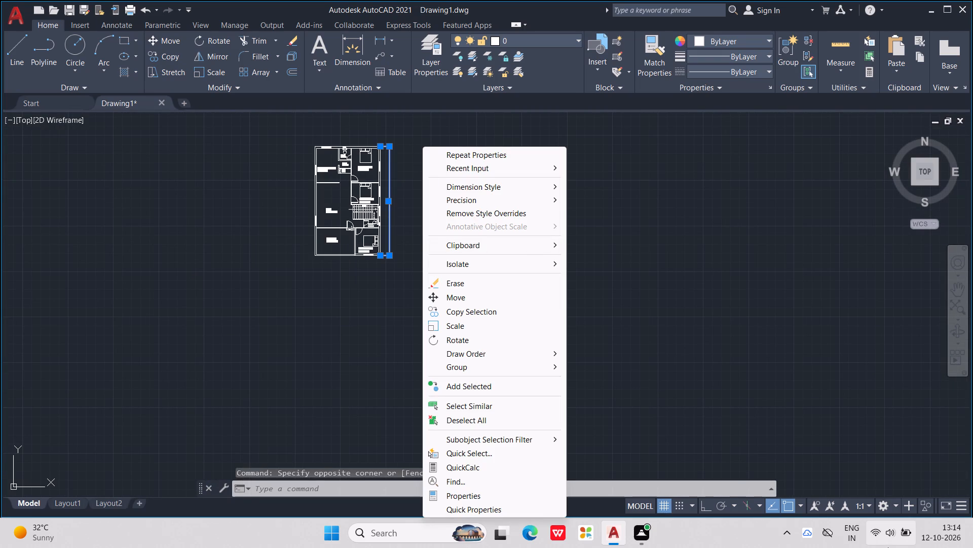
pyautogui.press('Escape')
pyautogui.press('Escape')
pyautogui.moveTo(694, 497); pyautogui.dragTo(699, 505, button='middle')
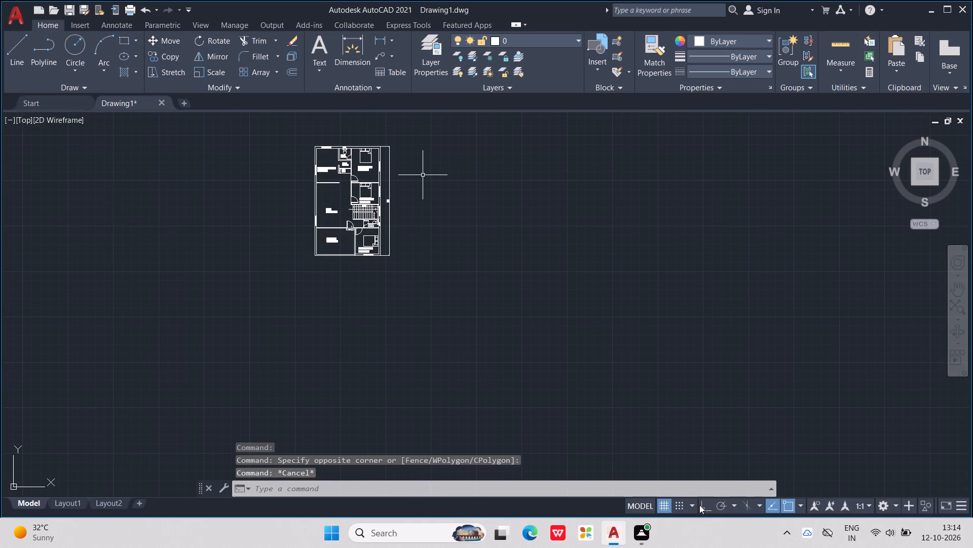
pyautogui.moveTo(699, 505); pyautogui.dragTo(734, 547, button='middle')
# Dimension the full length of the outer wall from the KITCHEN/DINING outer corner to the BEDROOM -1 outer corner, placing it outside the plan.
pyautogui.doubleClick(355, 40)
pyautogui.scroll(3, 319, 149)
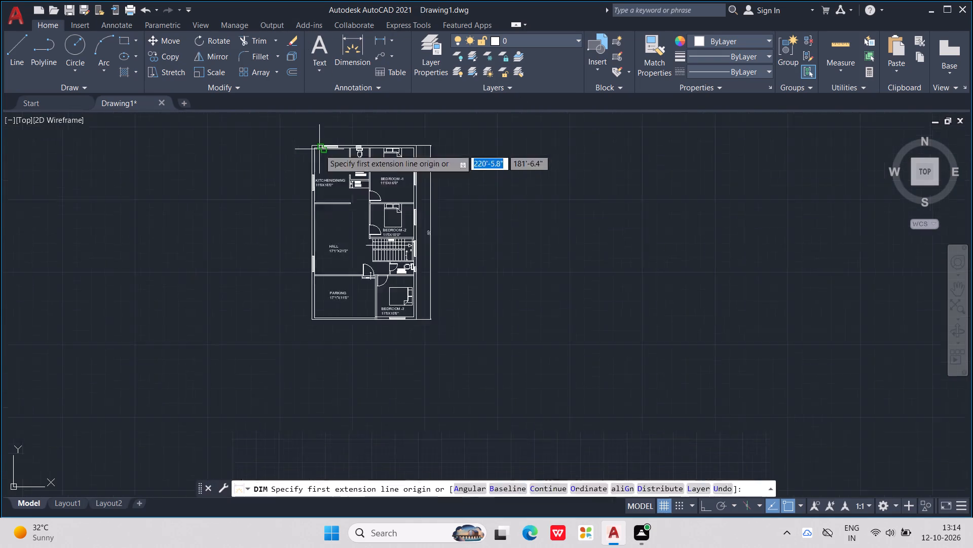
pyautogui.moveTo(328, 142); pyautogui.dragTo(347, 233, button='middle')
pyautogui.scroll(3, 334, 243)
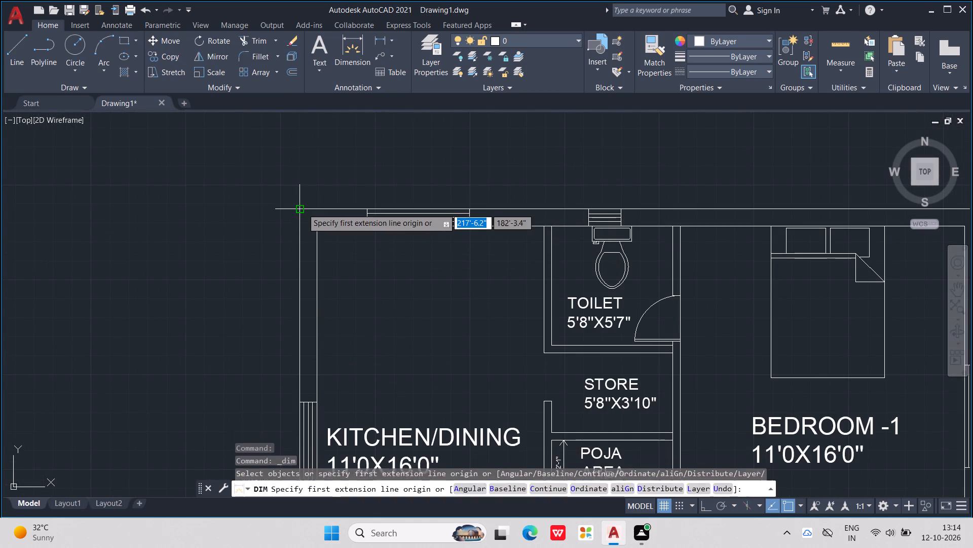
pyautogui.click(303, 209)
pyautogui.moveTo(840, 221); pyautogui.dragTo(255, 370, button='middle')
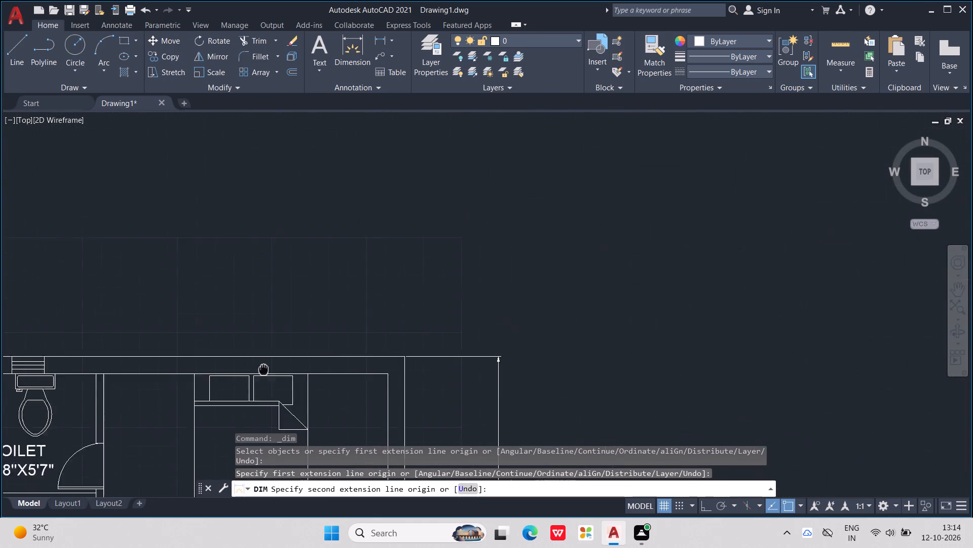
pyautogui.moveTo(255, 370); pyautogui.dragTo(246, 373, button='middle')
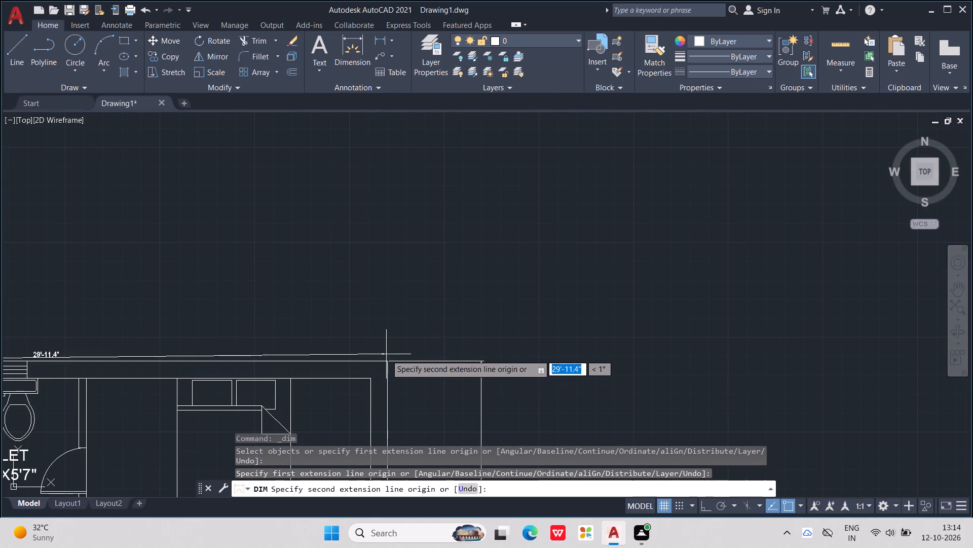
pyautogui.click(388, 360)
pyautogui.click(390, 284)
pyautogui.scroll(-3, 398, 271)
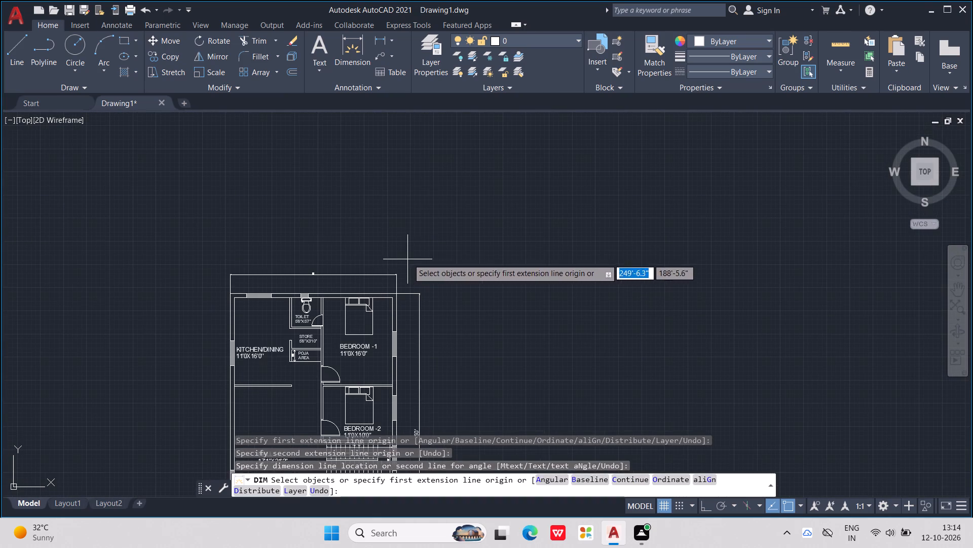
pyautogui.press('Escape')
pyautogui.press('Escape')
pyautogui.press('Escape')
pyautogui.moveTo(436, 255); pyautogui.dragTo(445, 125, button='middle')
pyautogui.scroll(-1, 444, 135)
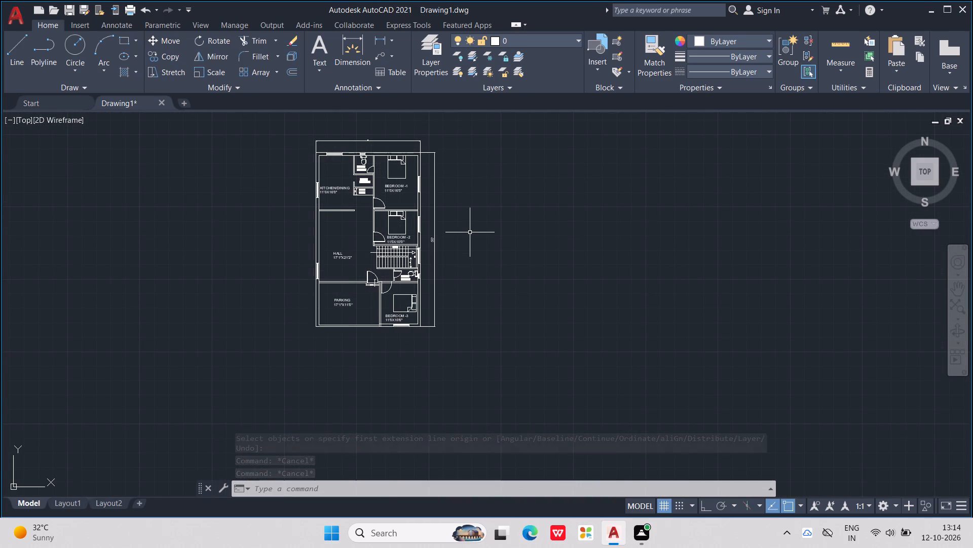
# Save the drawing in the Documents folder as an AutoCAD 2018 drawing, using the student roll number as the file name.
pyautogui.hotkey('ctrl', 's')
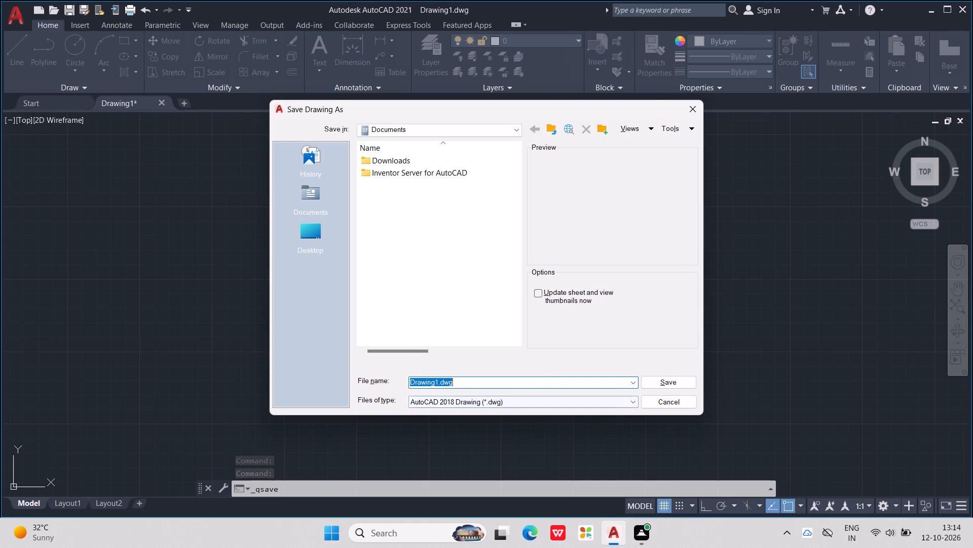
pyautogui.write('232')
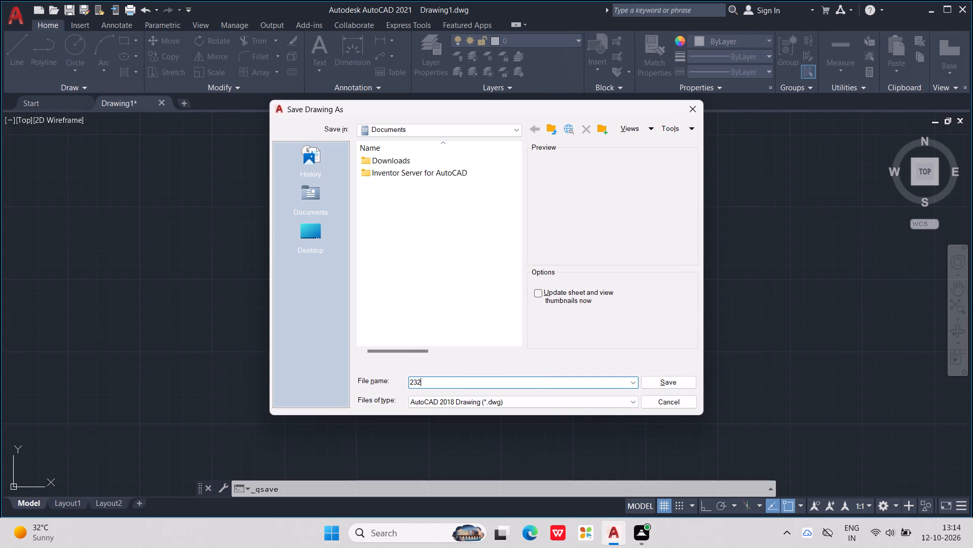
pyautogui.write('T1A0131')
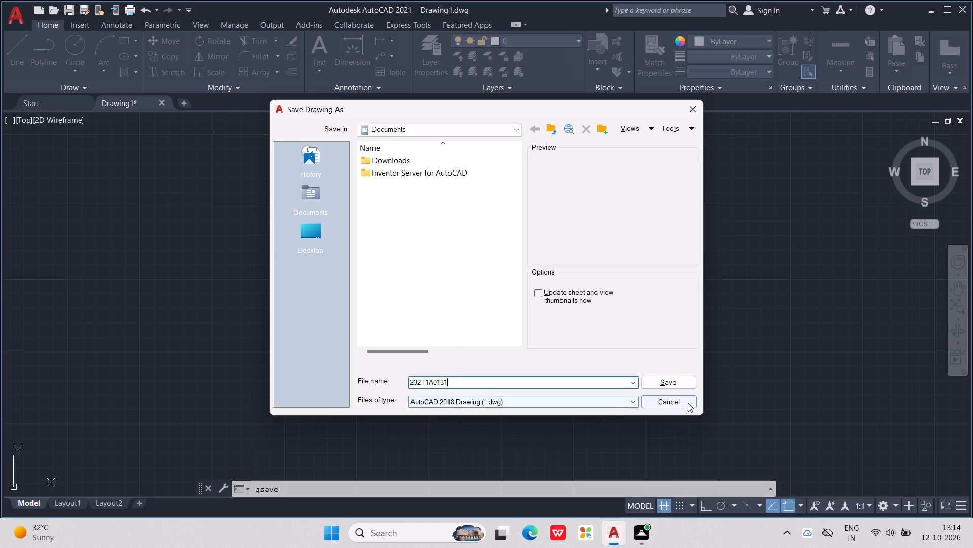
pyautogui.click(683, 383)
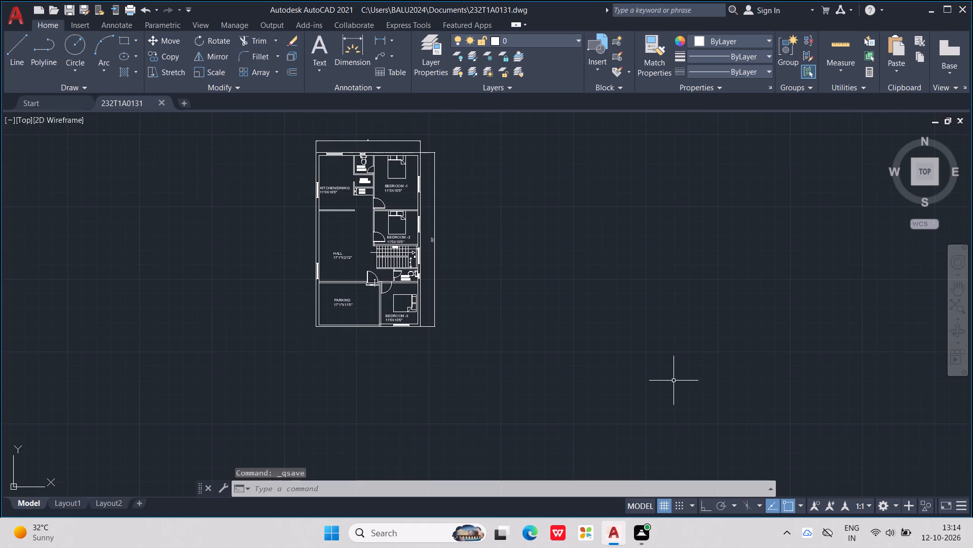